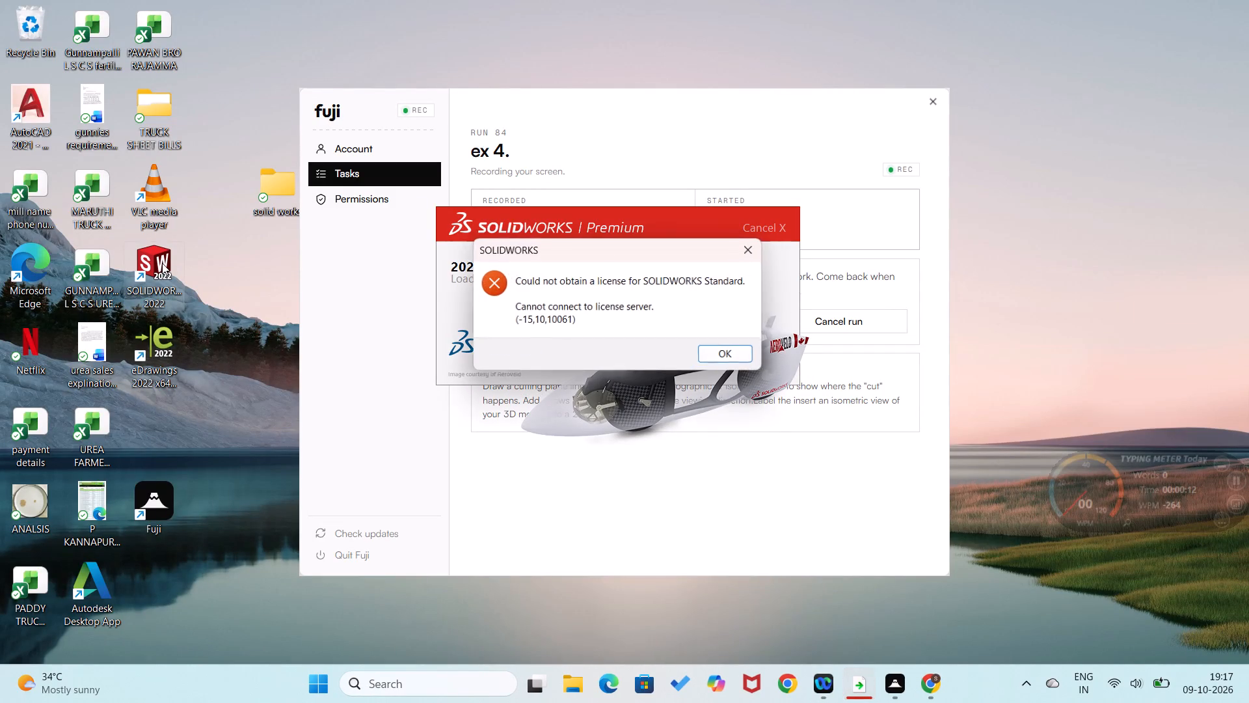
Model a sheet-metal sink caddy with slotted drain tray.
Dismiss the SOLIDWORKS license error message.
left_click(739, 361)
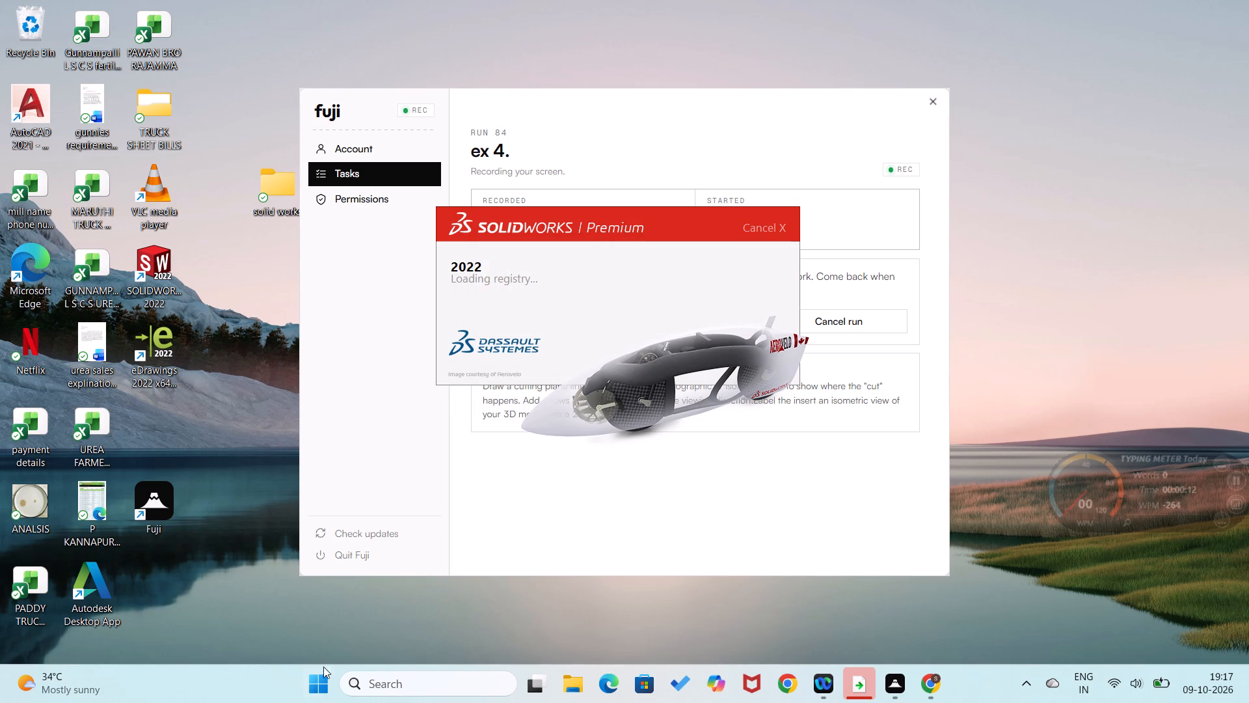
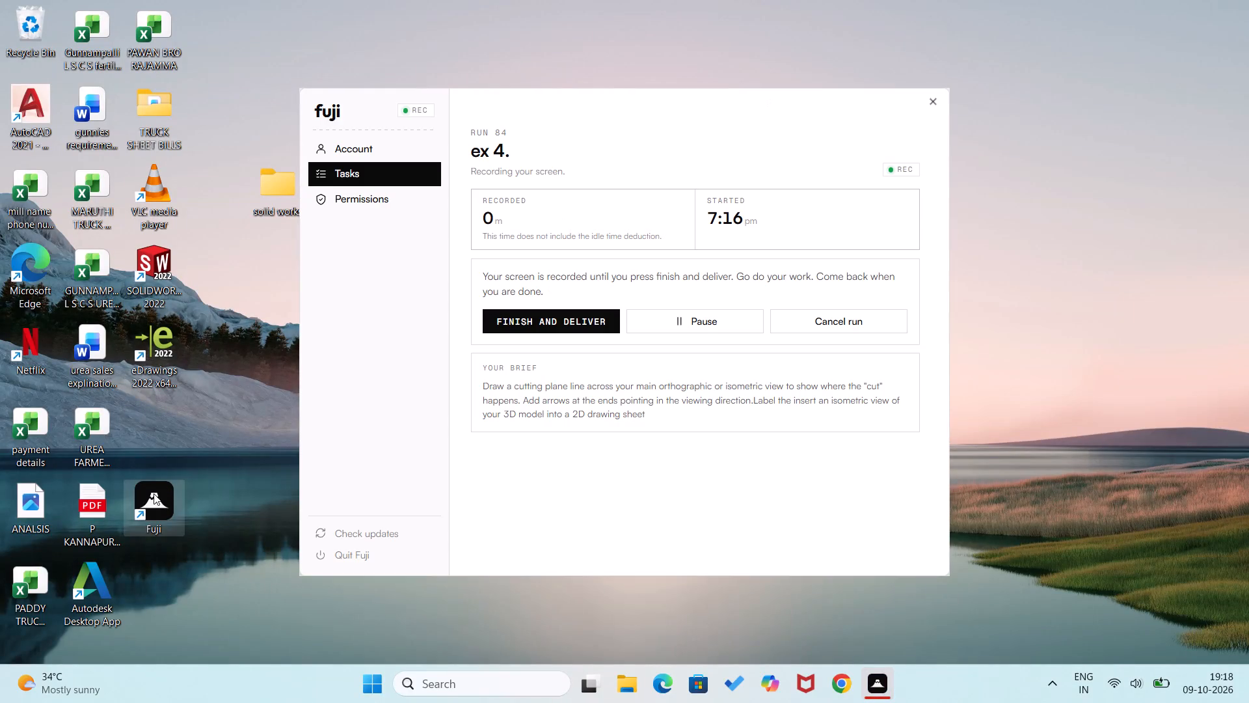
Launch SOLIDWORKS 2022 again from the desktop.
double_click(158, 266)
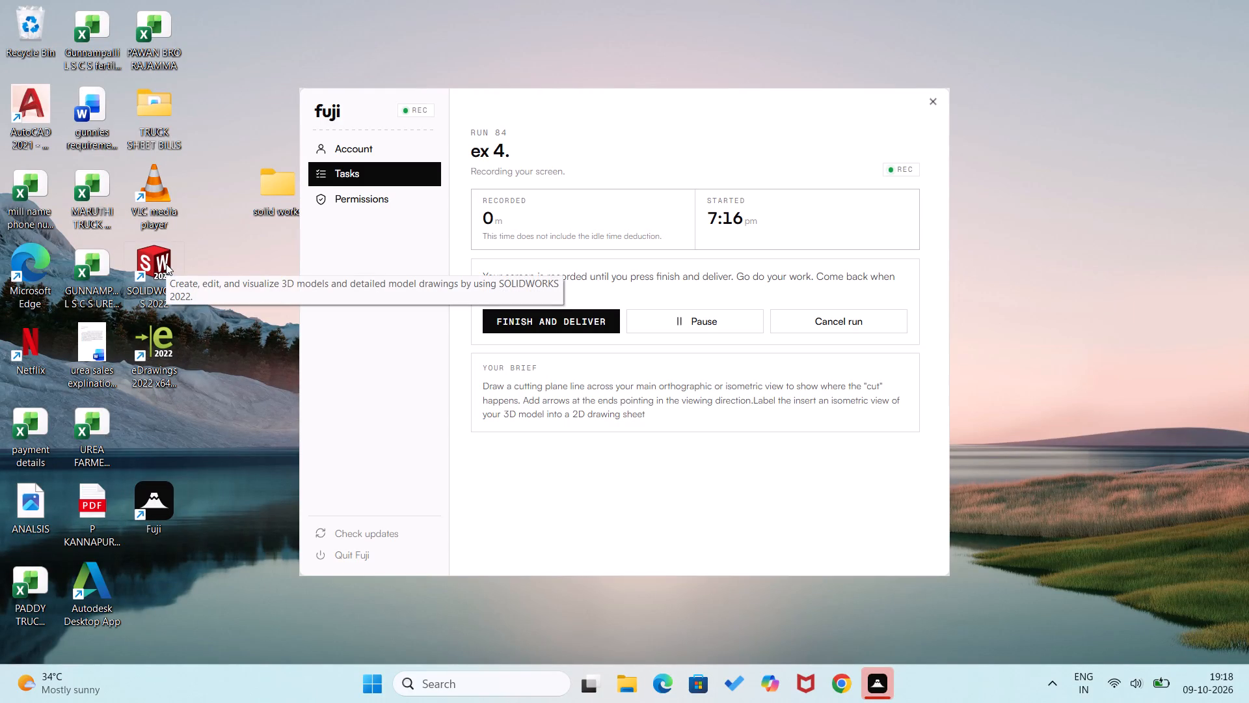
double_click(167, 264)
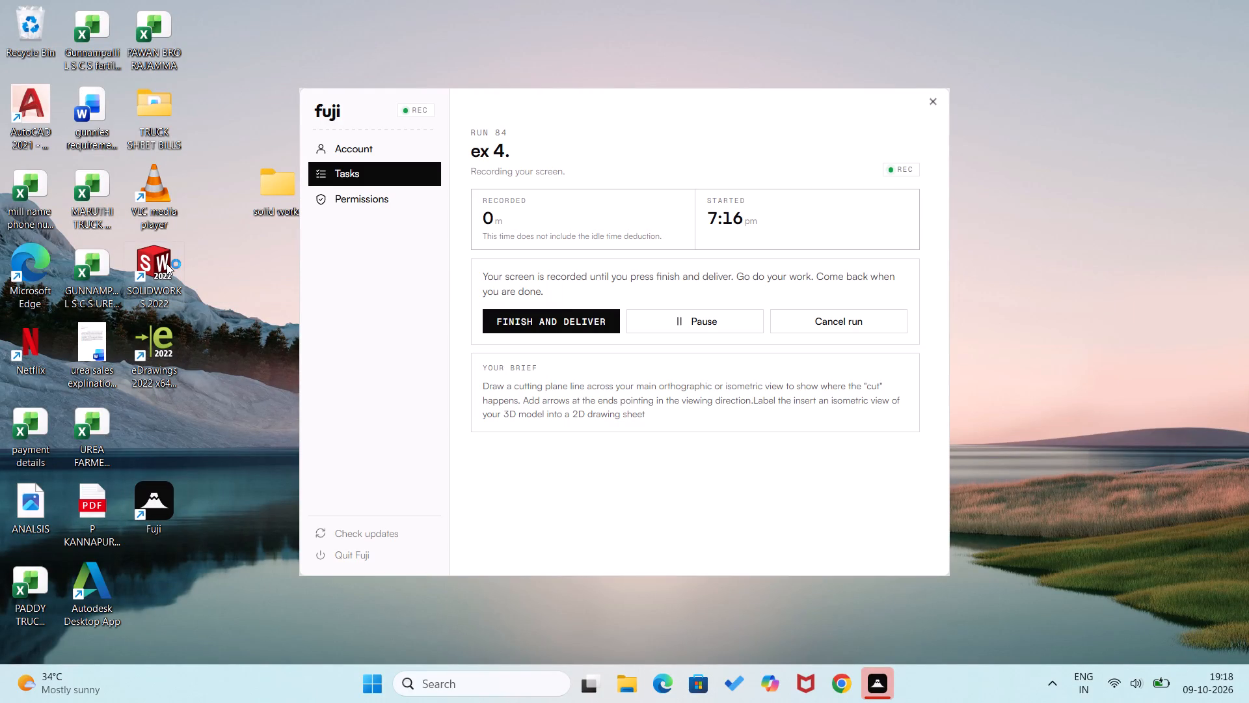
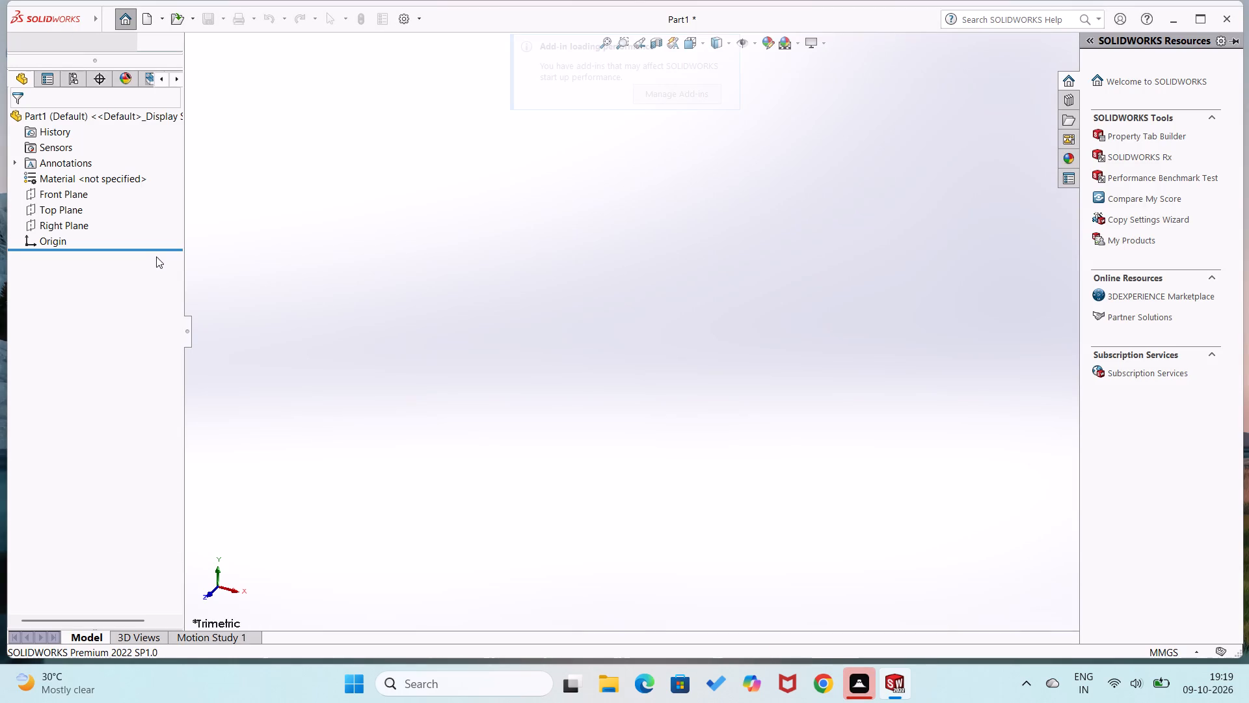
Sketch a corner rectangle on the Front Plane from the origin, about 68 mm wide and 93 mm high.
right_click(79, 195)
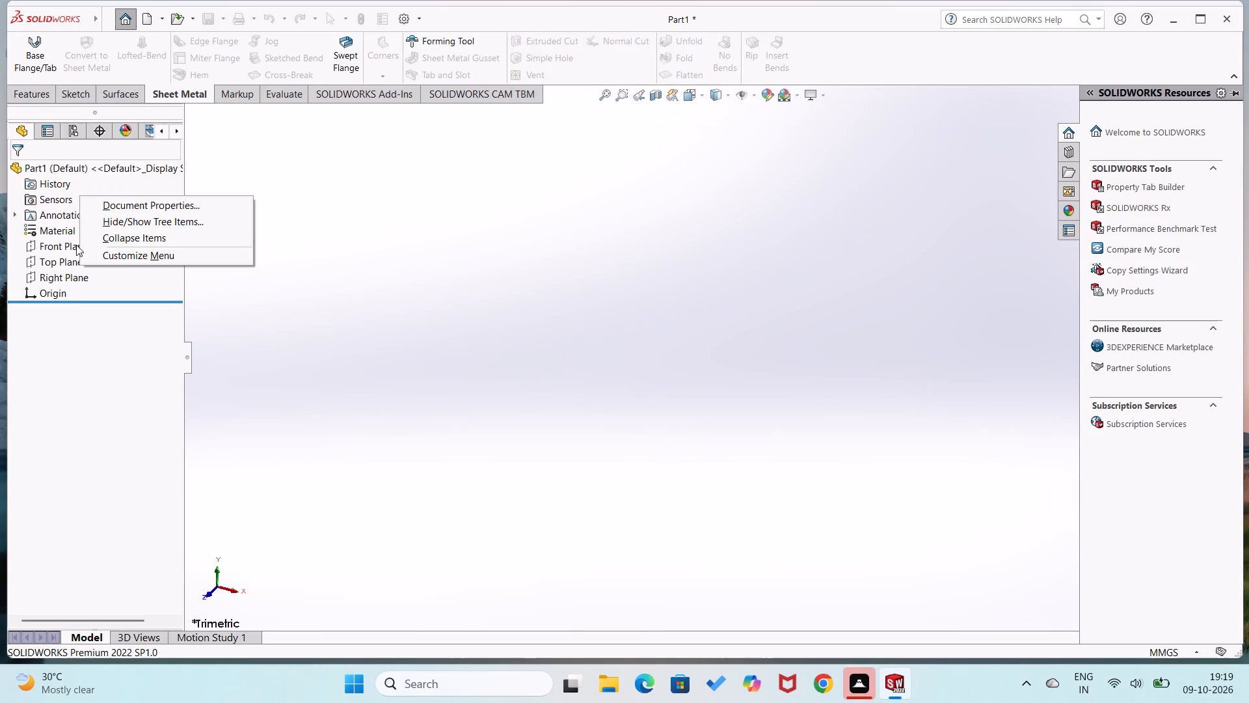
right_click(72, 244)
left_click(84, 226)
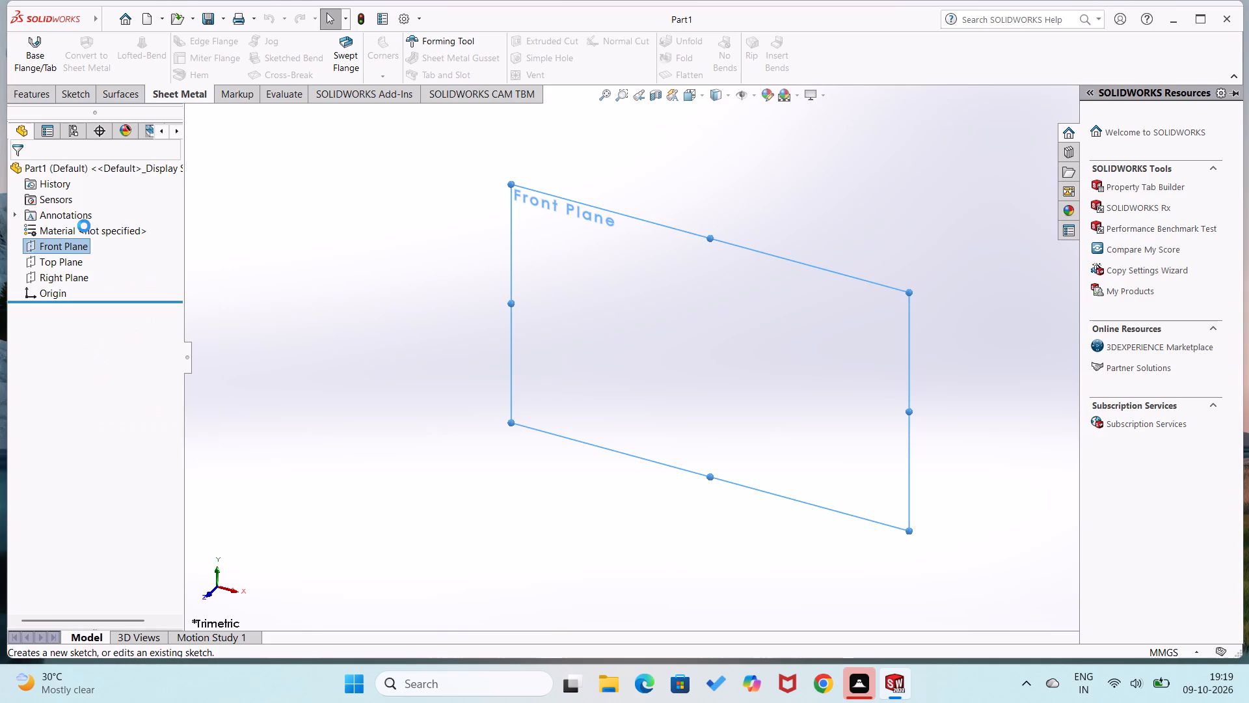
left_click(176, 98)
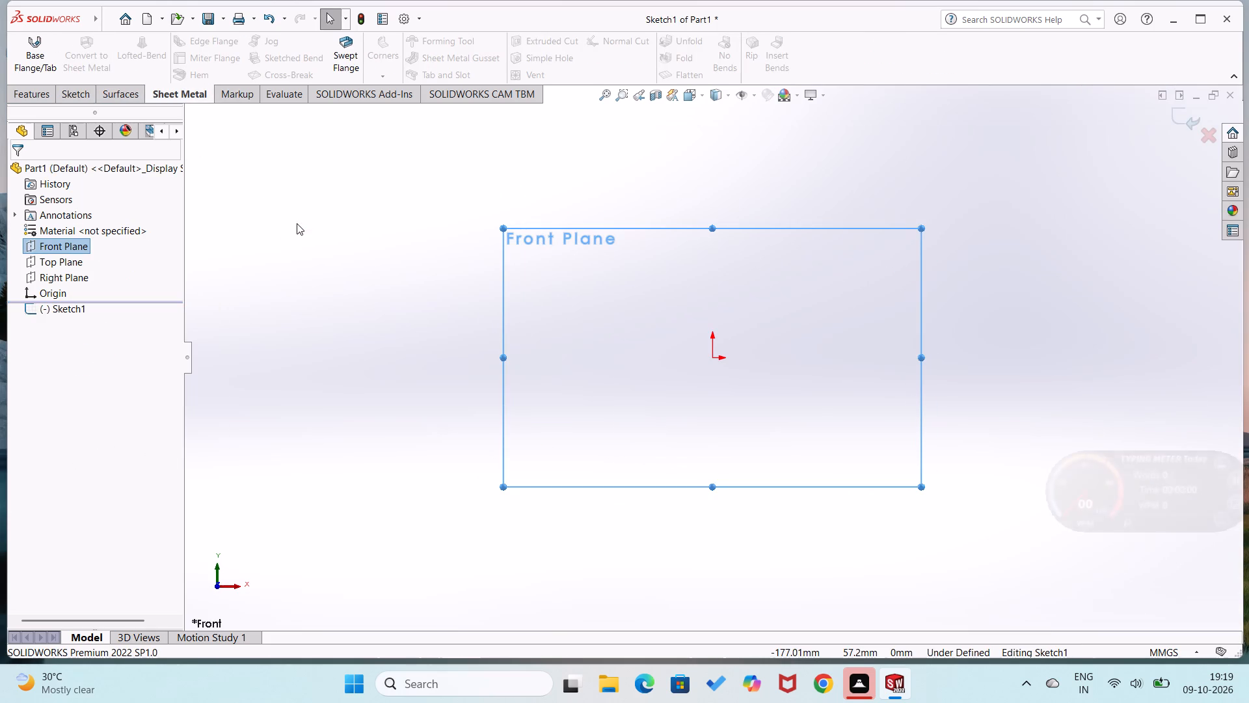
right_click_drag(304, 210, 349, 335)
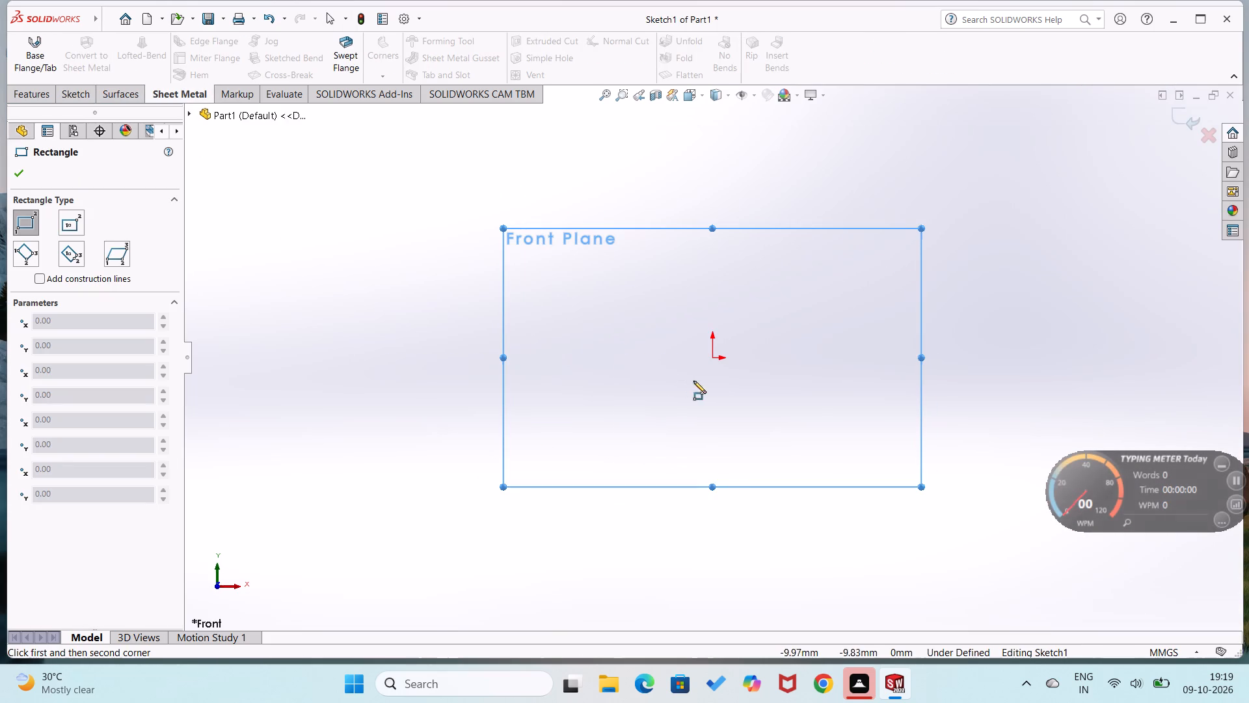
left_click(714, 361)
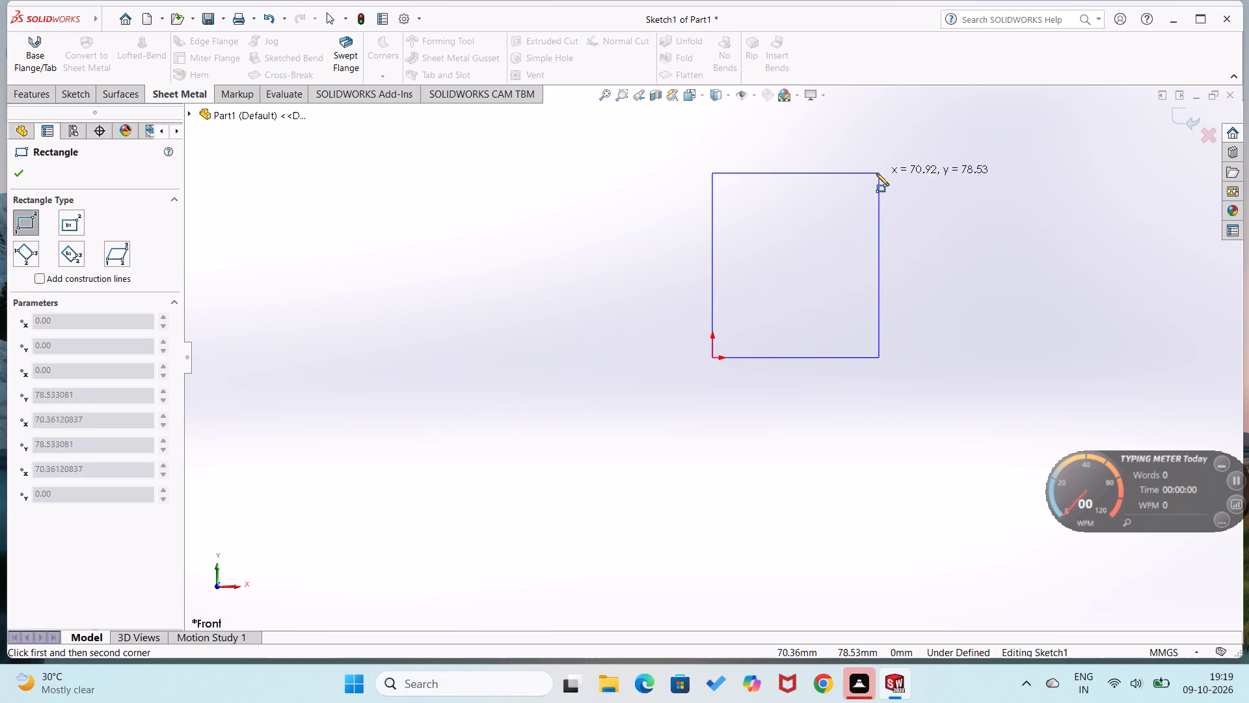
left_click(871, 138)
left_click_drag(578, 349, 615, 236)
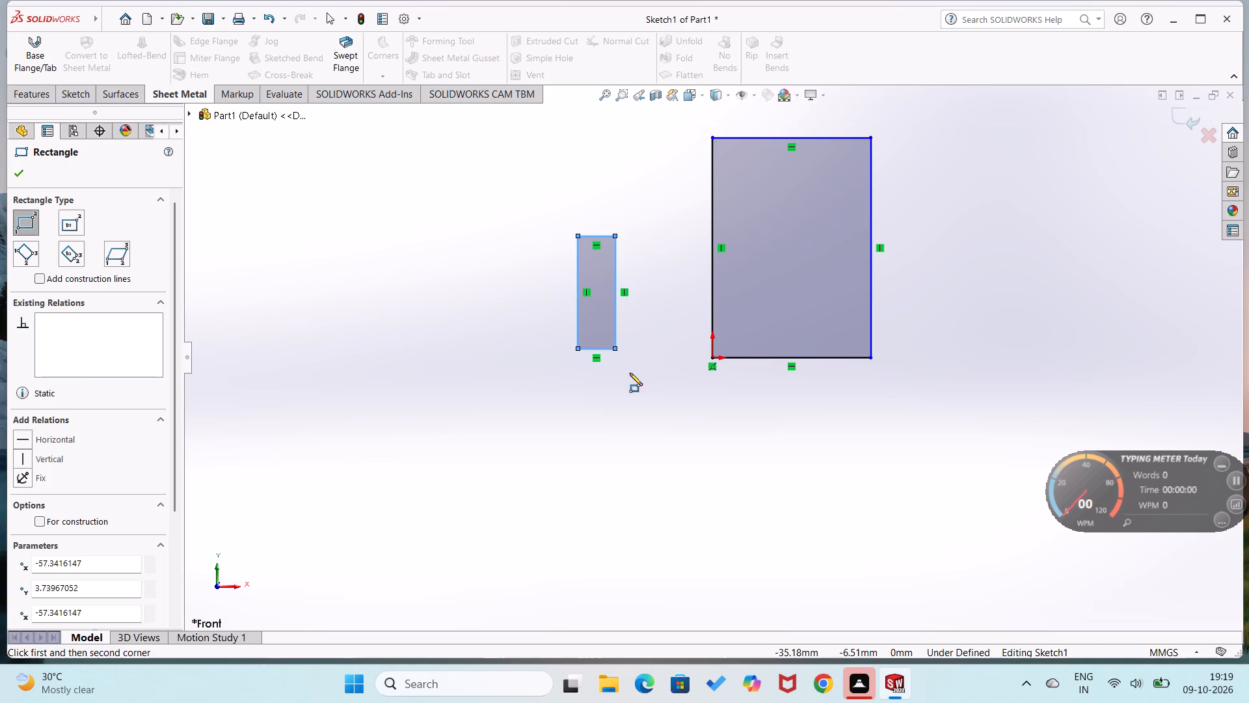
key("ctrl+z")
Dimension the rectangle to 198 mm high and 156 mm wide.
right_click_drag(610, 419, 597, 264)
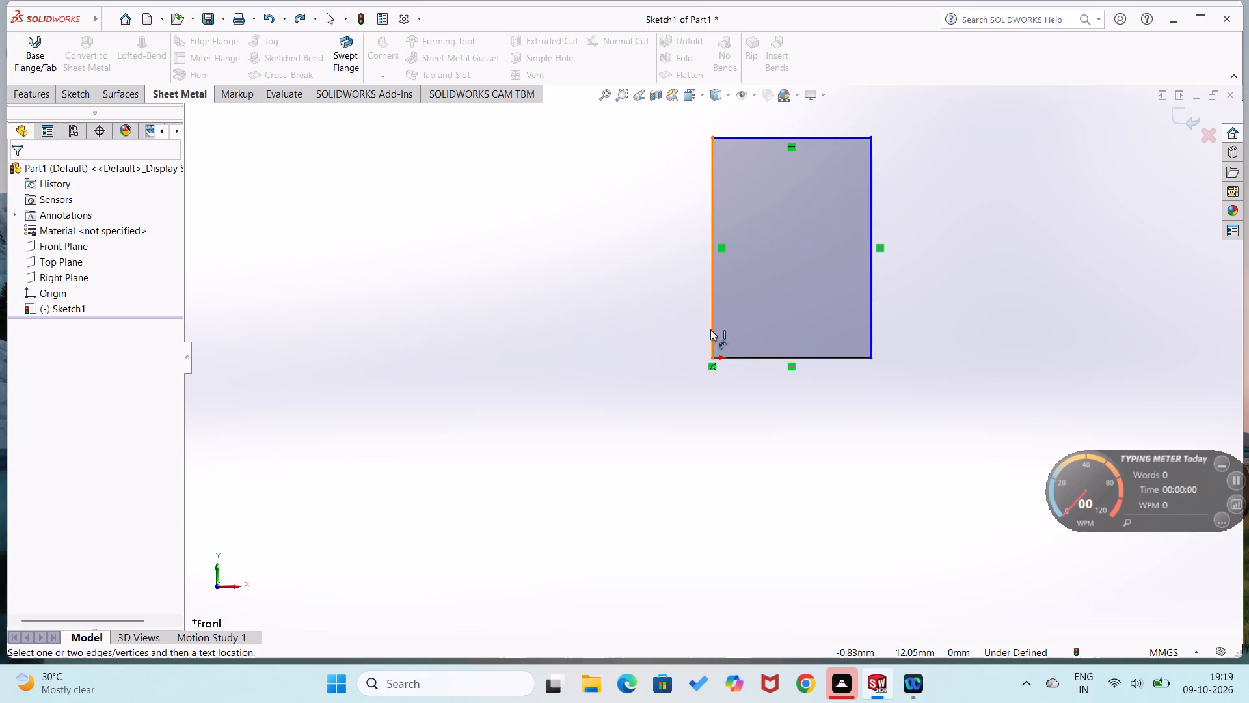
left_click(715, 327)
left_click(656, 336)
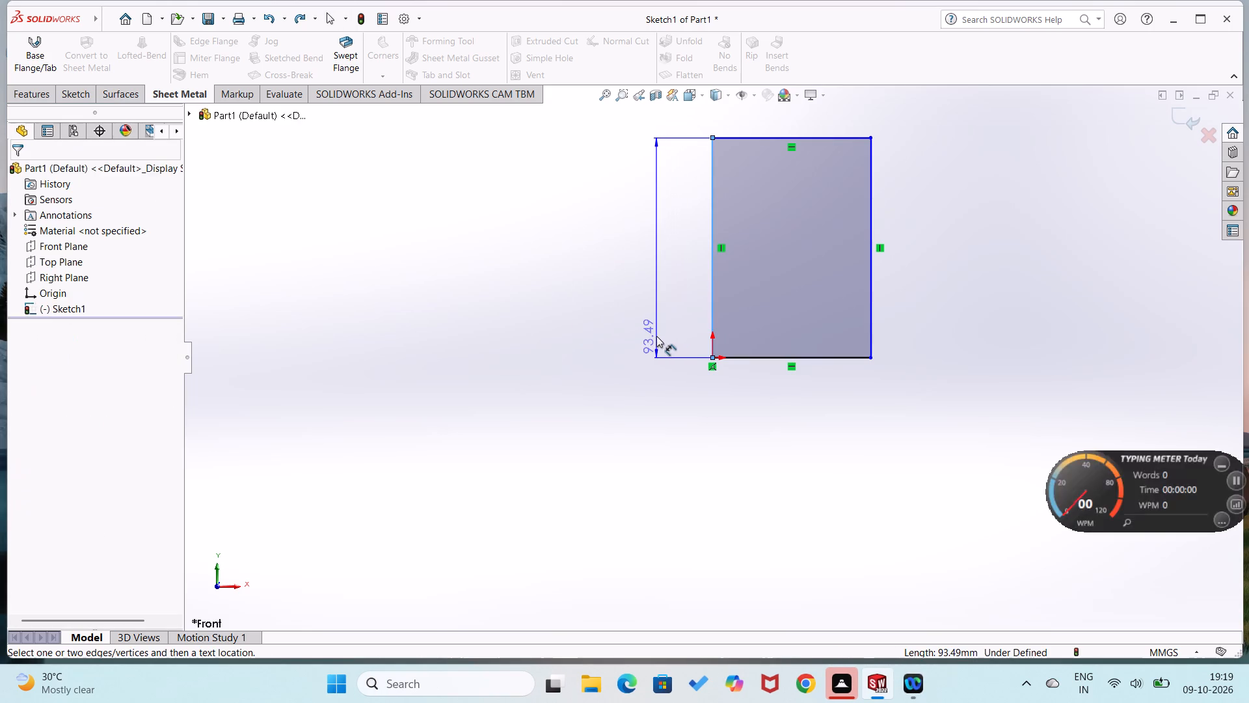
type("1980")
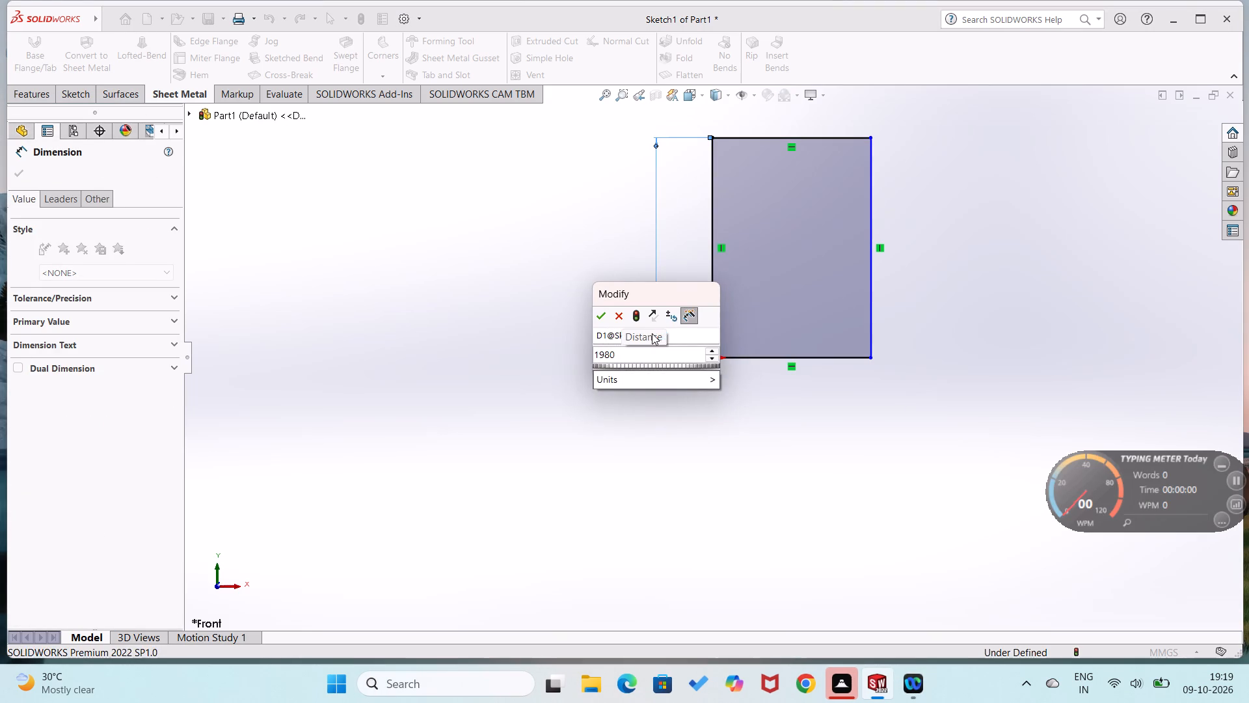
key("BackSpace")
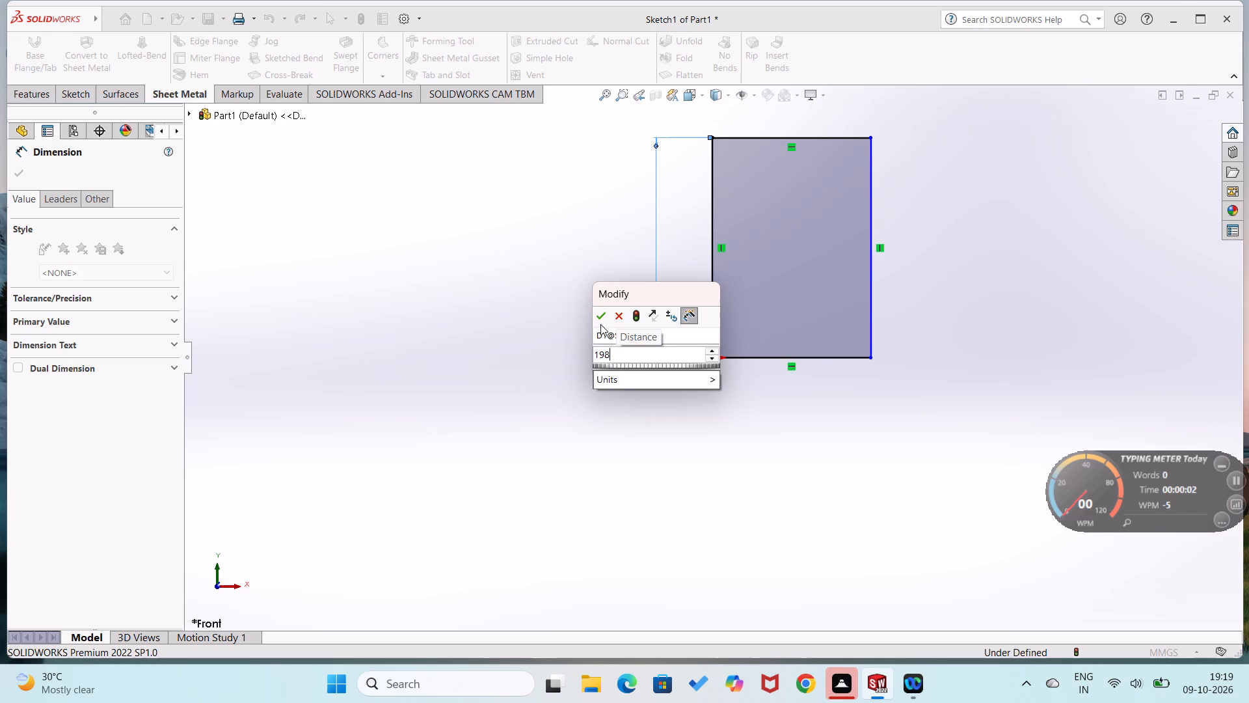
left_click(600, 324)
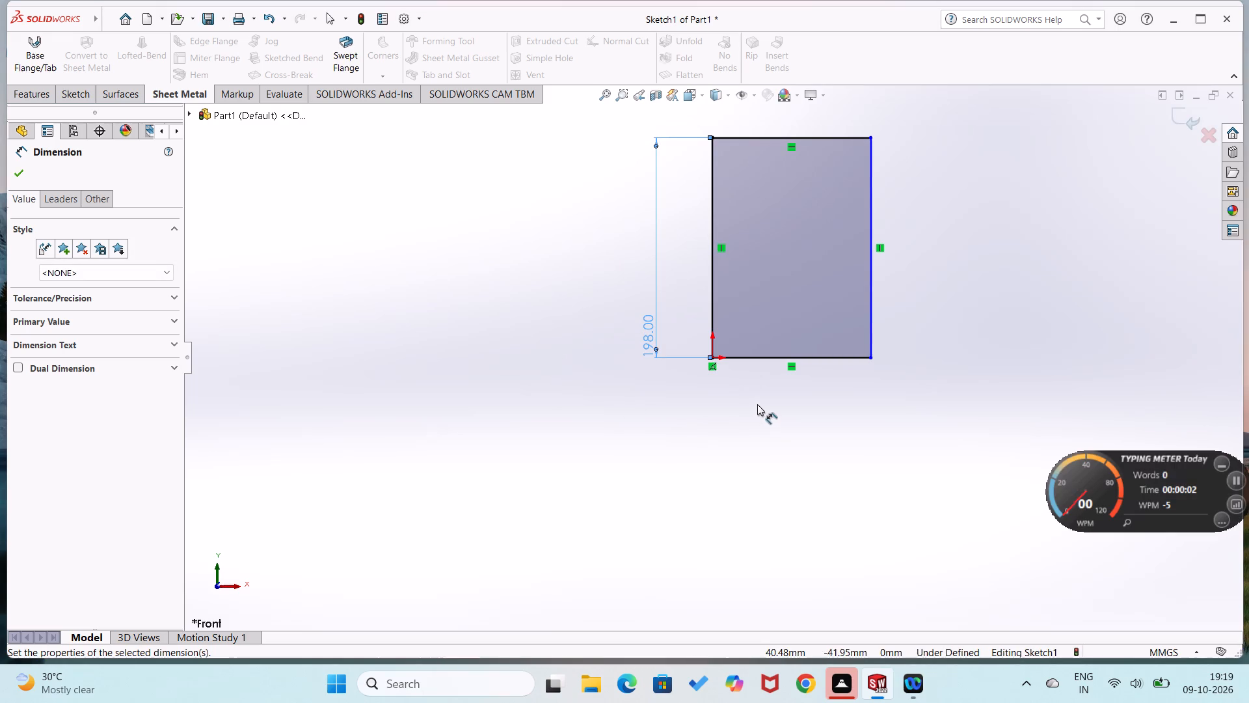
left_click(775, 360)
left_click(765, 404)
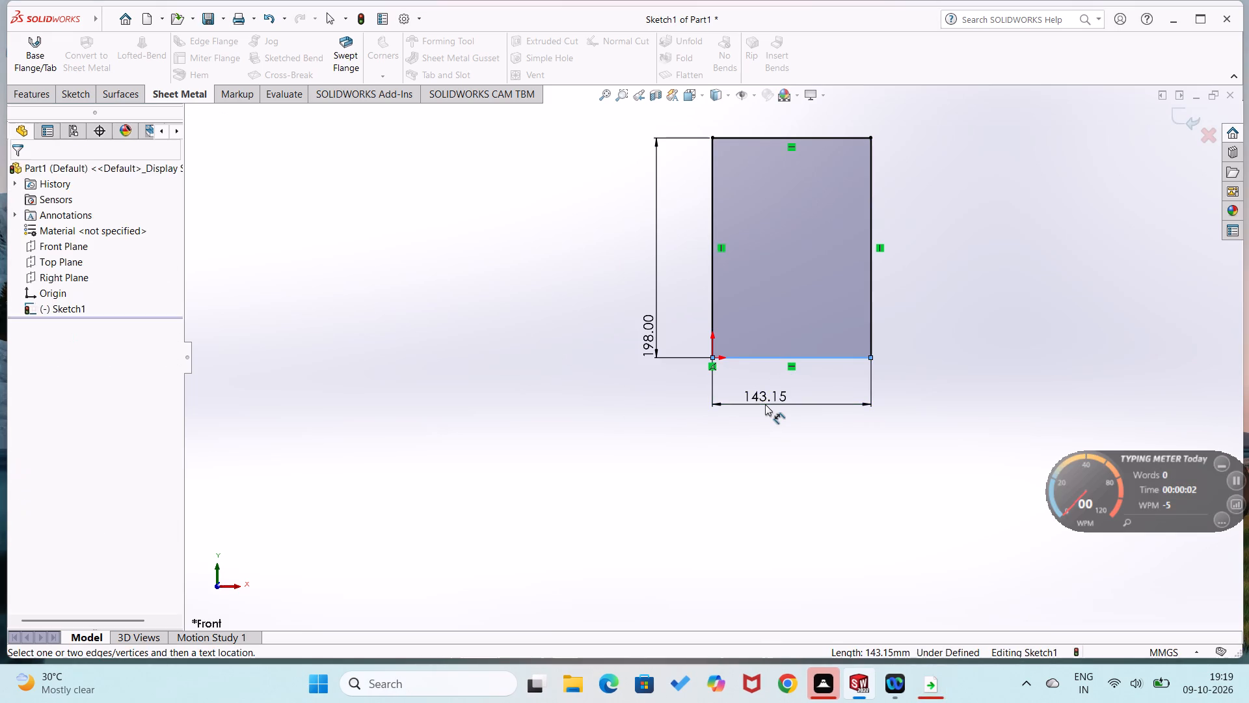
type("156")
key("Return")
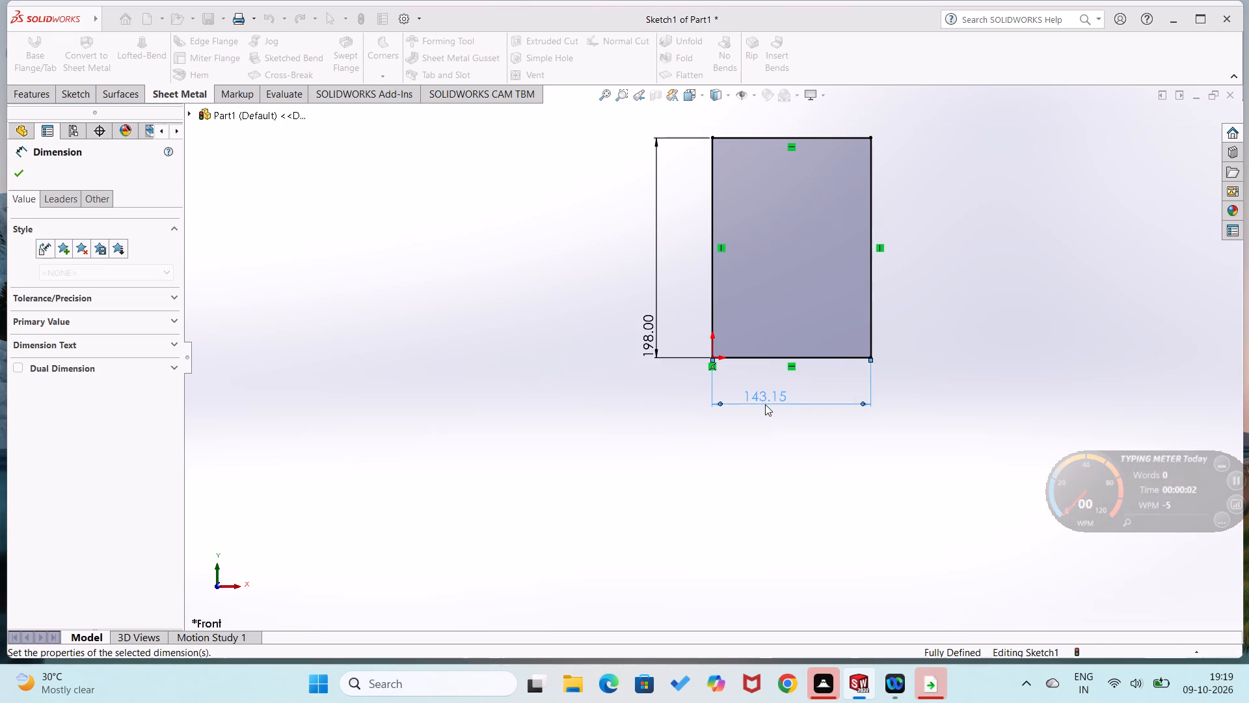
left_click(636, 450)
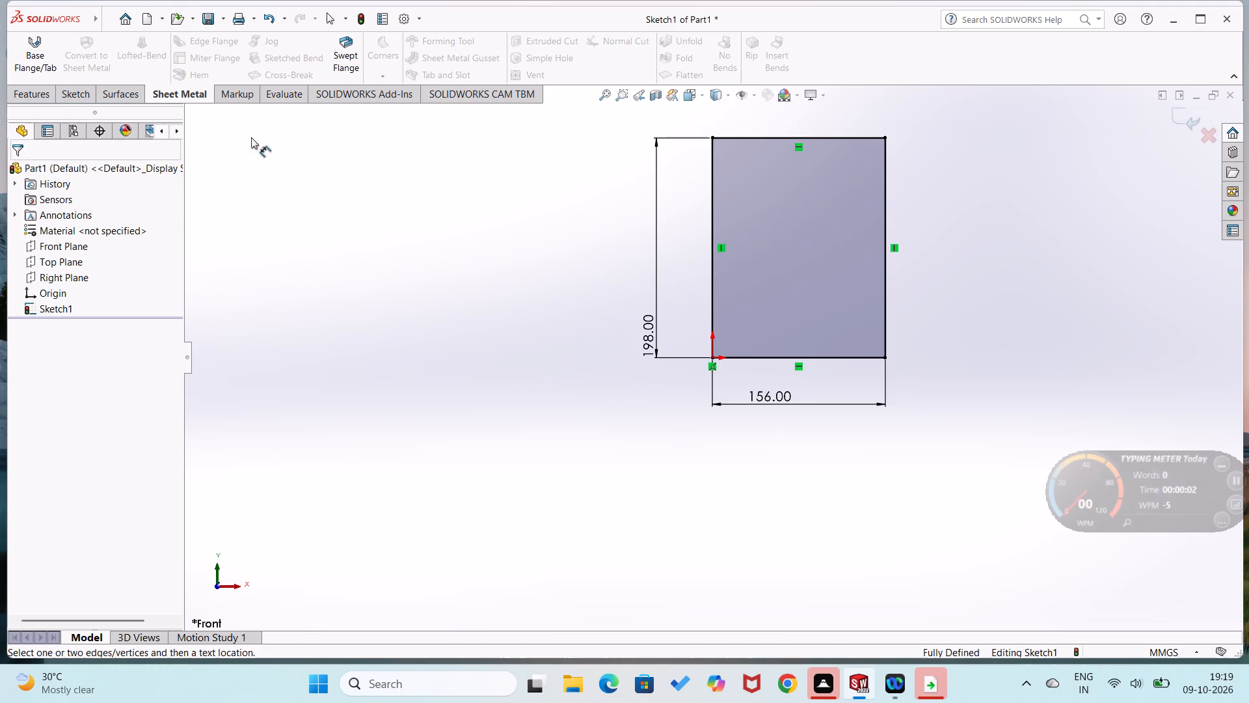
Create a sheet metal Base Flange from the rectangle sketch with a thickness of 1 mm.
left_click(27, 56)
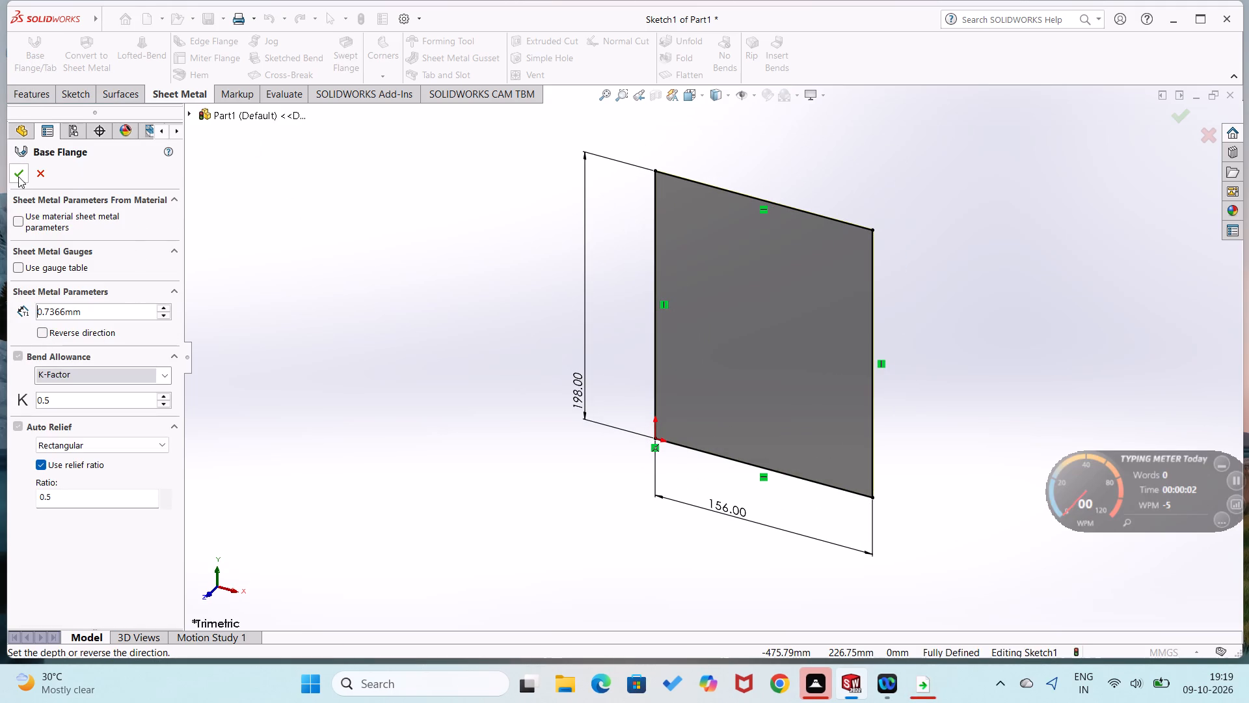
left_click_drag(126, 314, 14, 300)
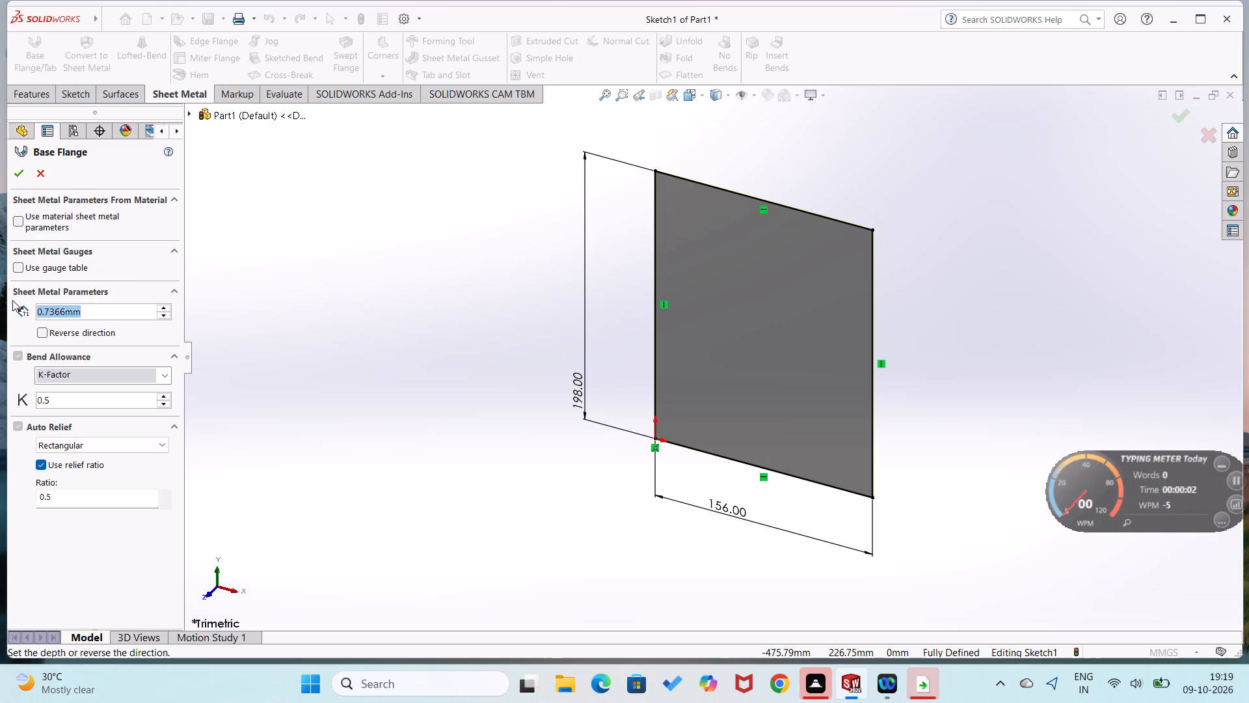
key("1")
key("Return")
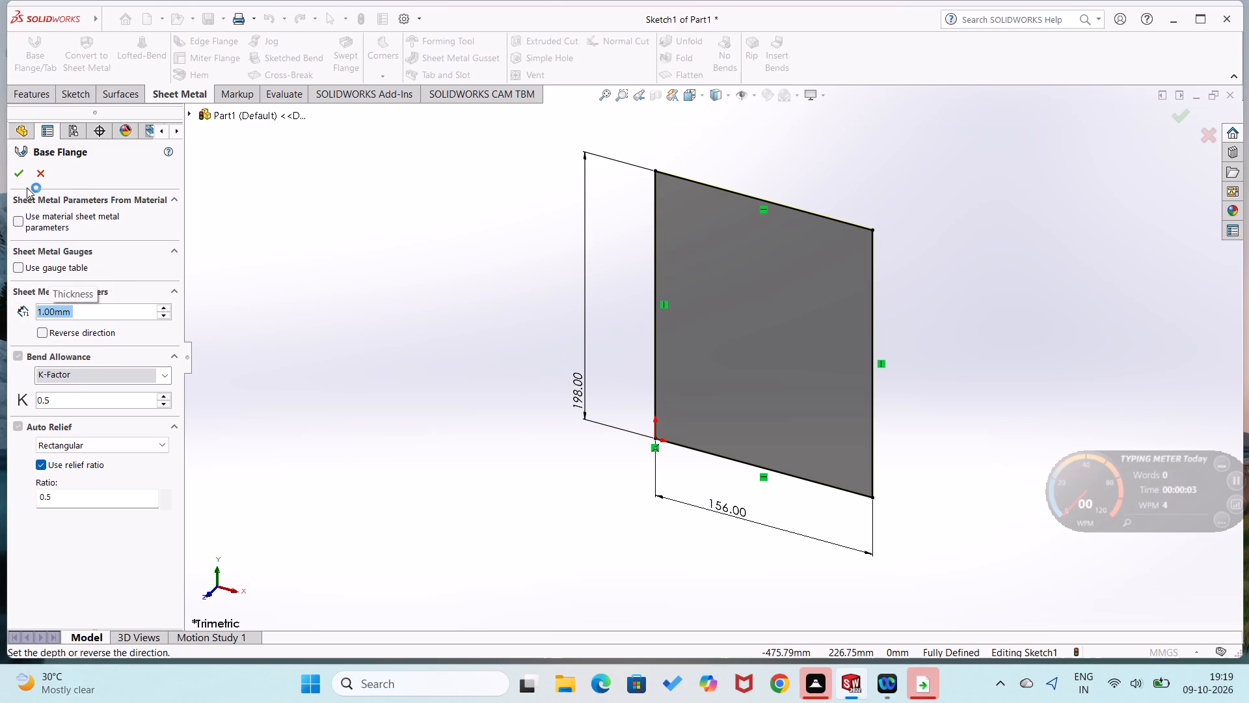
left_click(24, 168)
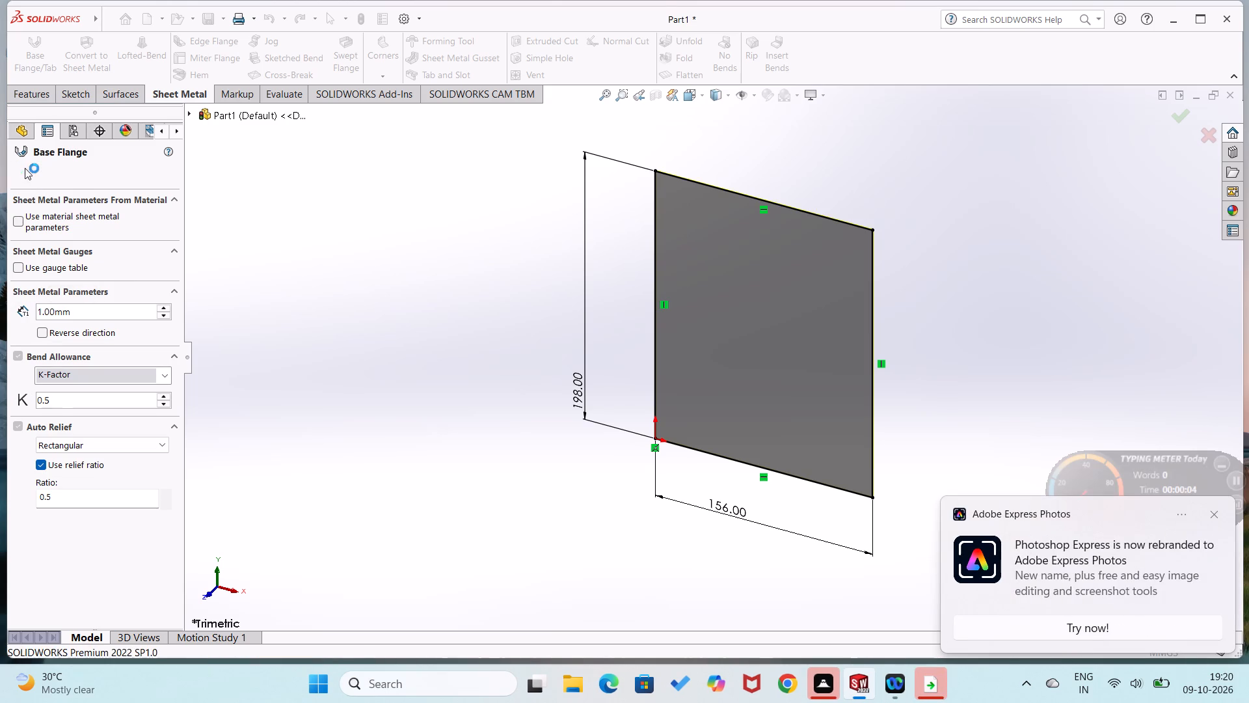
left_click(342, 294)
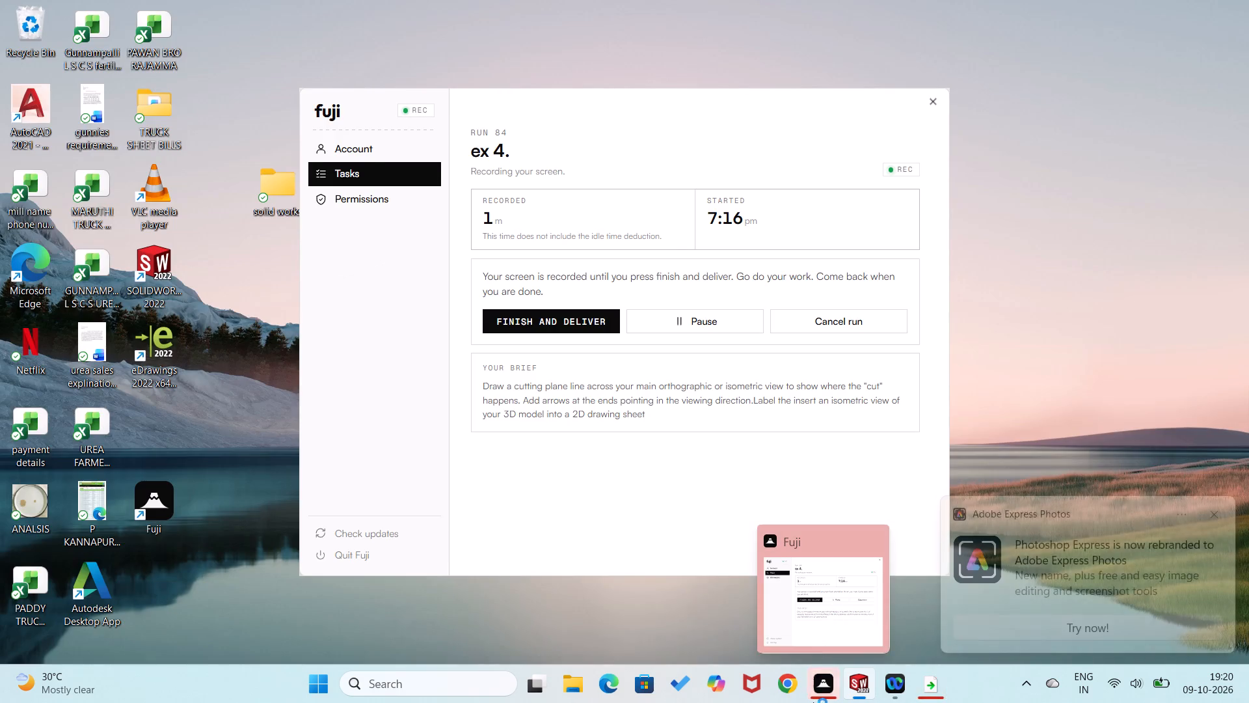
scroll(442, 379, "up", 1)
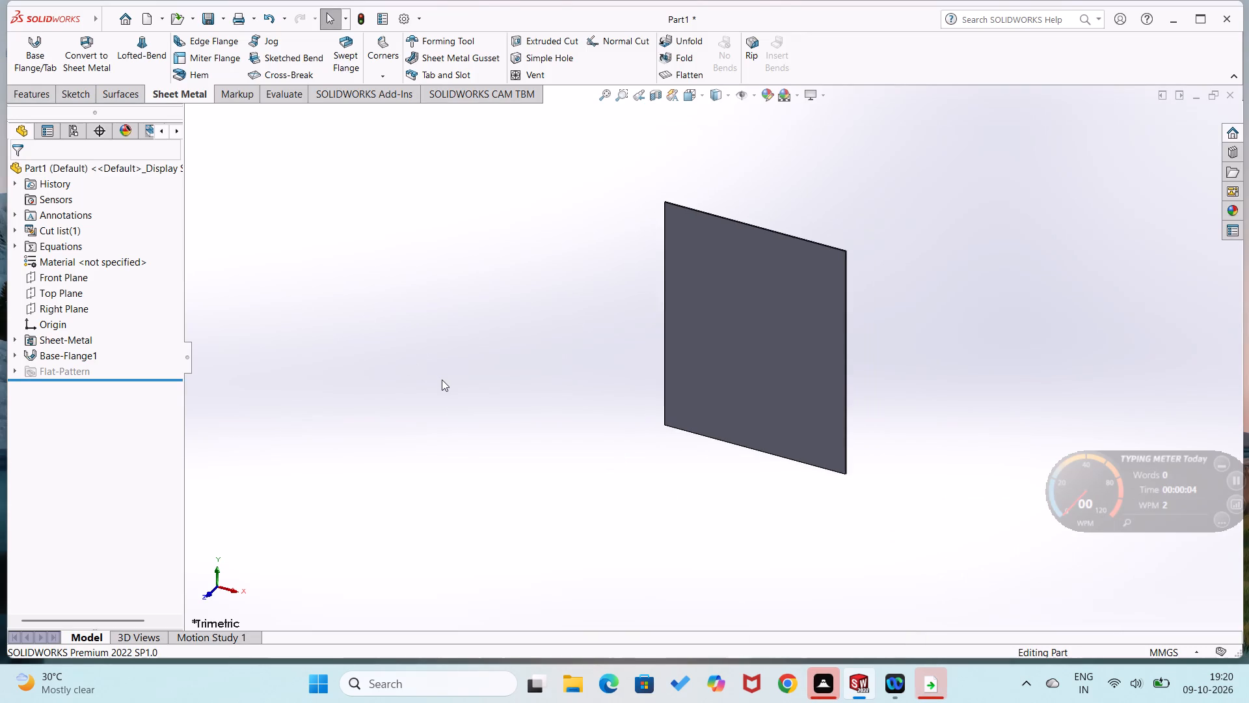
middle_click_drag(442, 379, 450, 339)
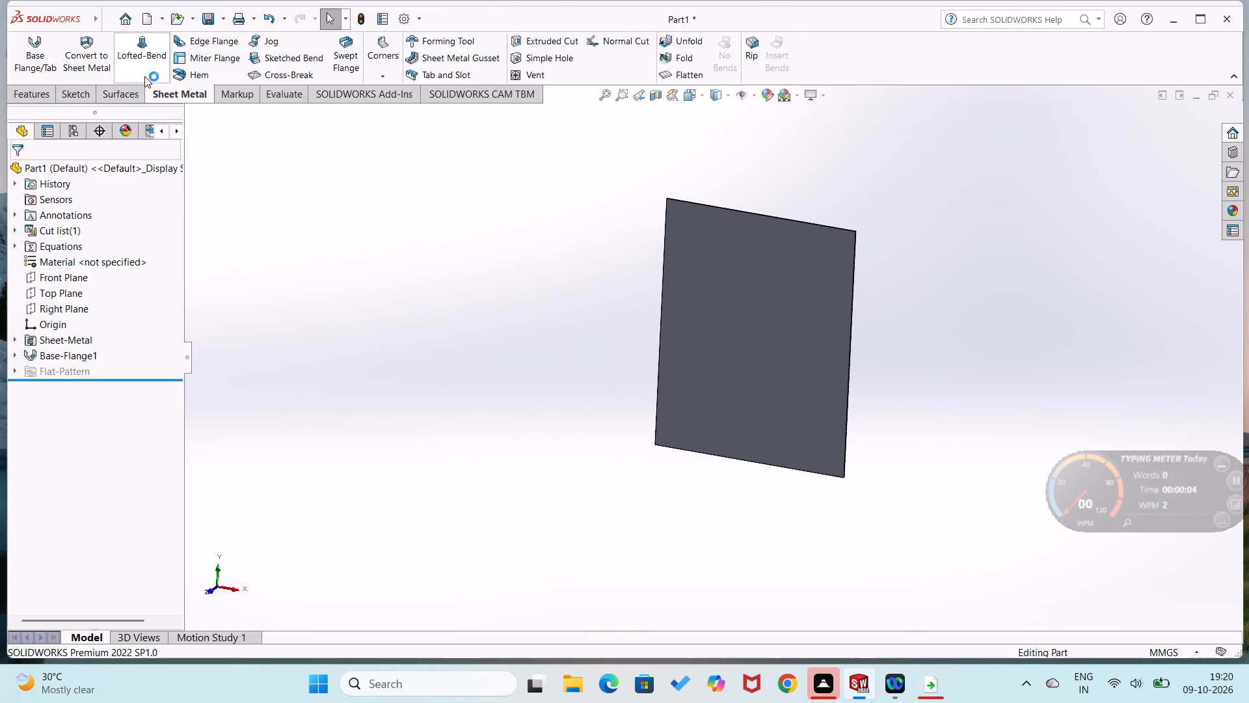
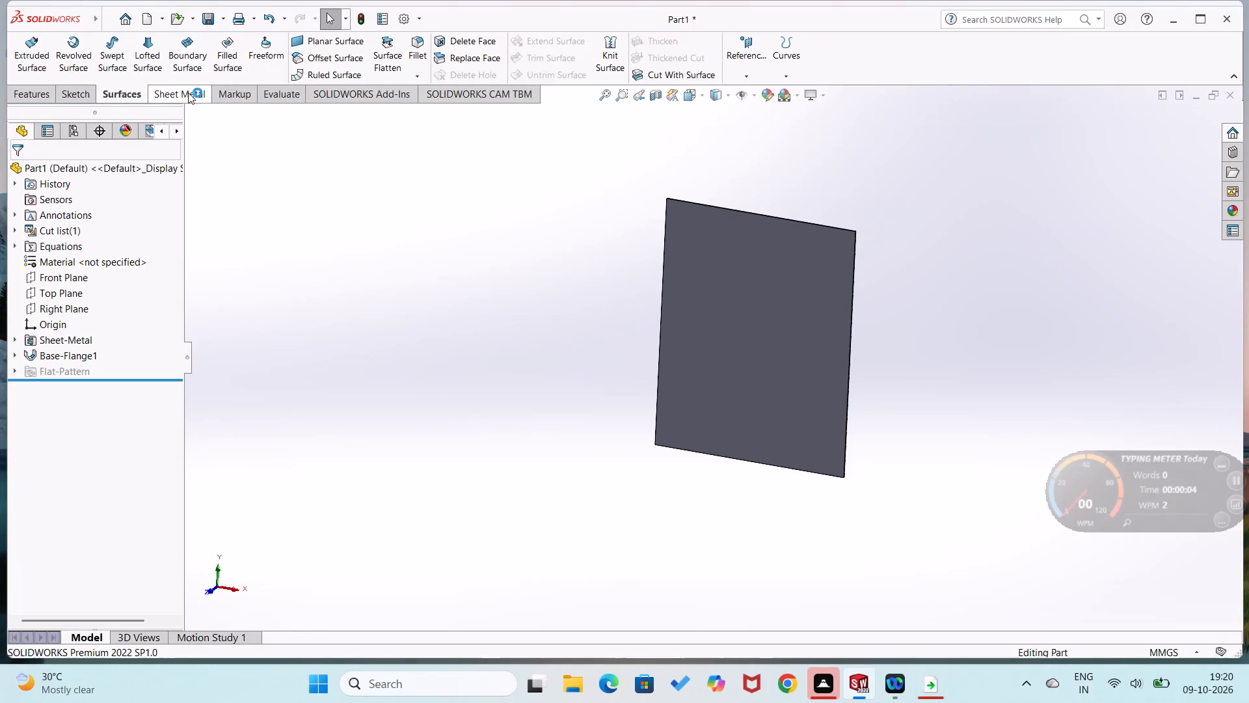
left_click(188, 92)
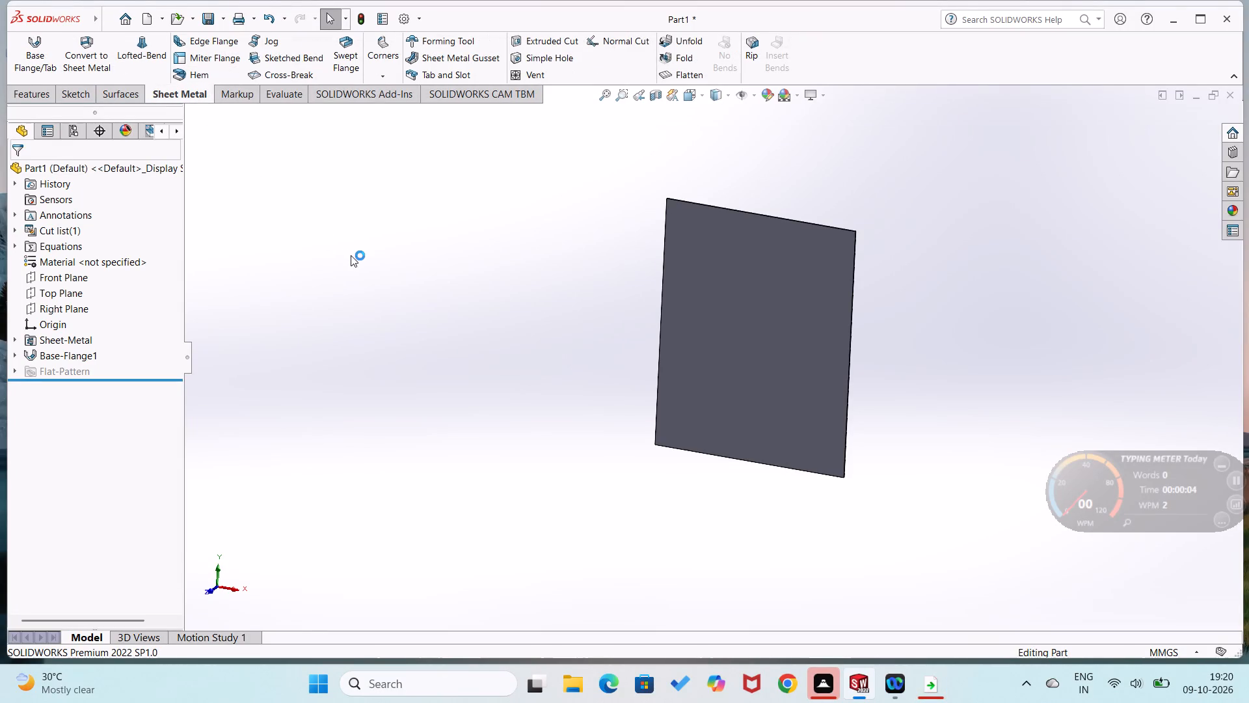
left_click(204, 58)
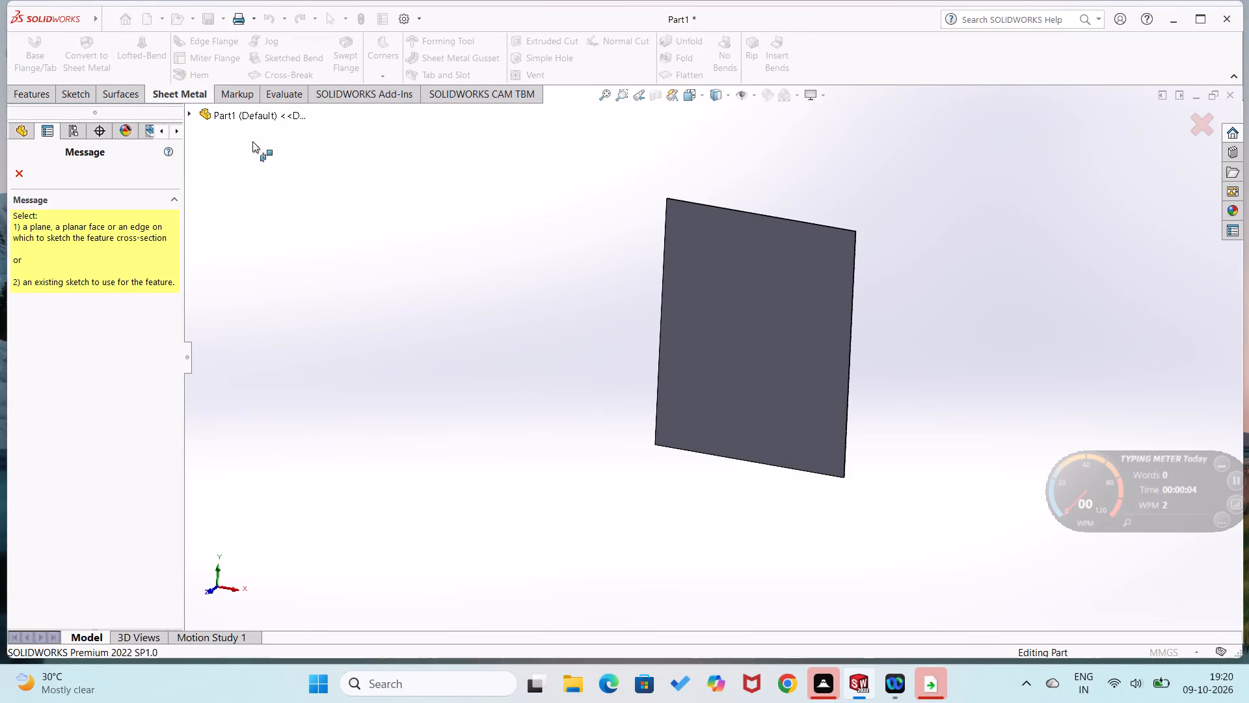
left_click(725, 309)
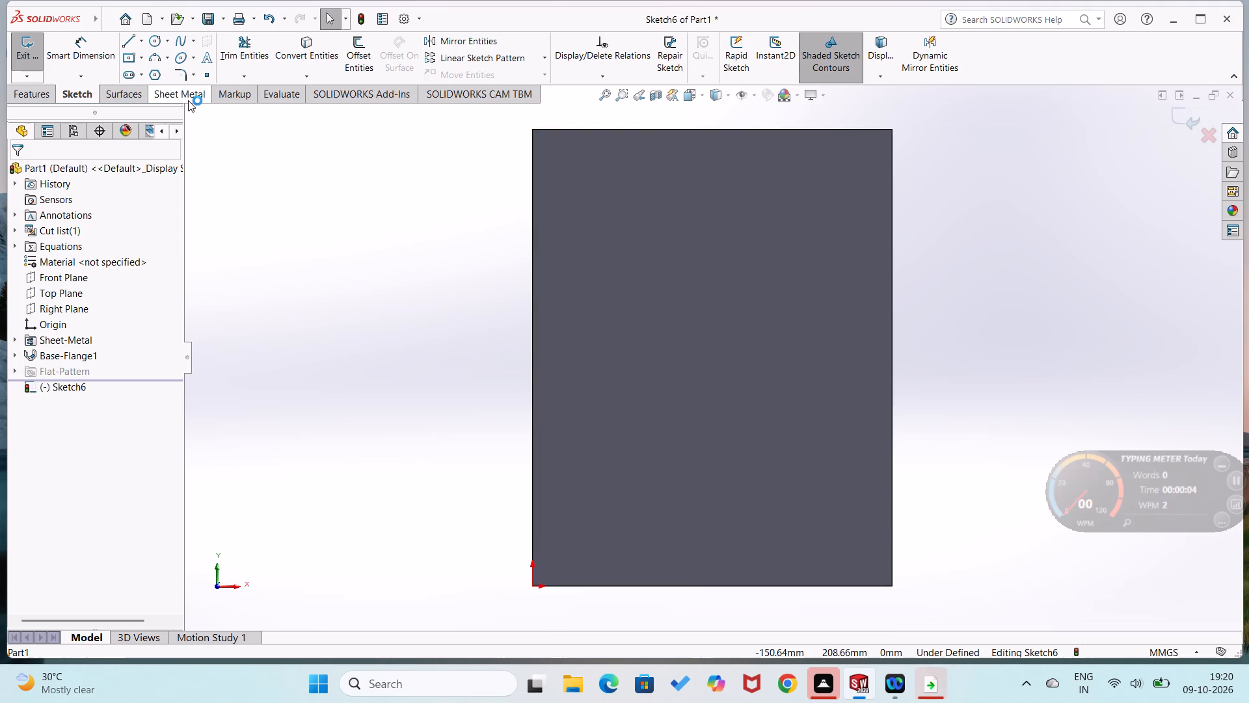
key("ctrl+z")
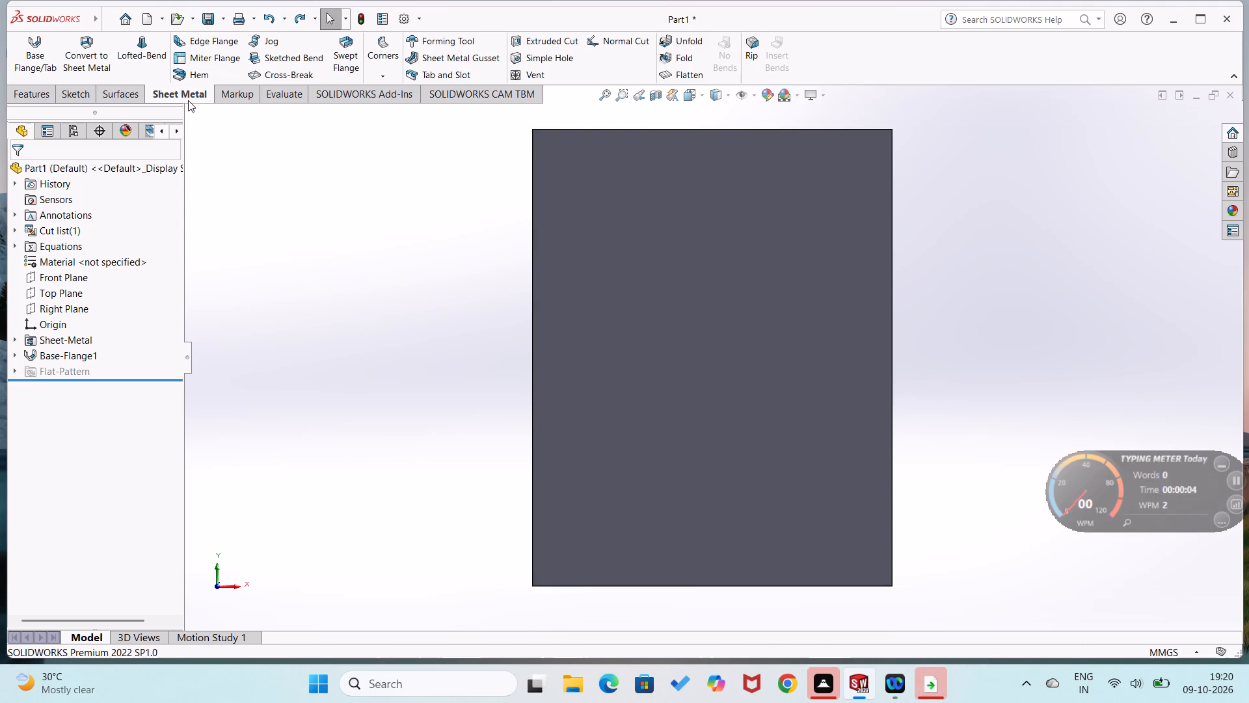
Create a 50 mm Edge Flange at 90 degrees along the base plate's left vertical edge, bent toward the front.
middle_click_drag(365, 230, 423, 241)
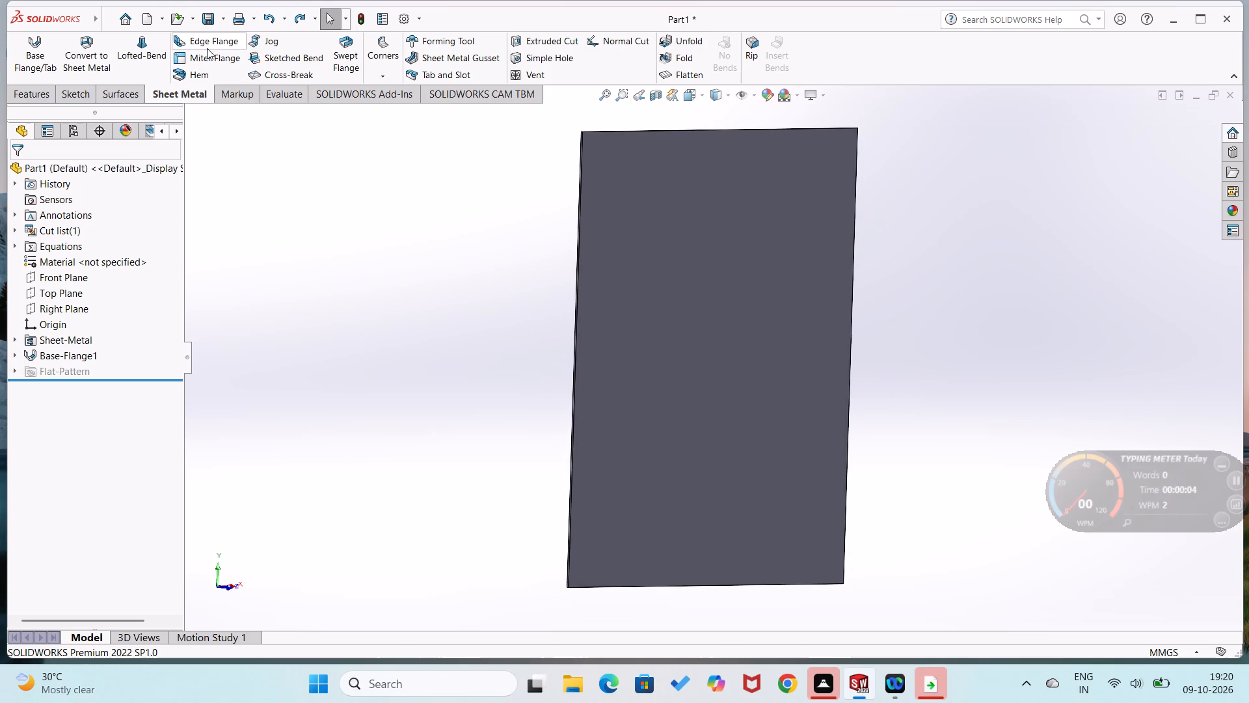
left_click(207, 47)
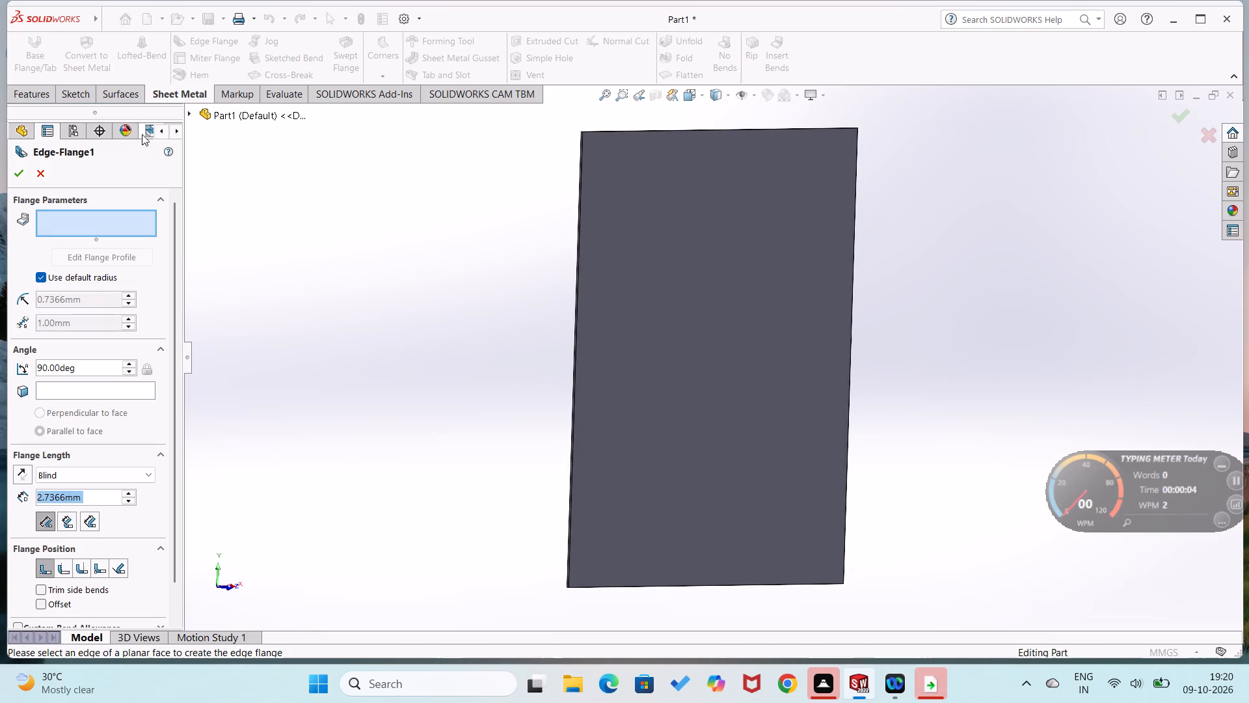
left_click(36, 178)
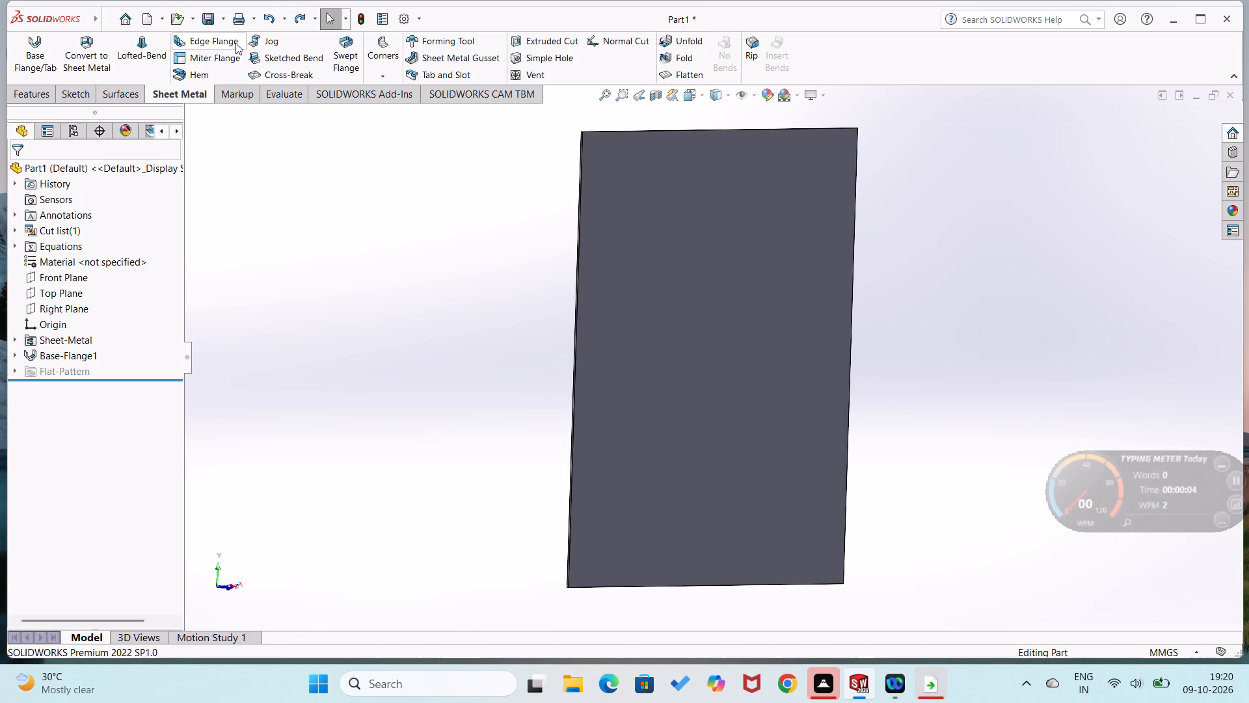
left_click(221, 46)
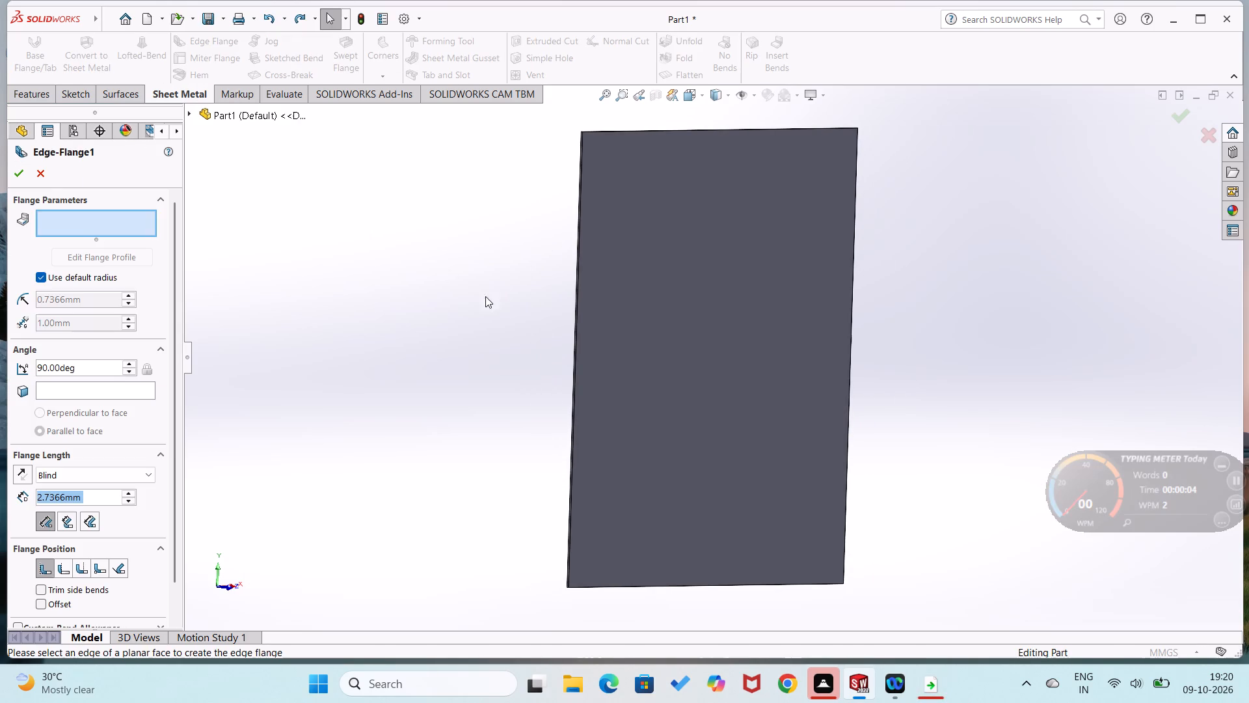
middle_click_drag(600, 378, 646, 407)
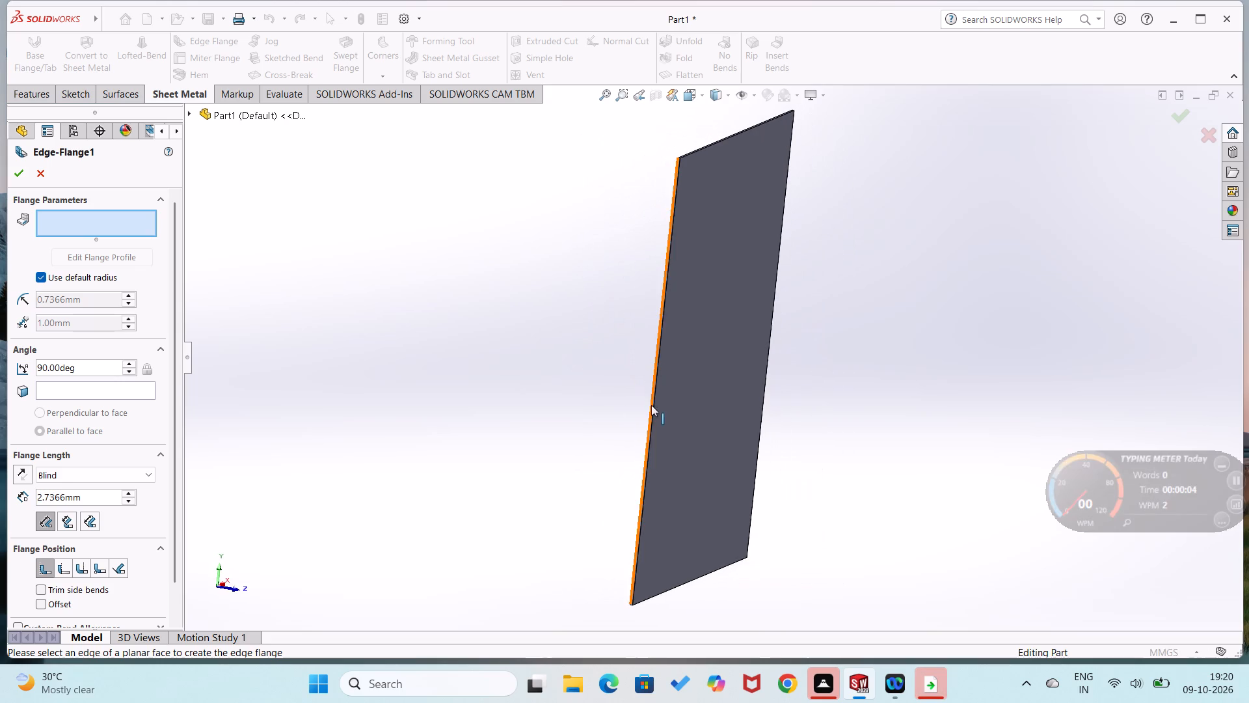
left_click(654, 414)
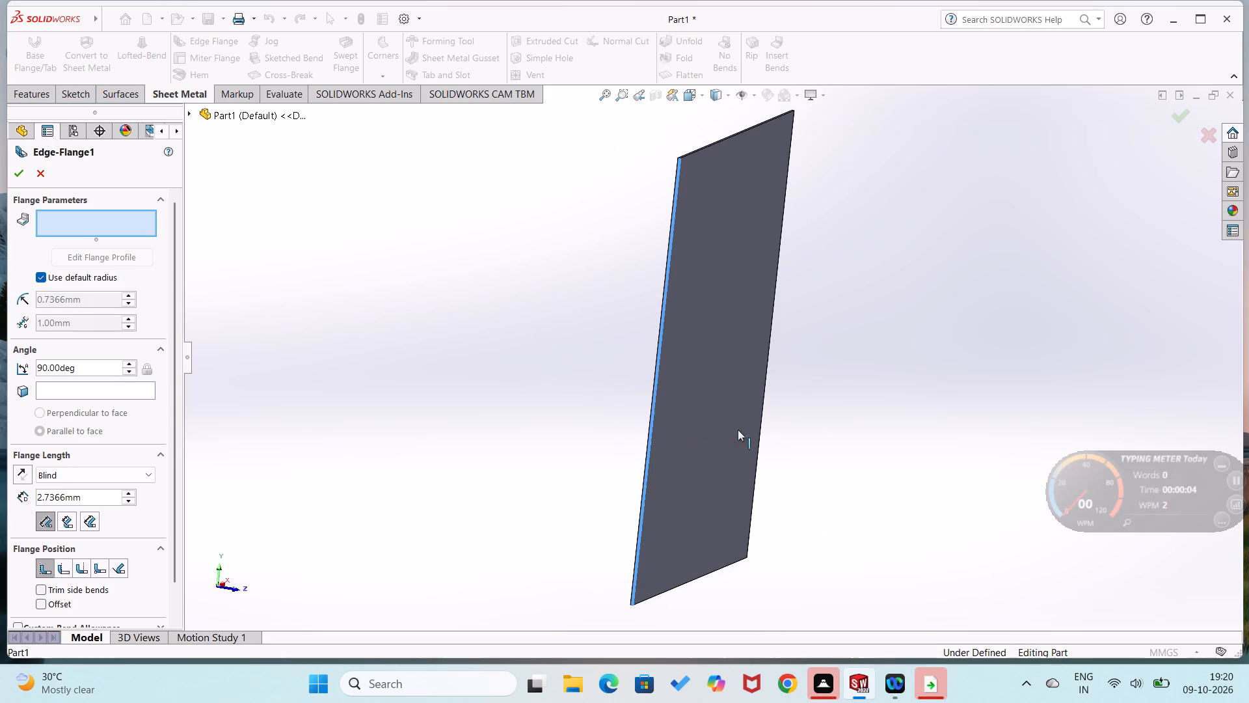
left_click(821, 450)
middle_click_drag(692, 327, 673, 355)
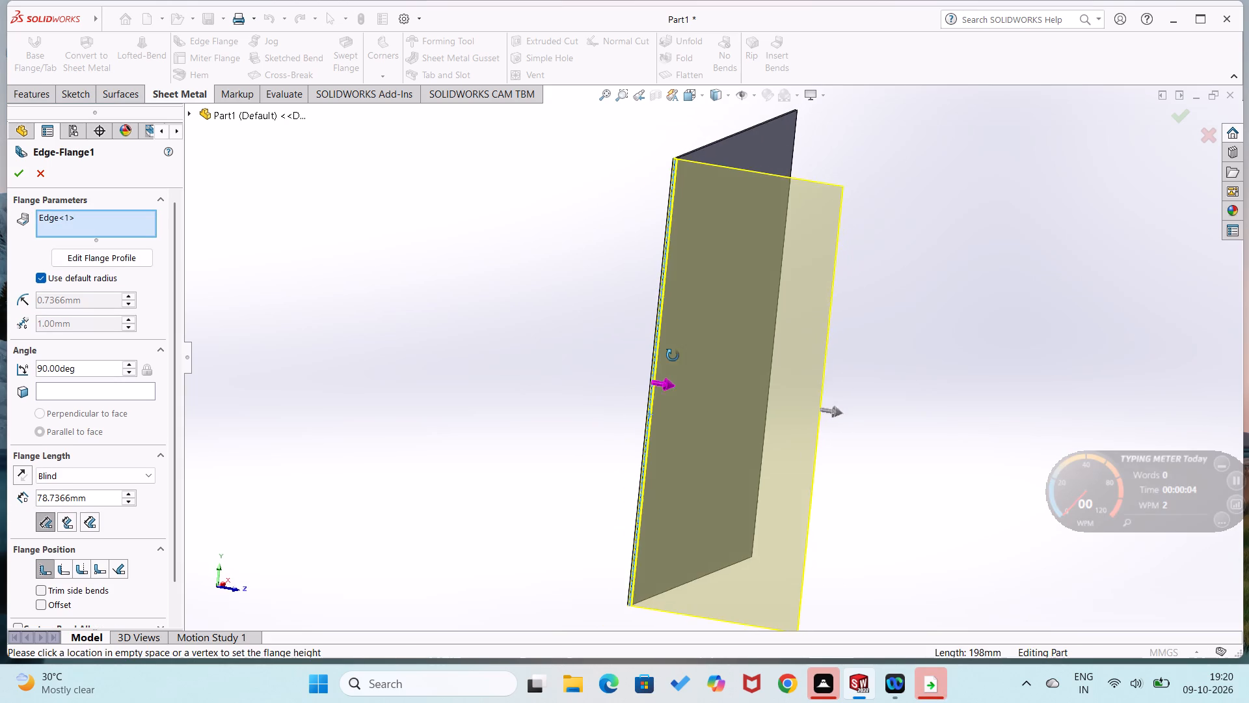
middle_click_drag(673, 355, 648, 575)
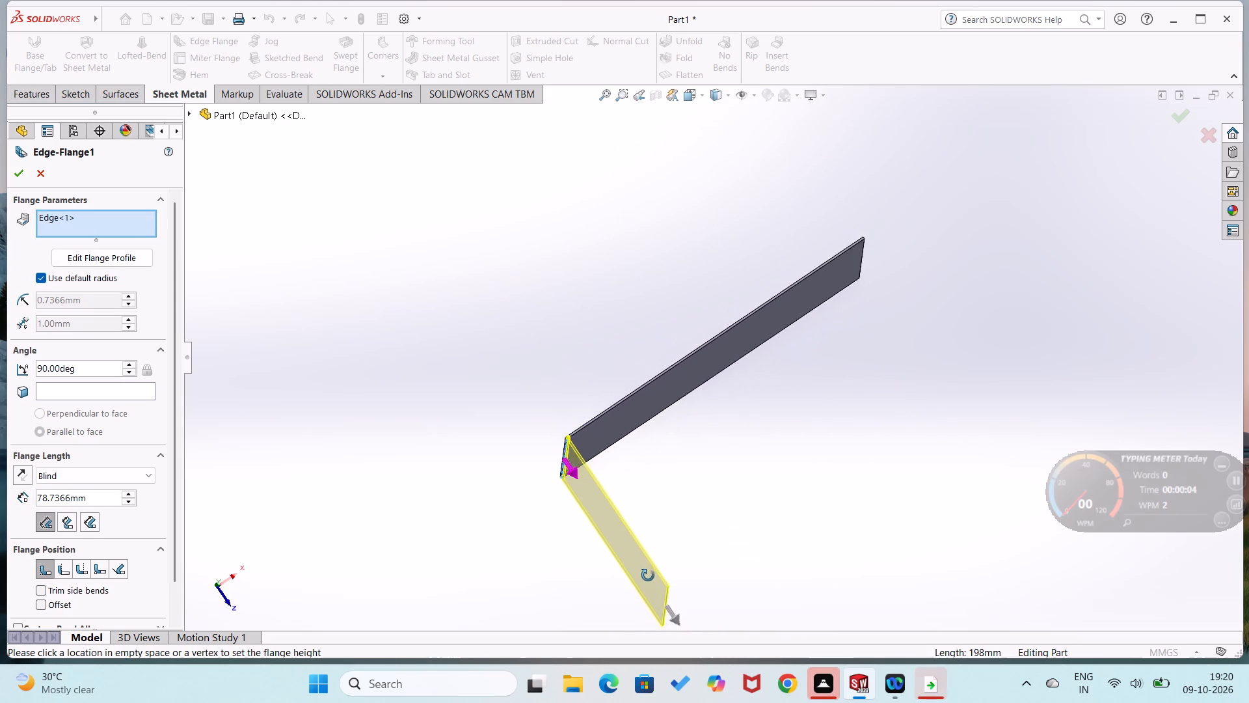
middle_click_drag(648, 575, 646, 600)
scroll(575, 430, "down", 5)
scroll(645, 489, "up", 4)
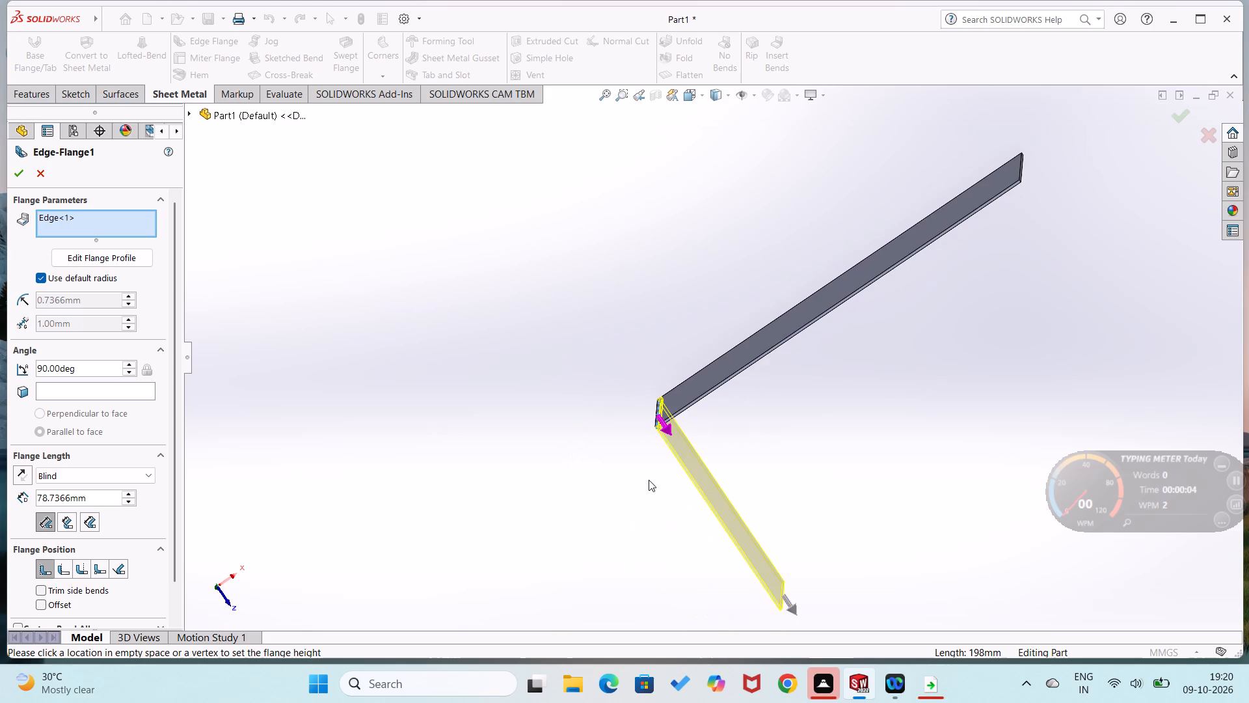
scroll(649, 480, "up", 1)
scroll(648, 479, "down", 4)
scroll(623, 424, "up", 3)
scroll(648, 374, "down", 5)
scroll(824, 322, "down", 5)
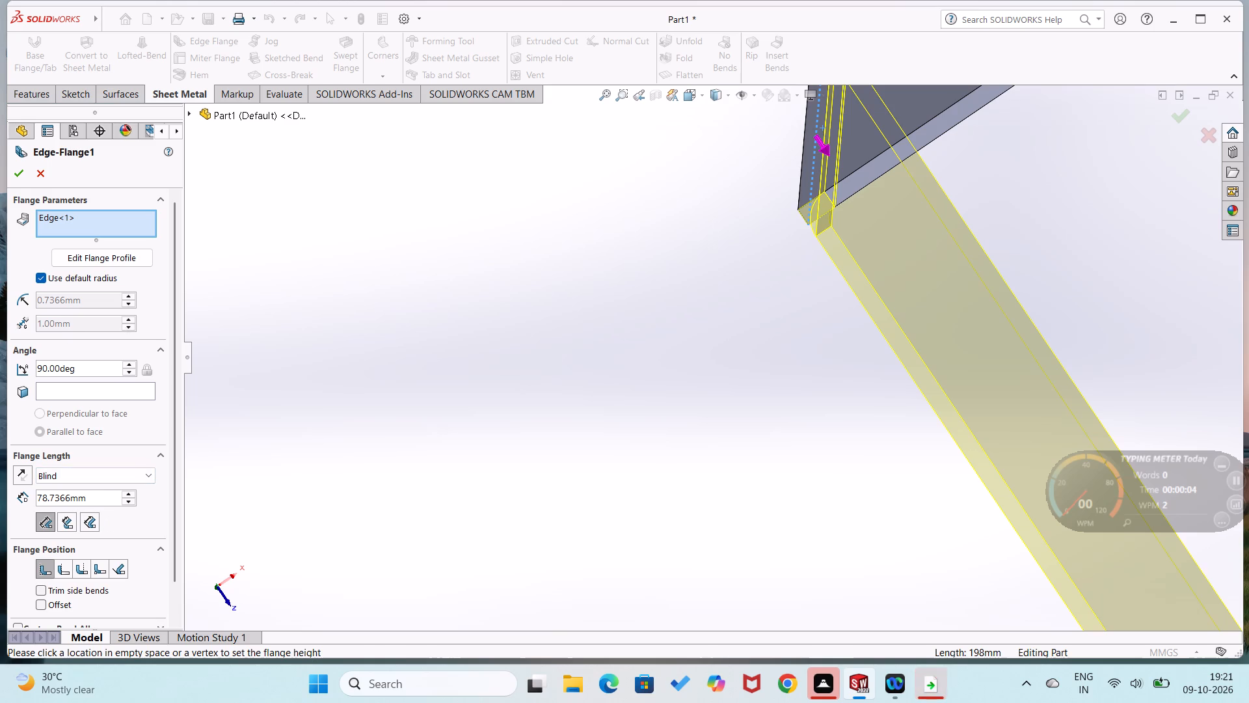
left_click_drag(106, 496, 27, 489)
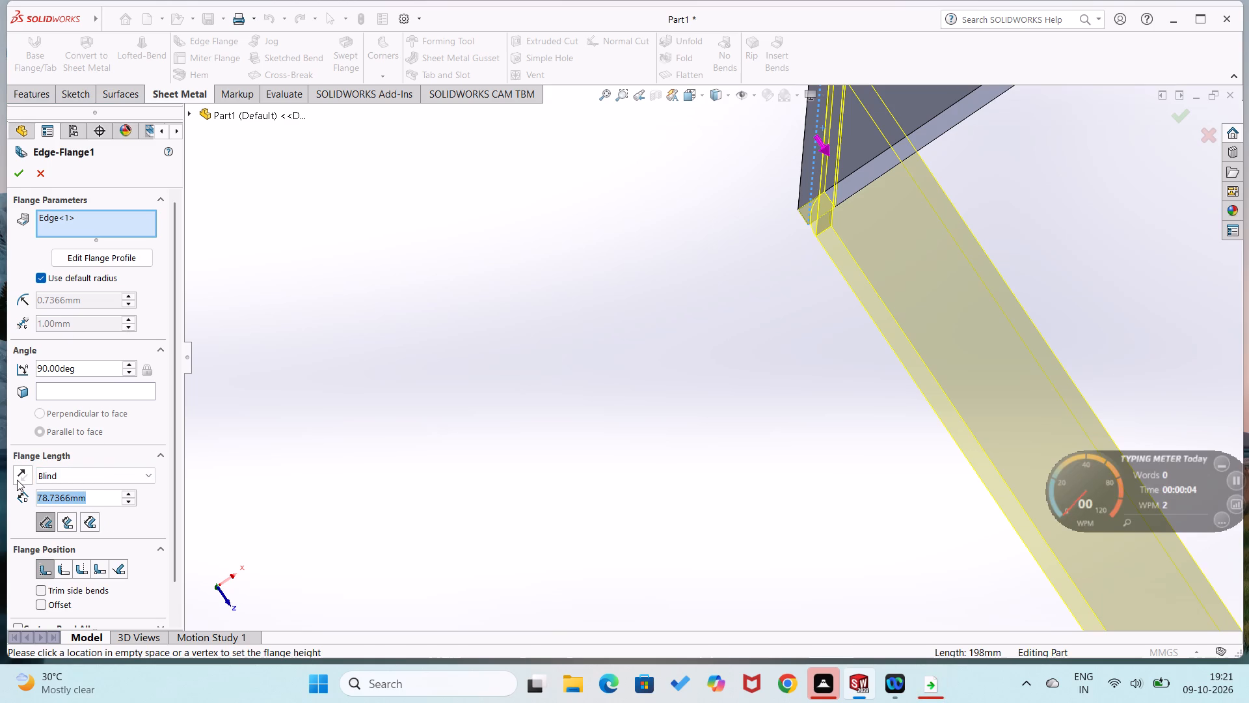
type("50")
key("Return")
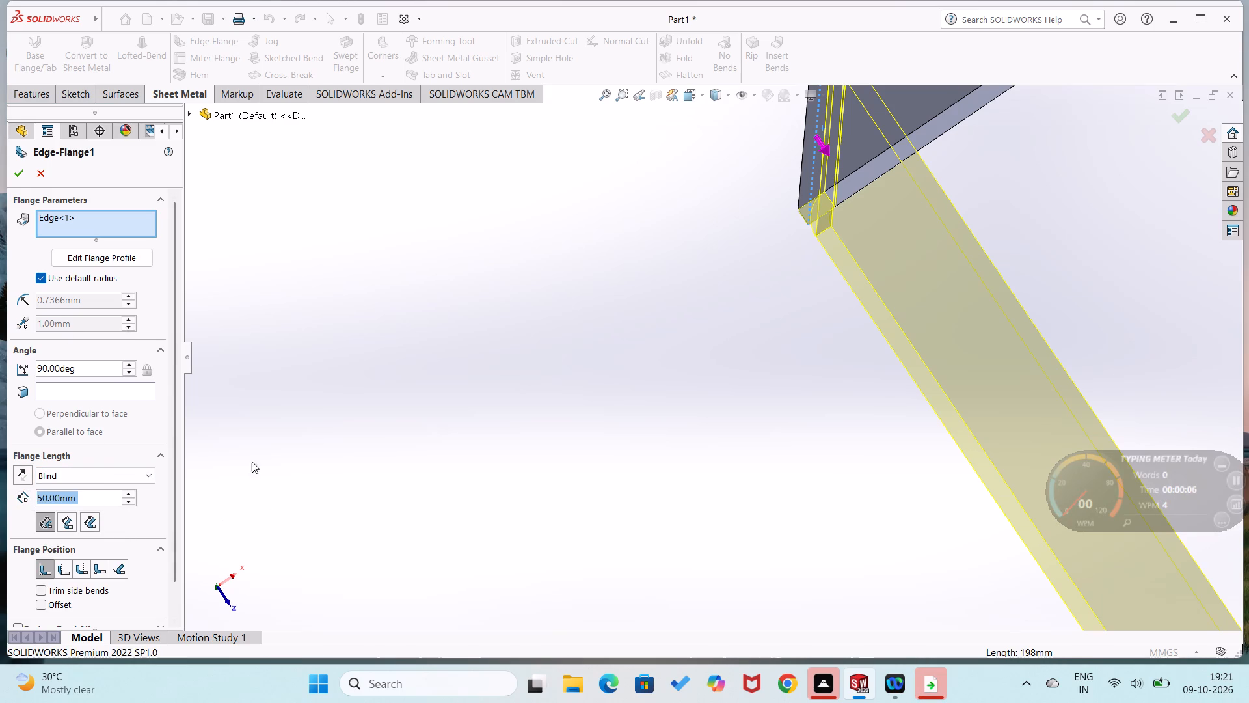
scroll(288, 446, "up", 4)
middle_click_drag(301, 446, 262, 315)
scroll(345, 446, "up", 2)
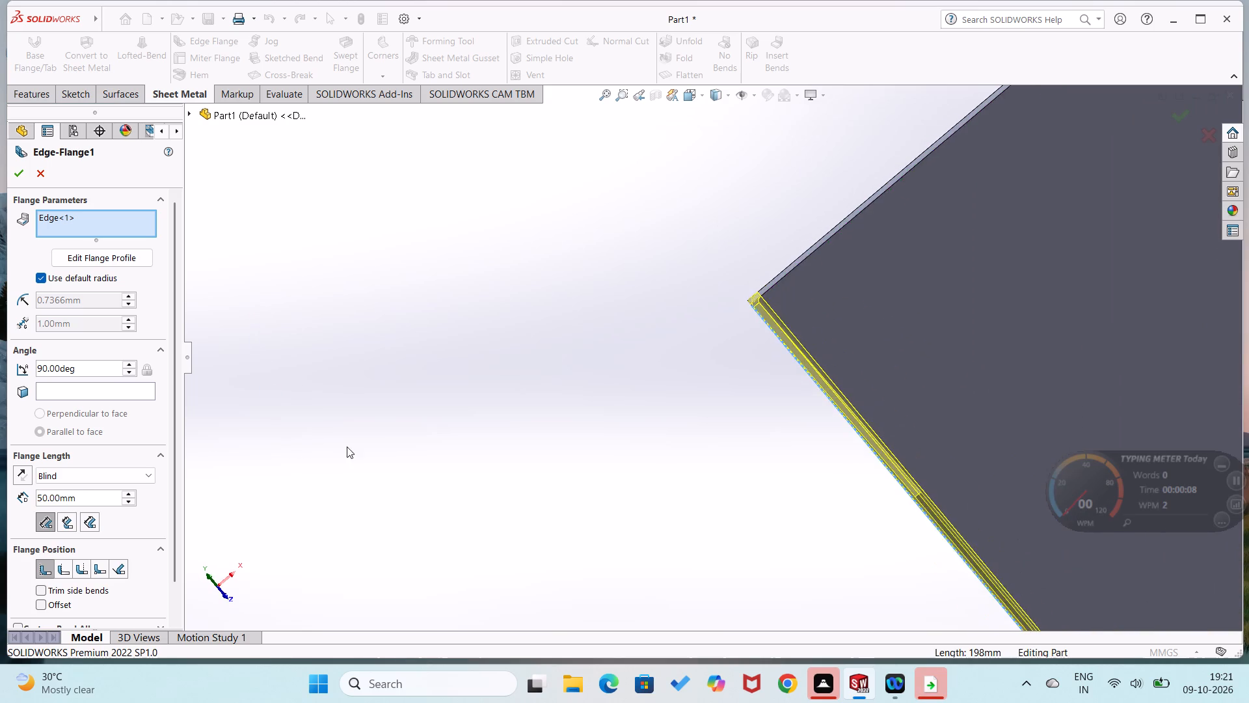
scroll(347, 447, "up", 6)
middle_click_drag(423, 448, 422, 279)
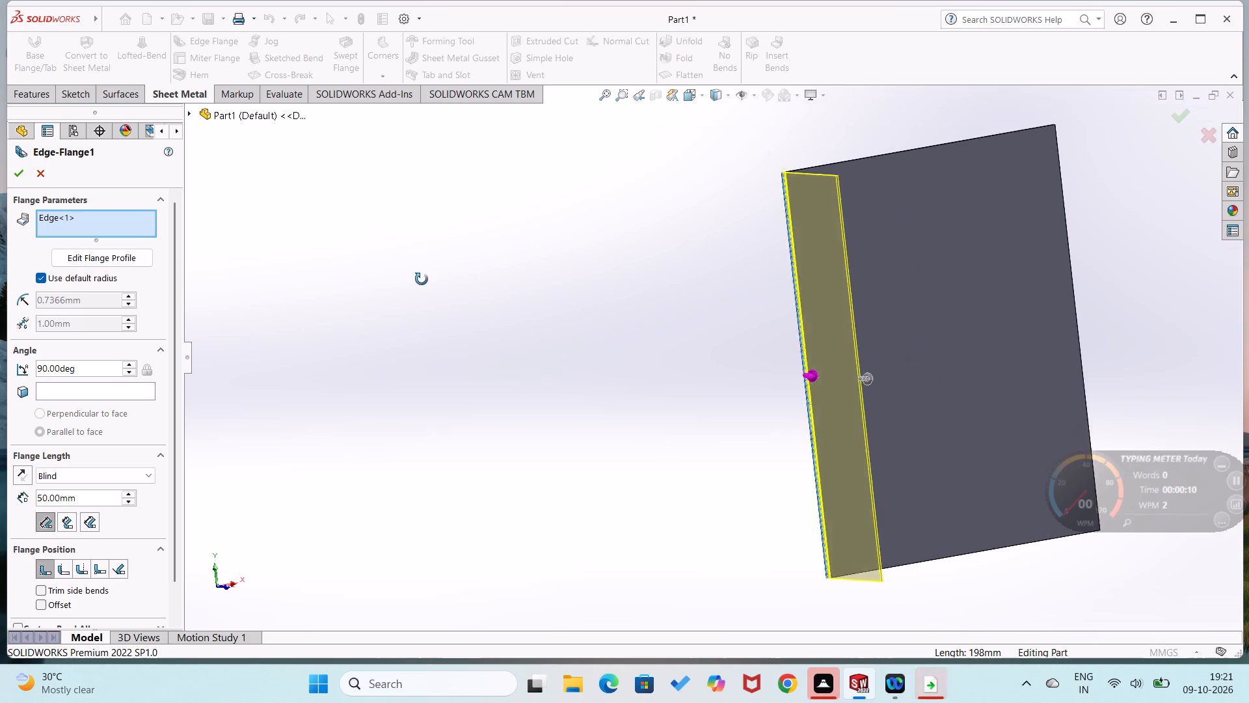
middle_click_drag(422, 279, 388, 290)
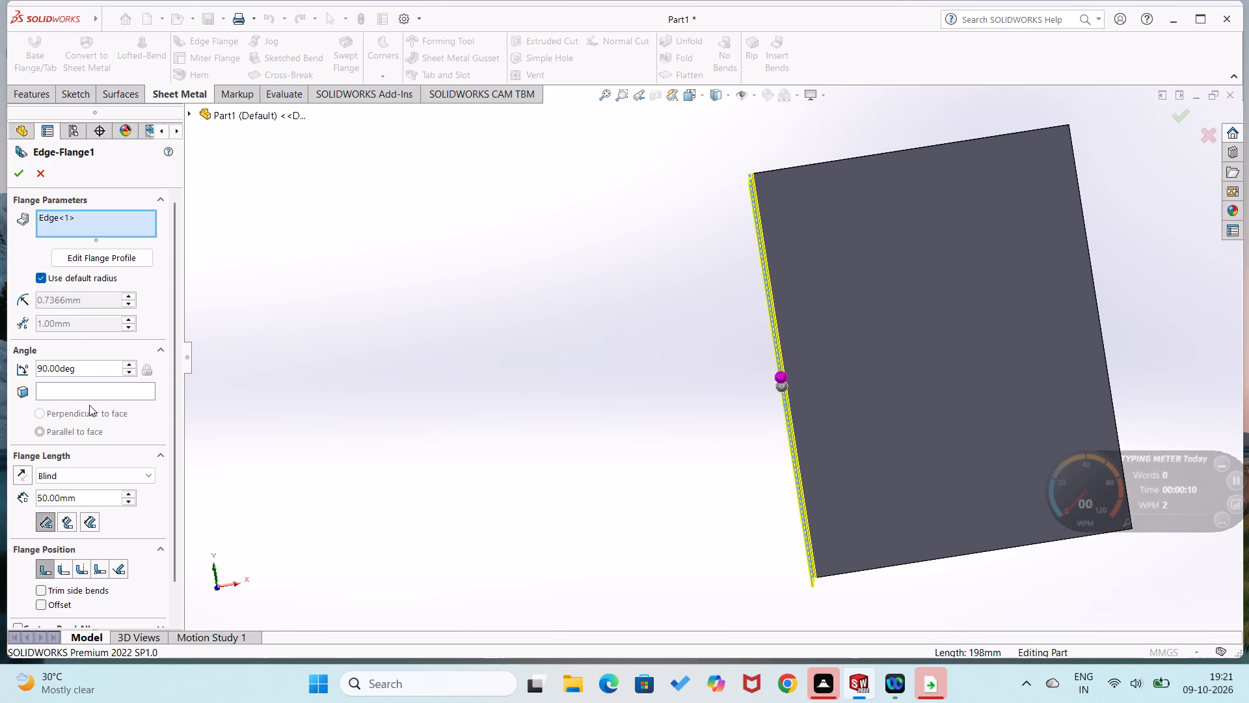
left_click_drag(90, 494, 72, 491)
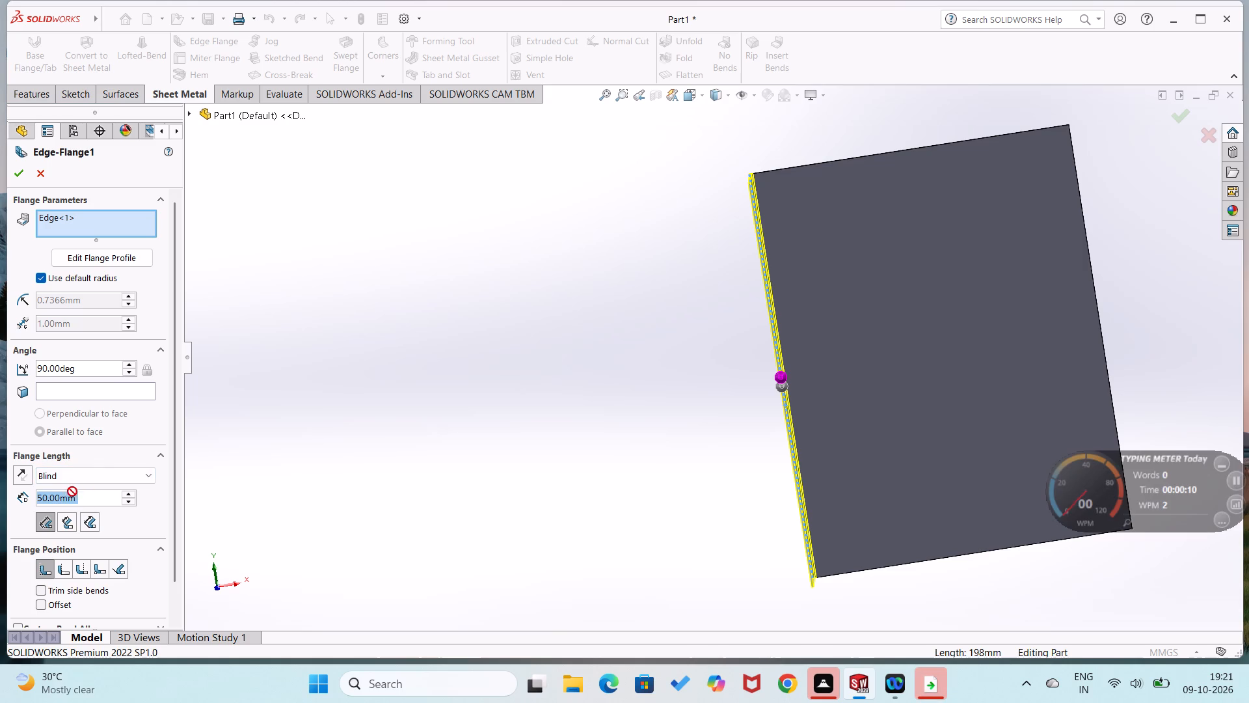
left_click_drag(72, 491, 63, 491)
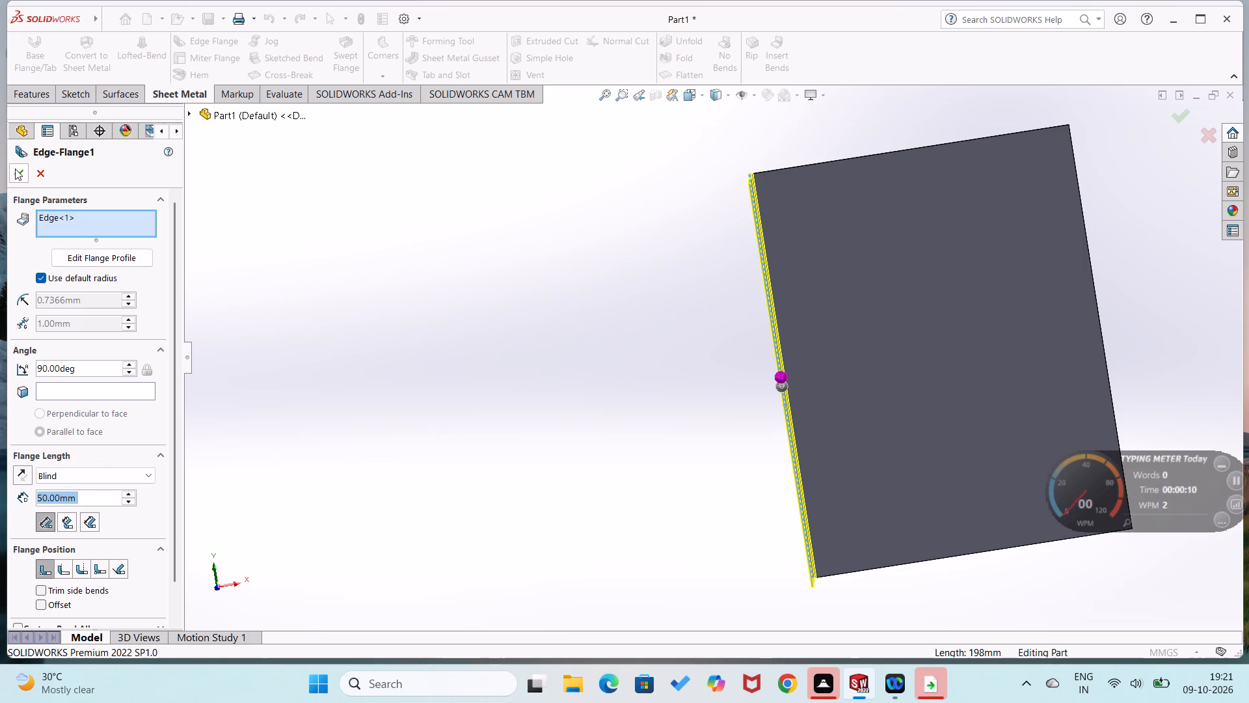
left_click(15, 169)
left_click(234, 275)
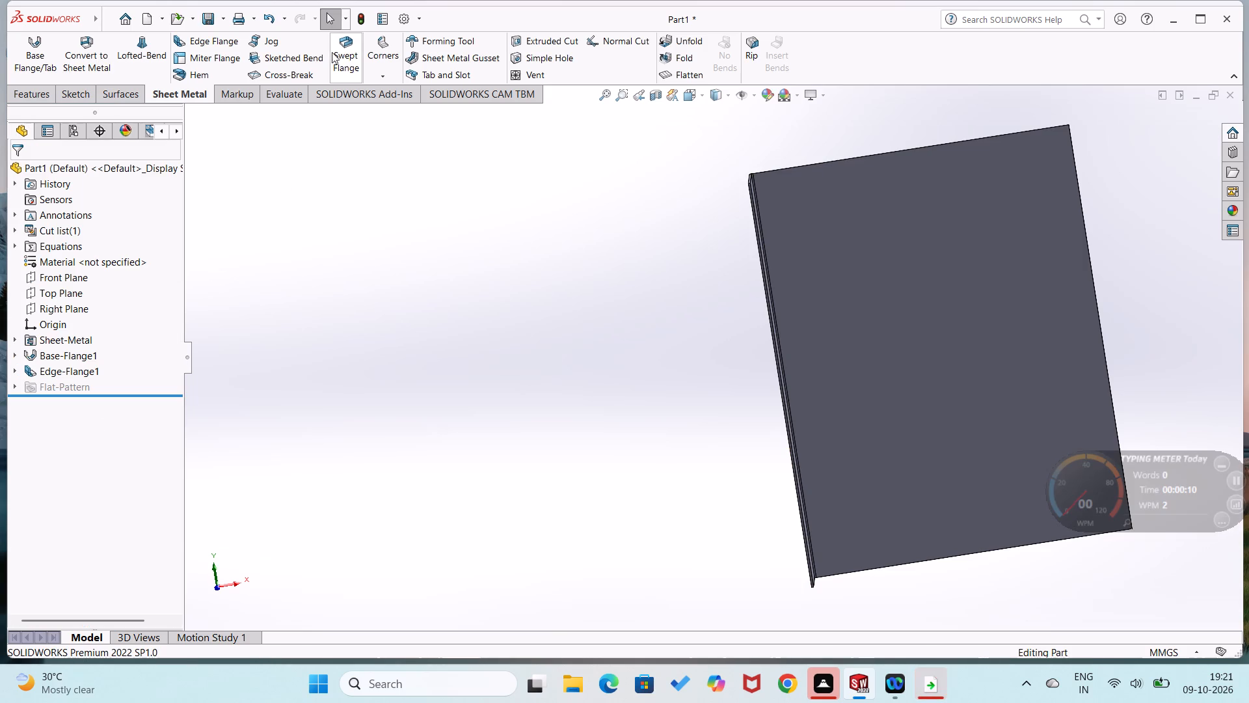
Add a 50 mm Edge Flange at 90 degrees on the first flange's free edge, extending outward away from the base plate.
left_click(220, 43)
middle_click_drag(479, 295, 449, 312)
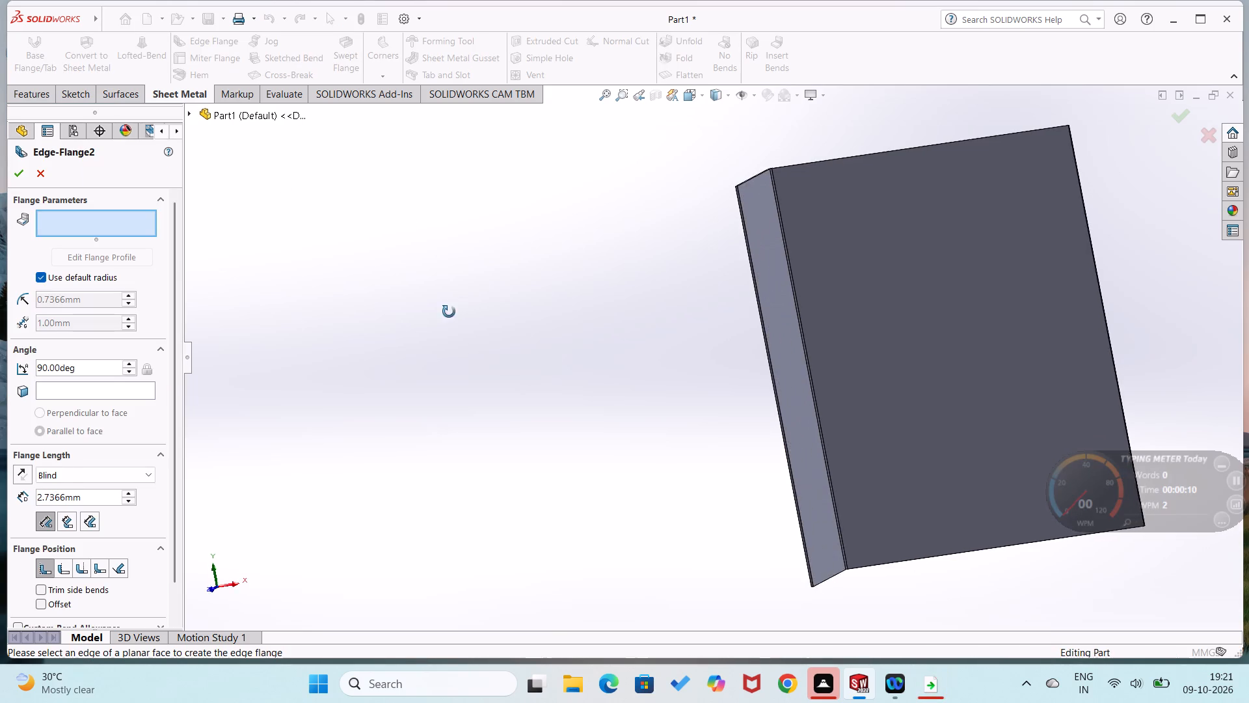
middle_click_drag(449, 312, 418, 333)
scroll(639, 378, "up", 3)
scroll(779, 337, "down", 5)
scroll(707, 420, "down", 1)
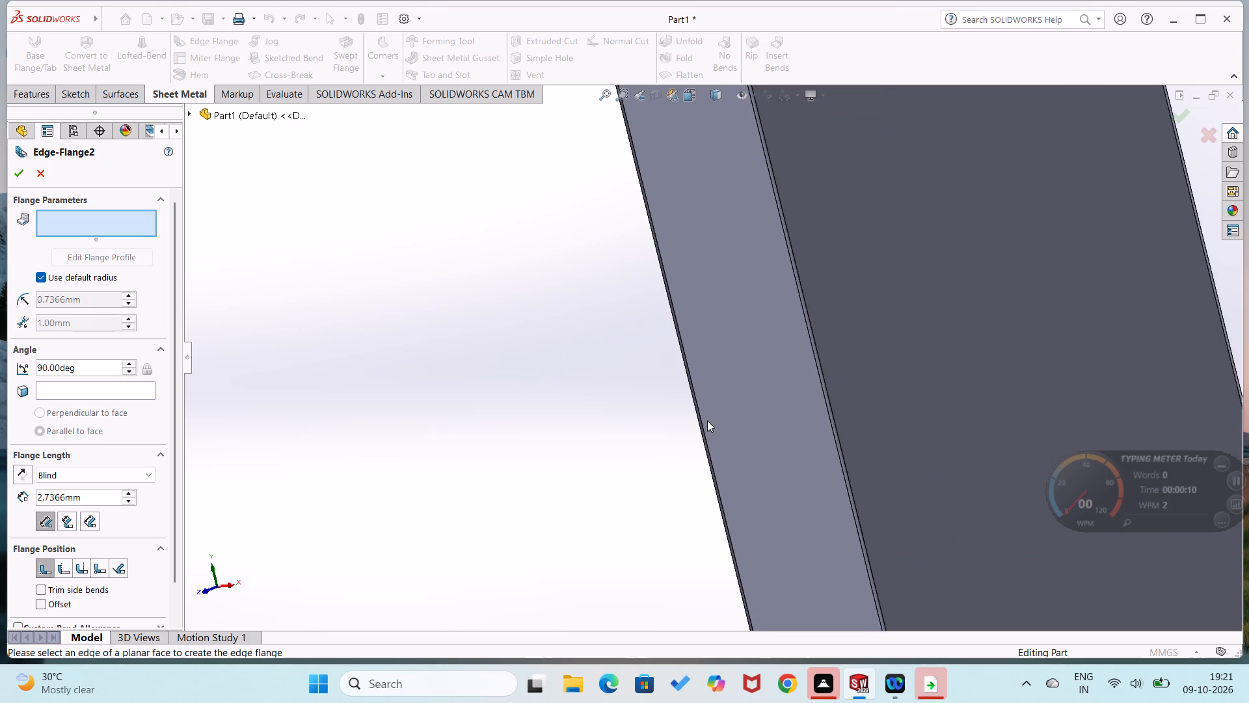
middle_click_drag(707, 420, 764, 409)
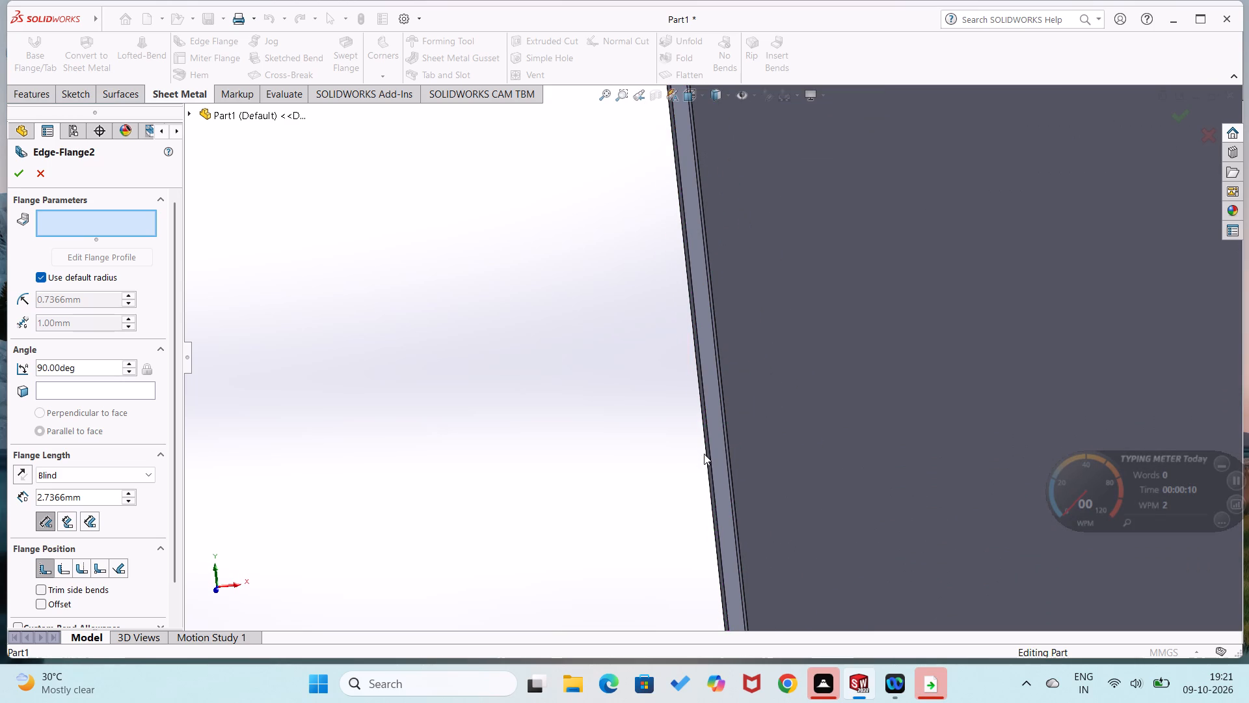
left_click(706, 454)
left_click(595, 455)
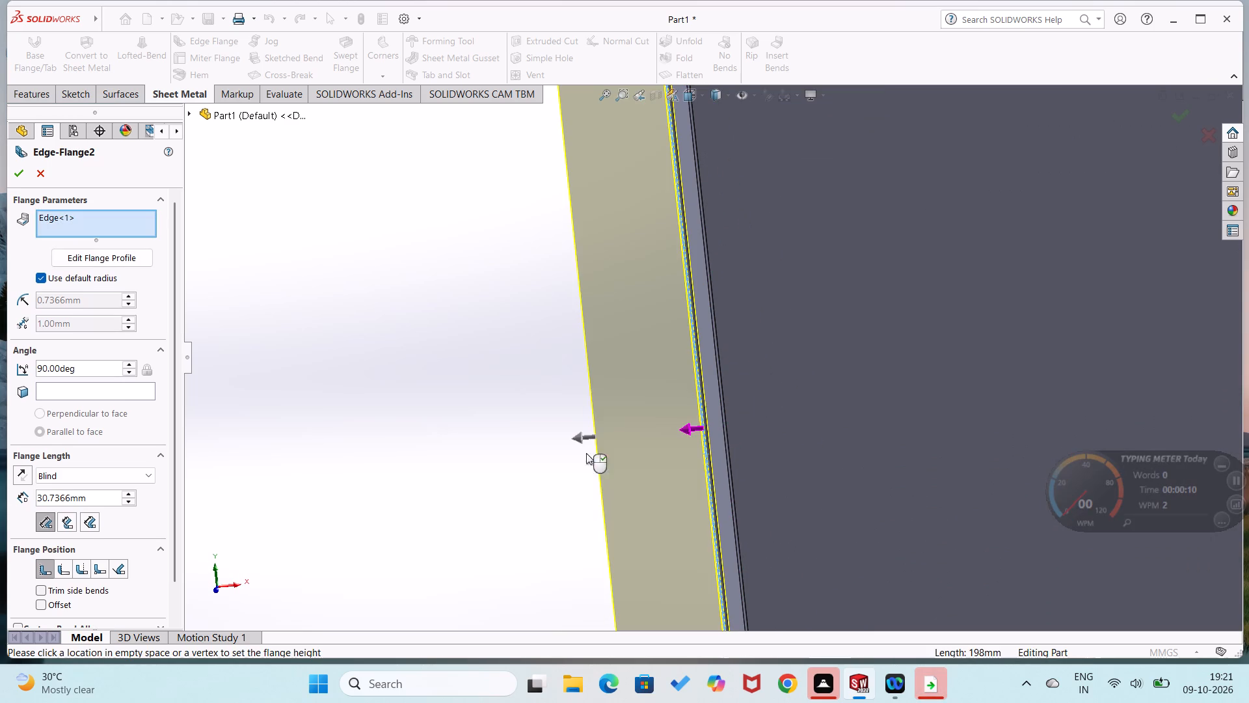
left_click_drag(110, 502, 23, 495)
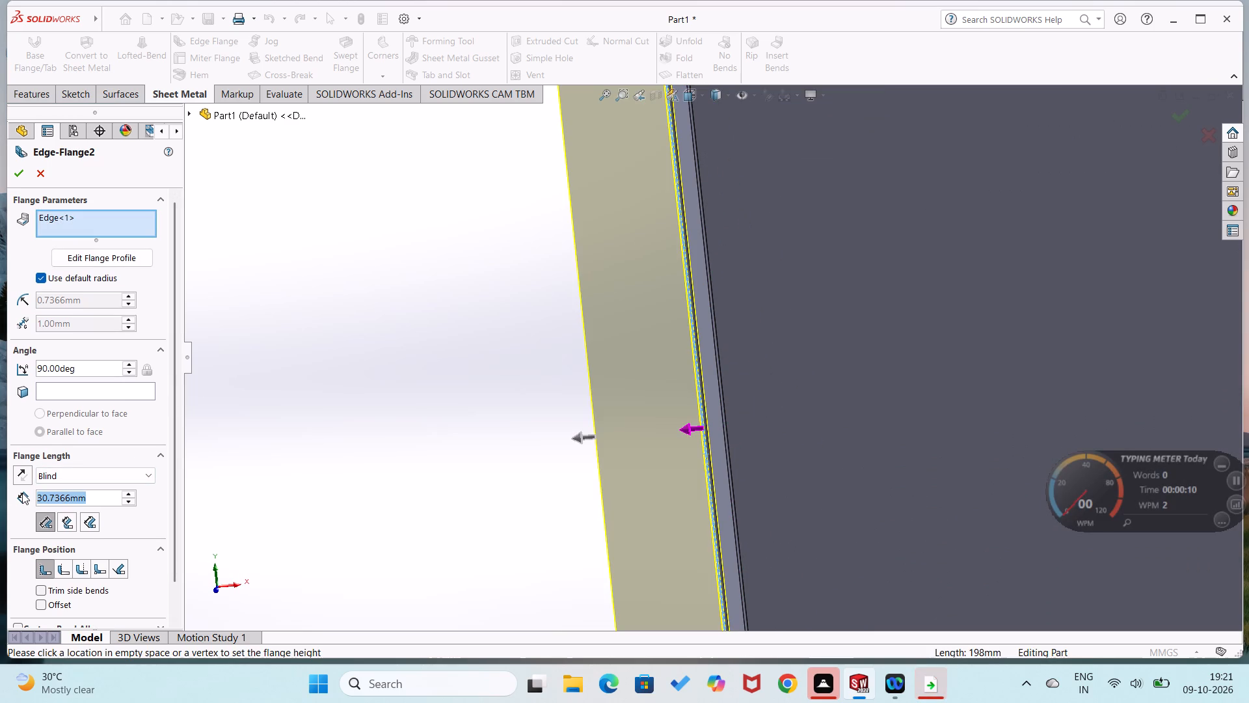
type("50")
key("Return")
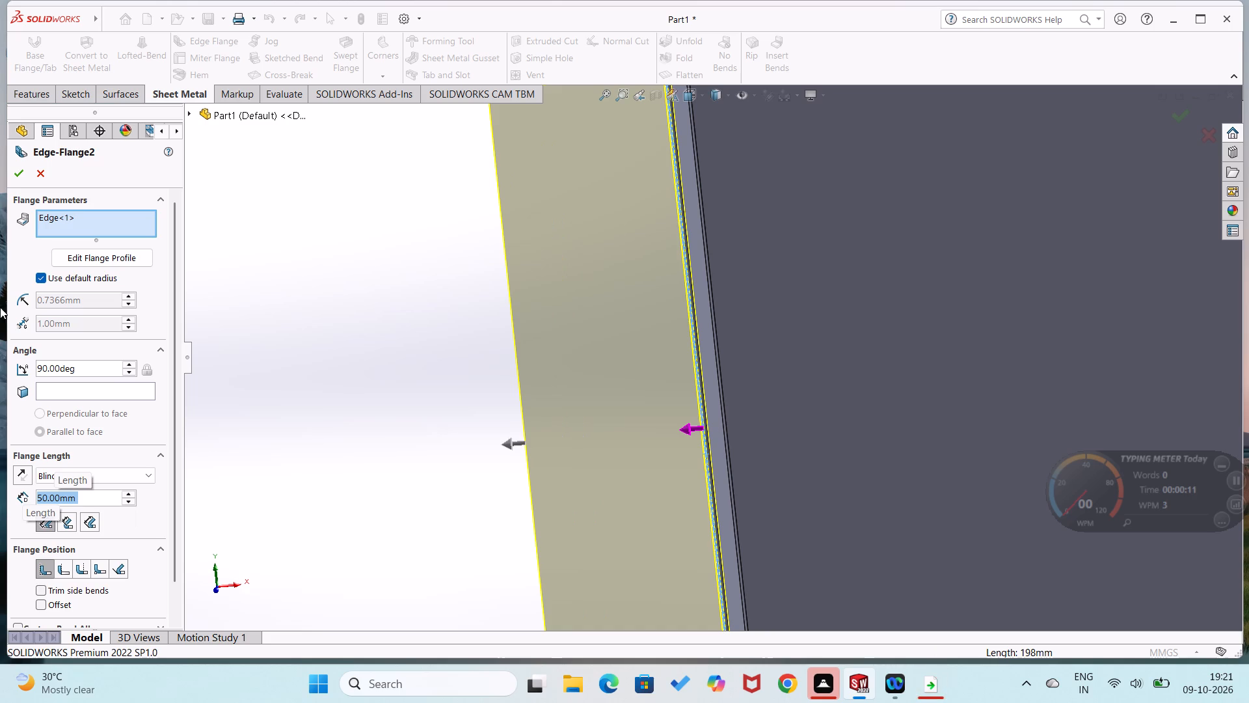
left_click(12, 168)
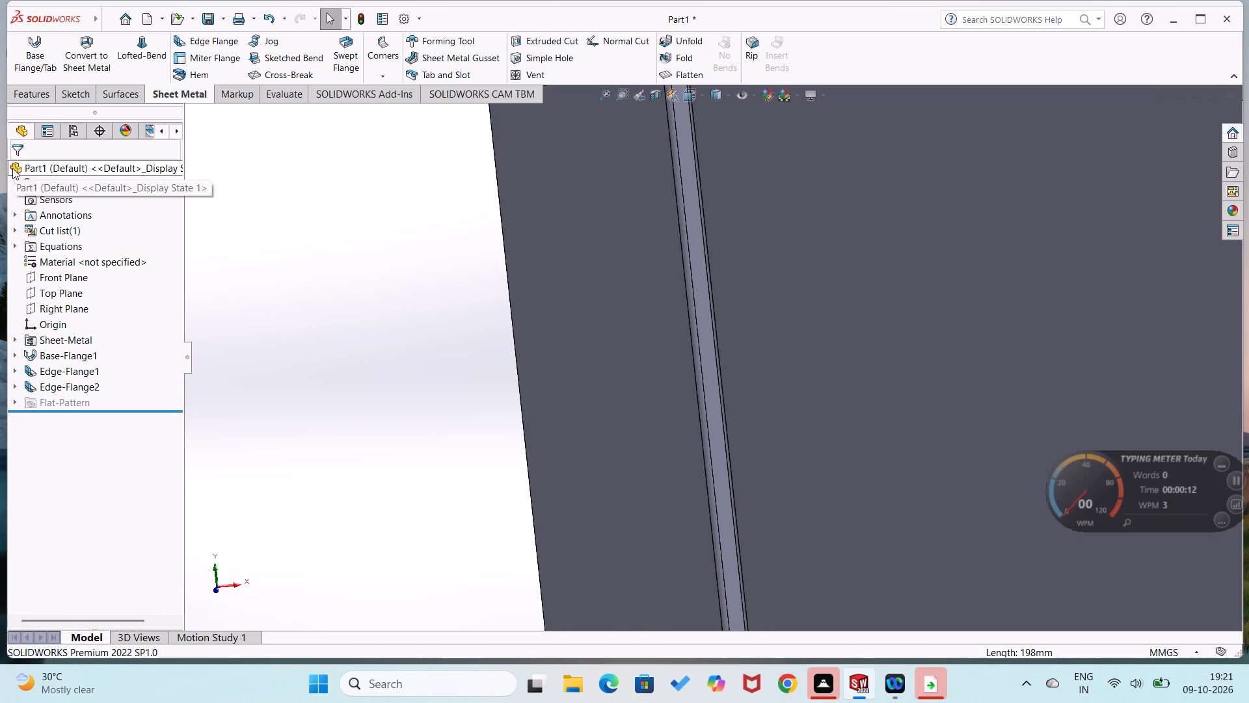
Create a 50 mm Edge Flange at 90 degrees along the base plate's right vertical edge, bent toward the front.
scroll(12, 168, "up", 4)
scroll(70, 135, "up", 3)
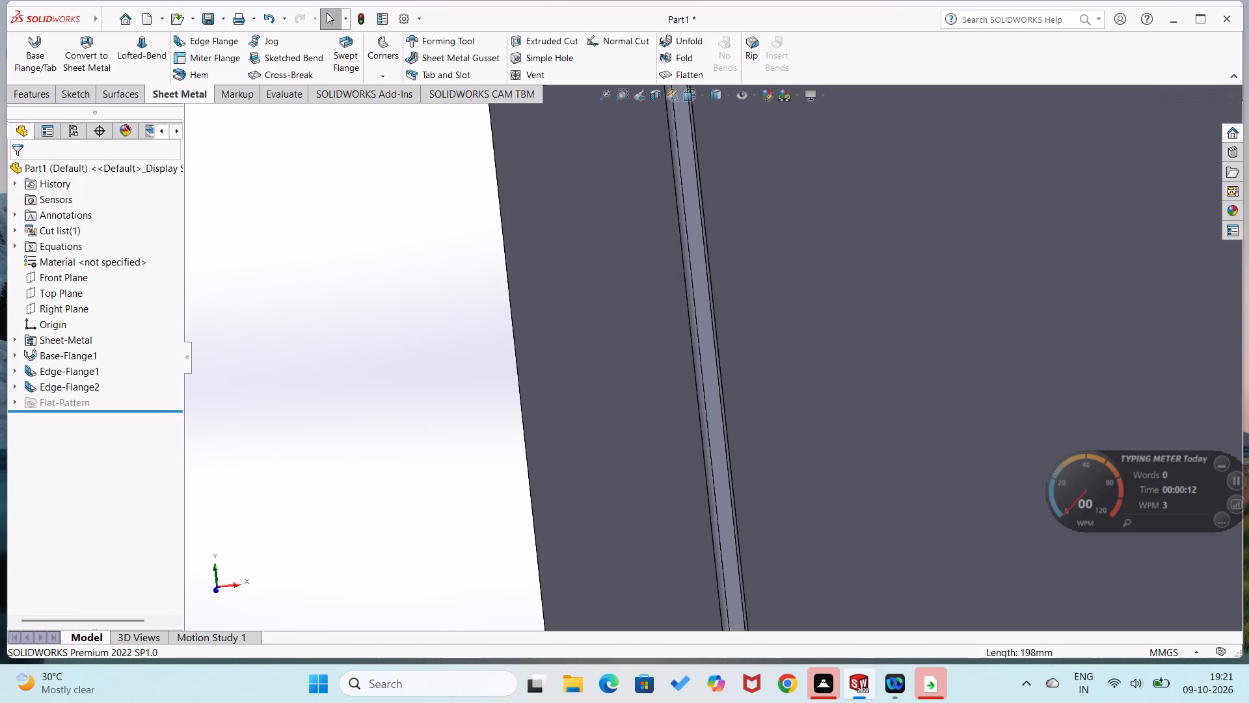
scroll(150, 157, "up", 2)
scroll(442, 338, "up", 3)
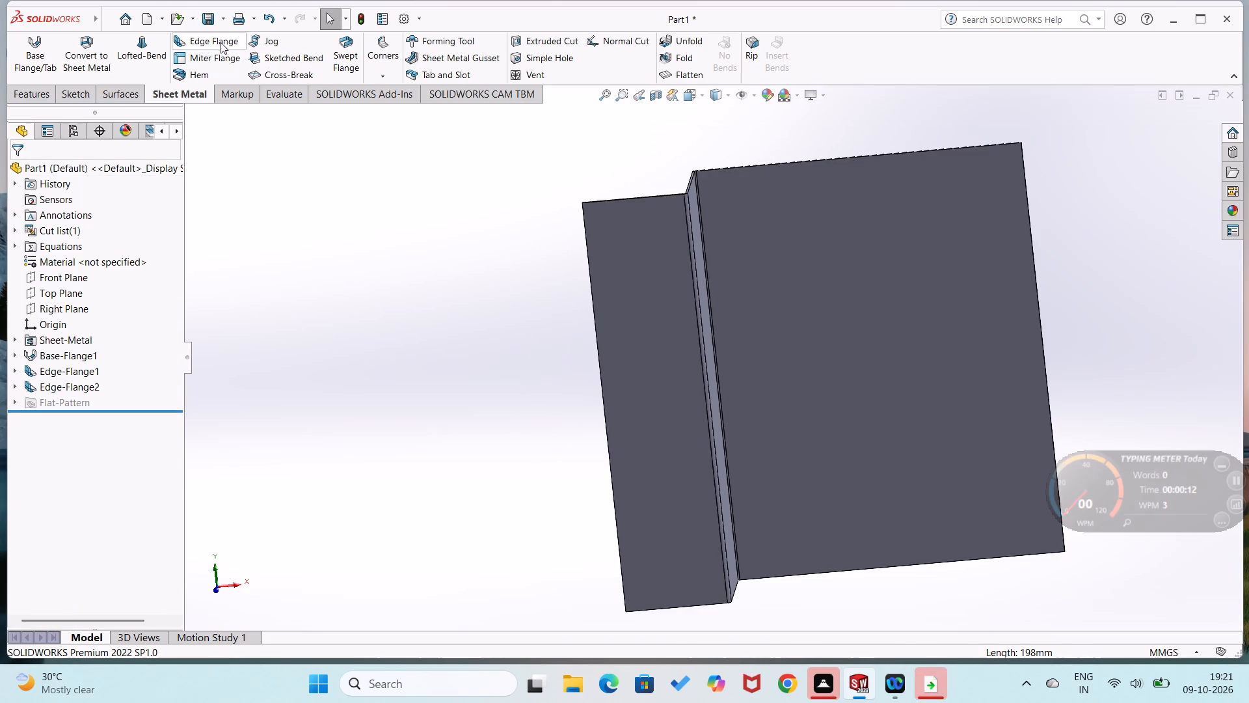
left_click(220, 40)
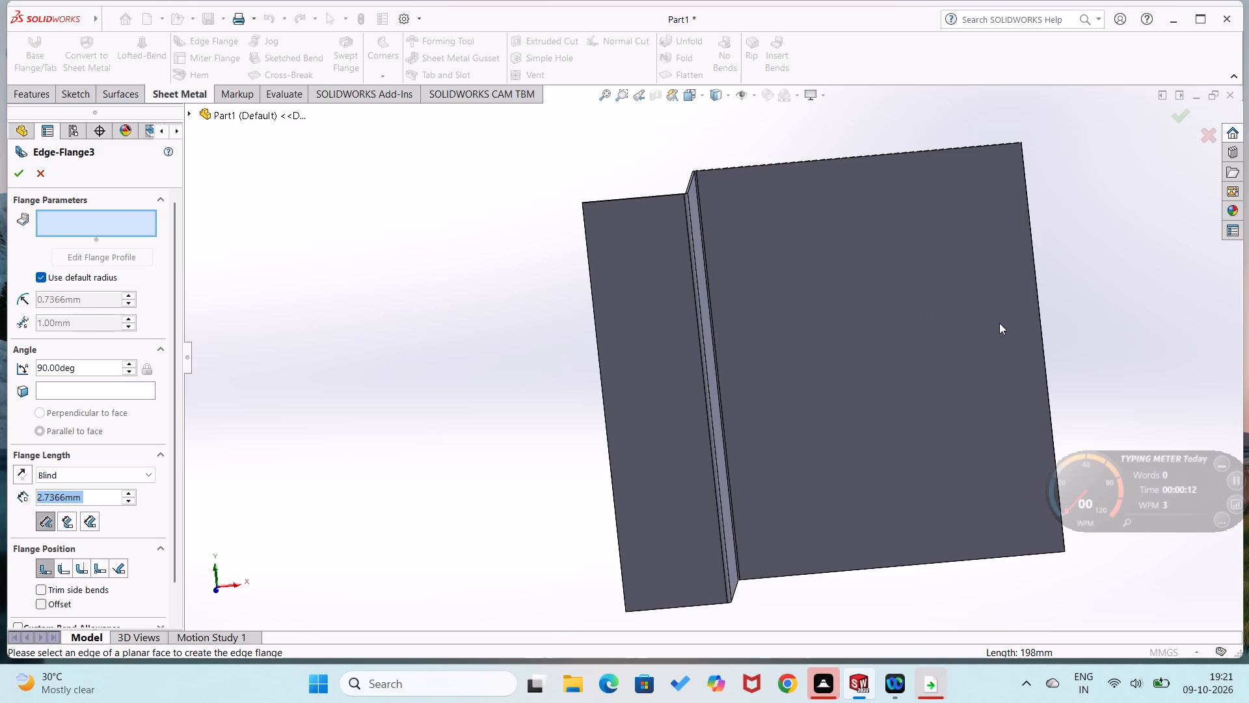
middle_click_drag(1084, 335, 1032, 362)
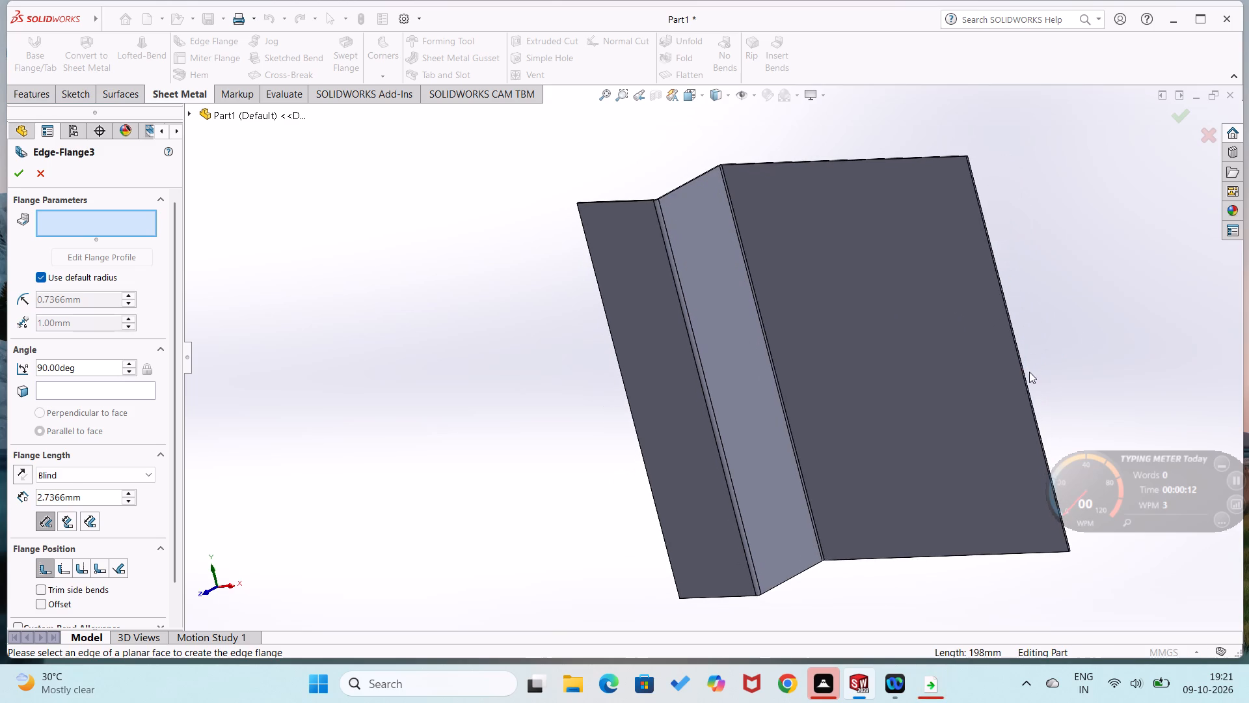
scroll(1029, 372, "down", 4)
left_click(945, 426)
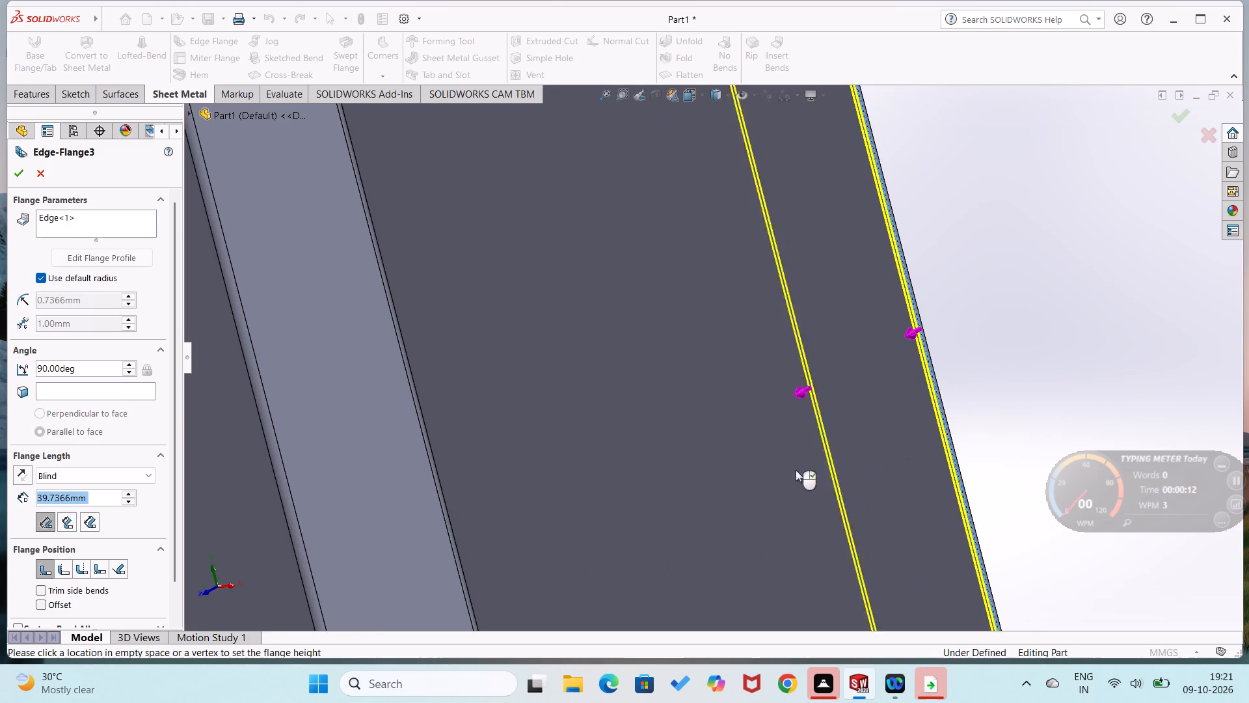
left_click(780, 481)
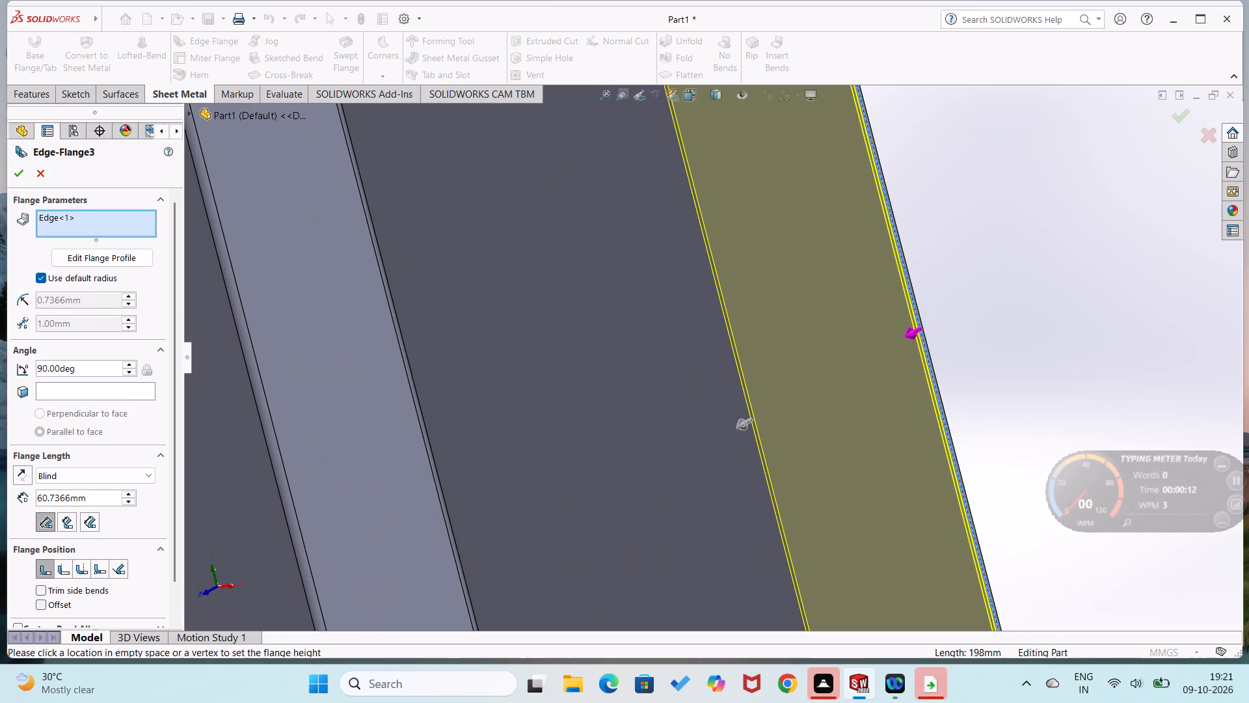
left_click_drag(101, 496, 18, 489)
type("50")
key("Return")
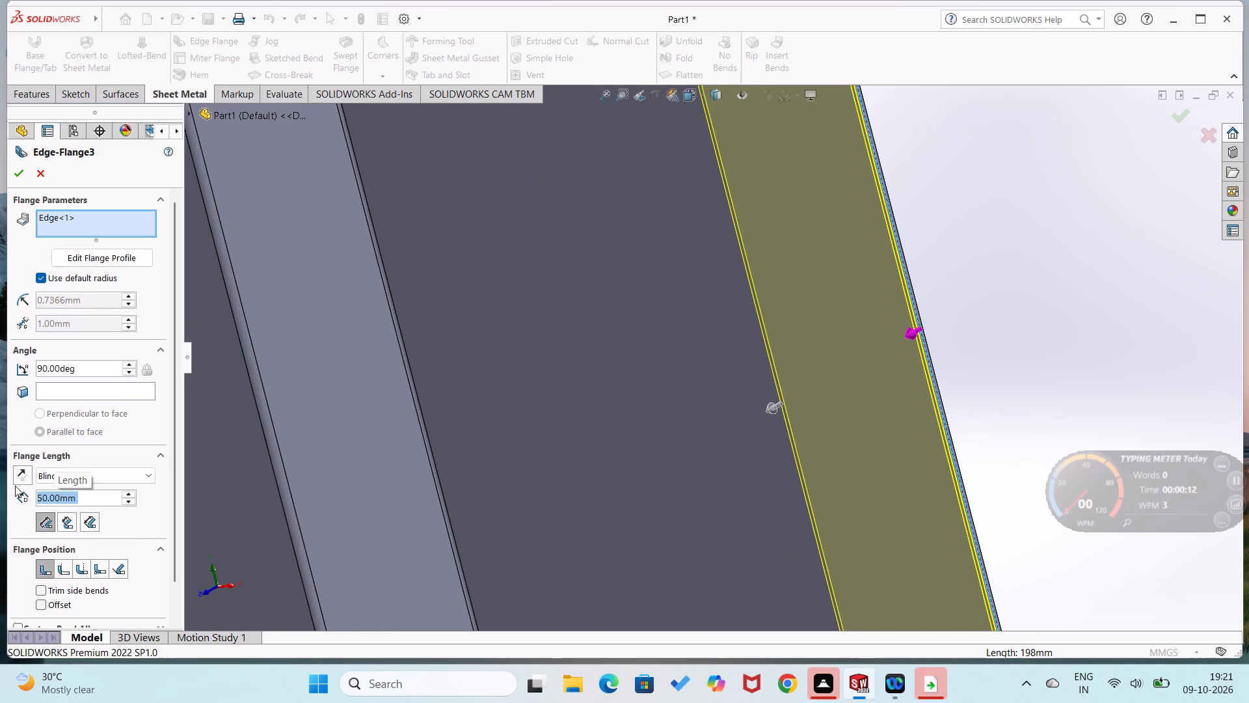
scroll(255, 396, "up", 4)
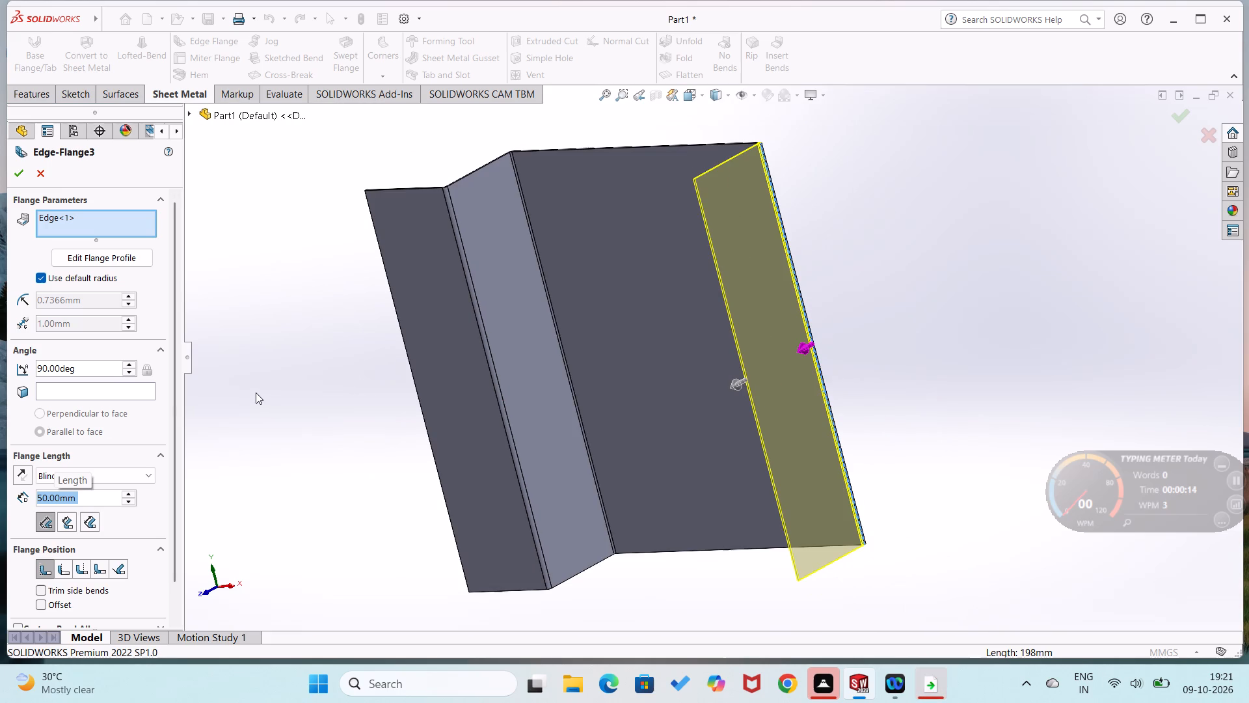
left_click(19, 169)
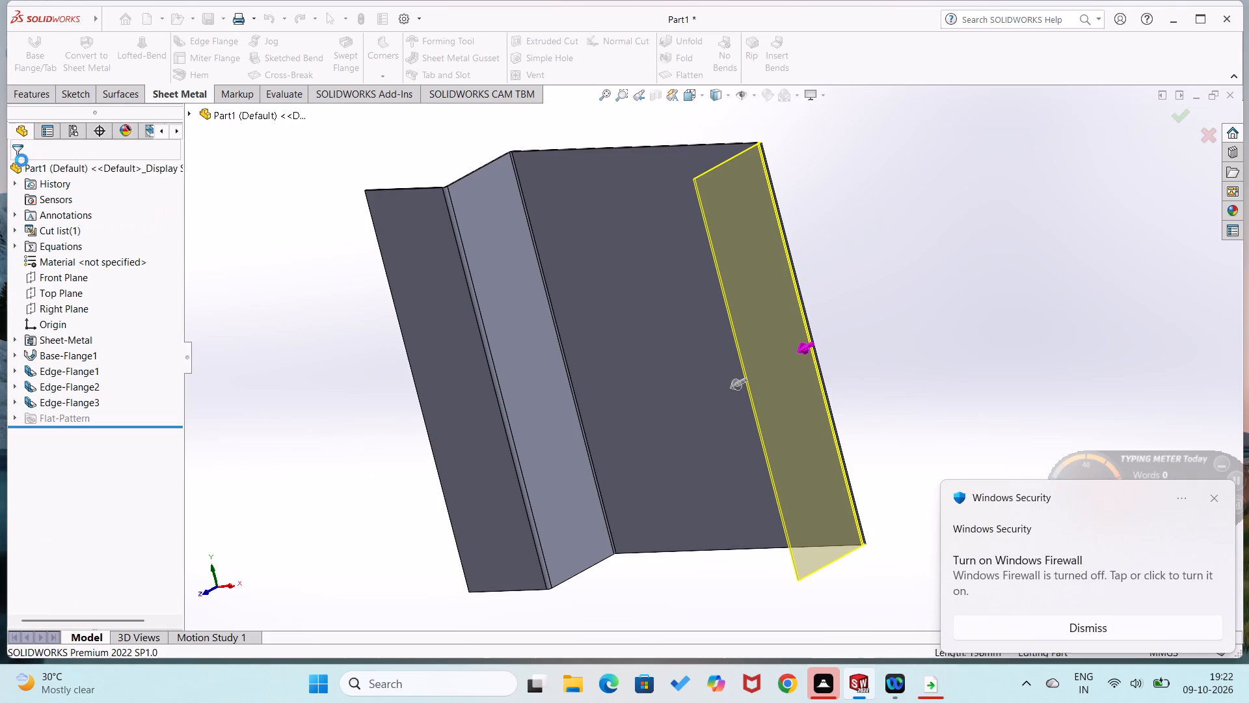
Add a 40 mm Edge Flange at 90 degrees on the right-side flange's free edge, extending outward away from the base plate.
left_click(208, 37)
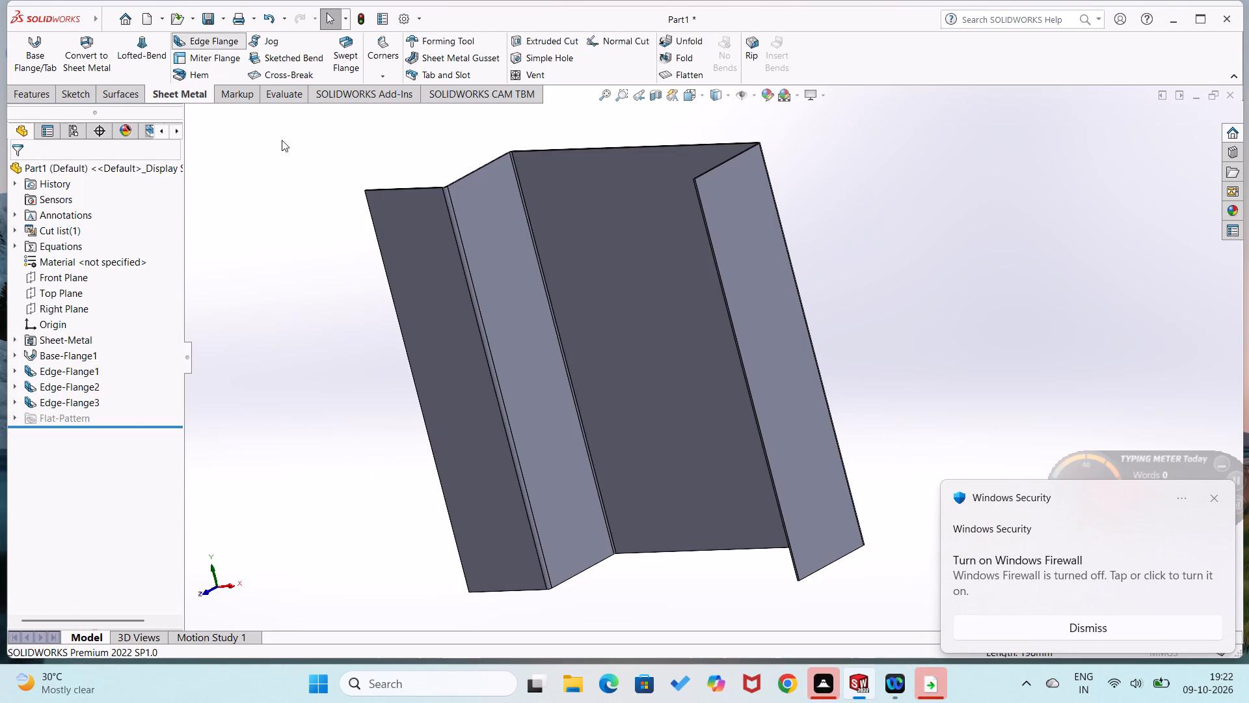
scroll(762, 396, "down", 4)
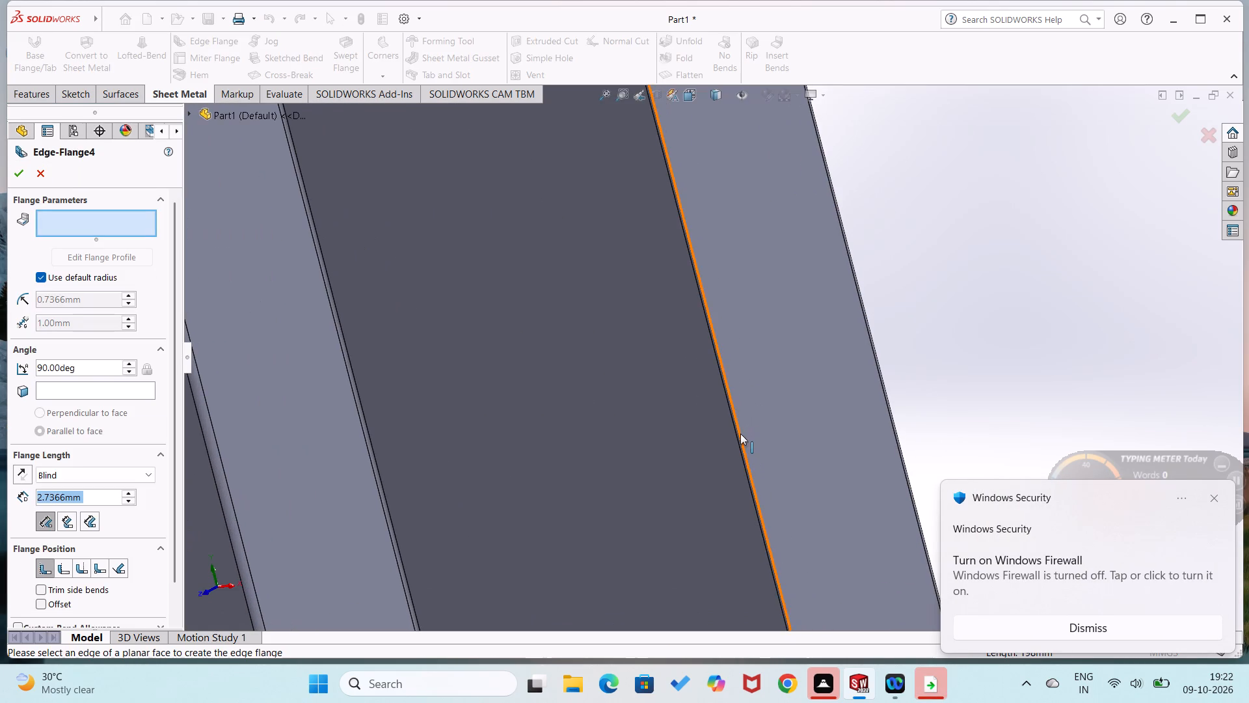
left_click(740, 434)
left_click(881, 421)
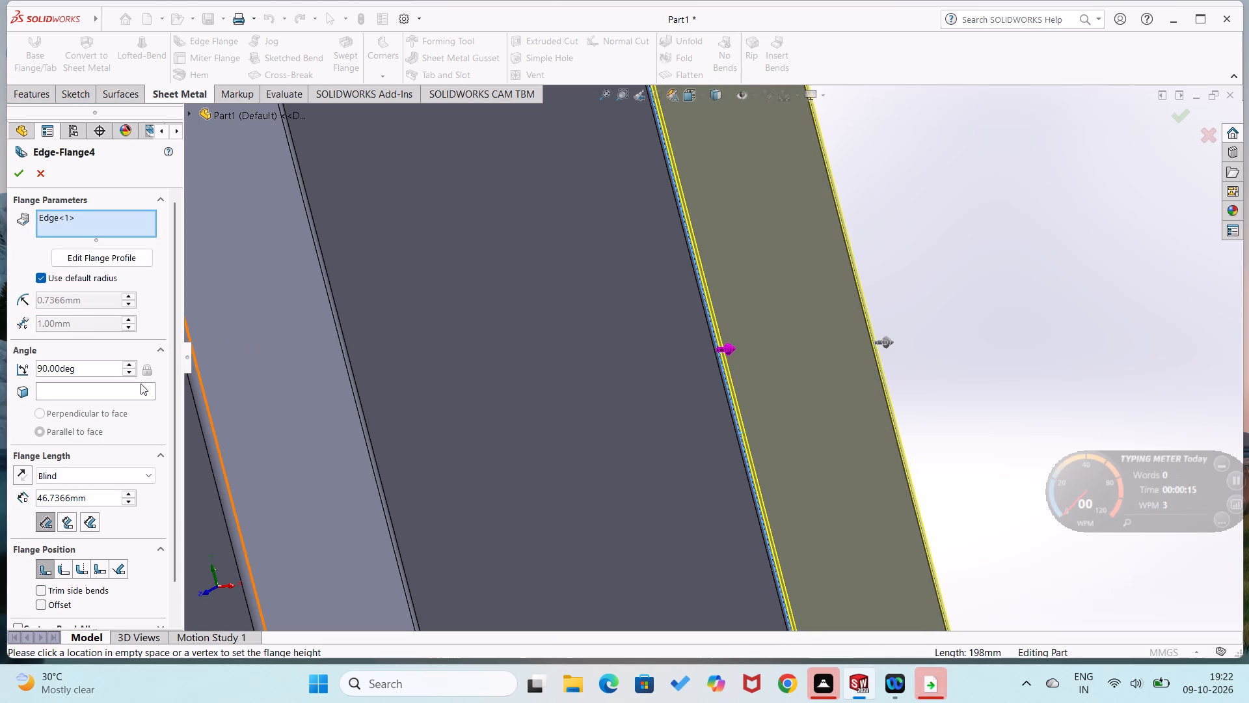
left_click_drag(105, 503, 16, 497)
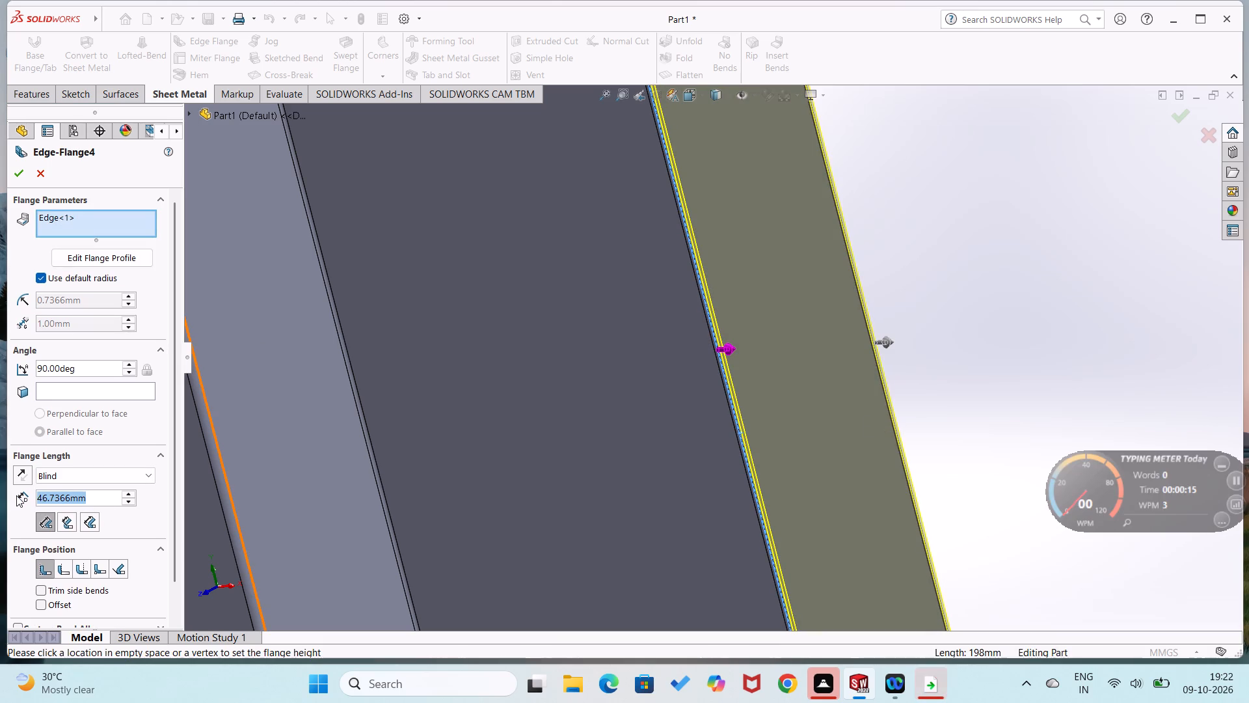
type("30")
key("Return")
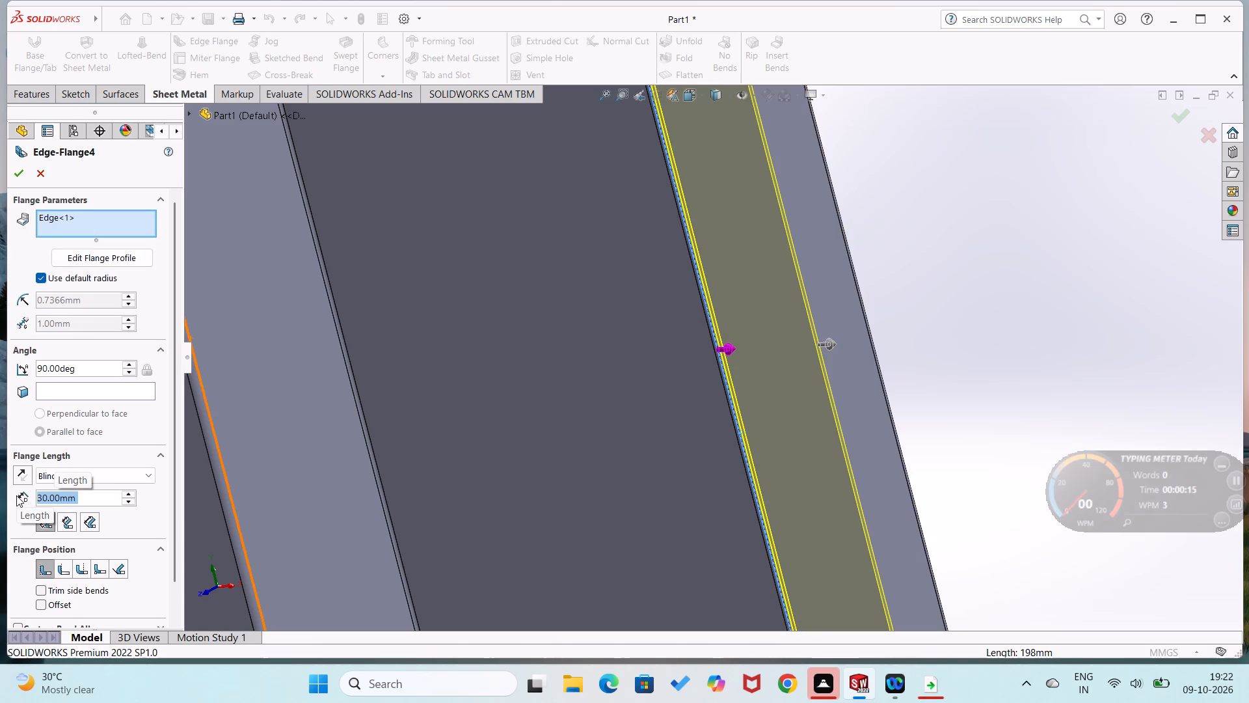
scroll(16, 495, "up", 3)
scroll(319, 445, "up", 4)
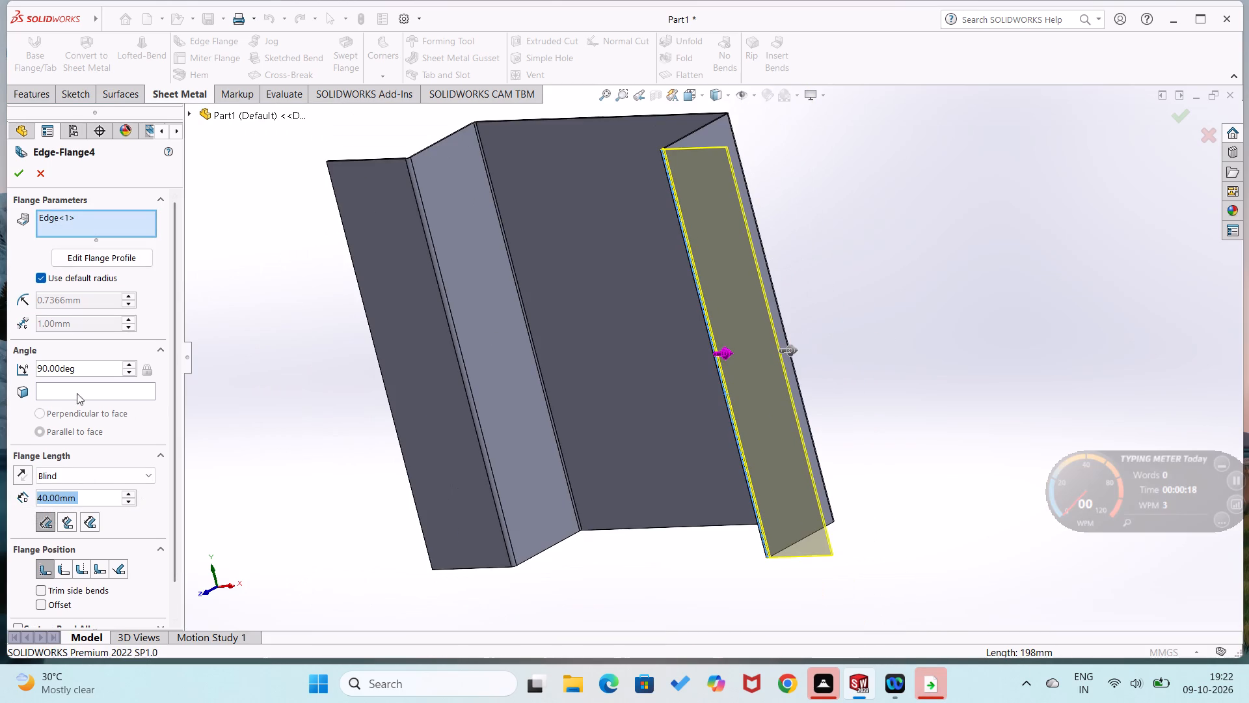
scroll(135, 437, "down", 1)
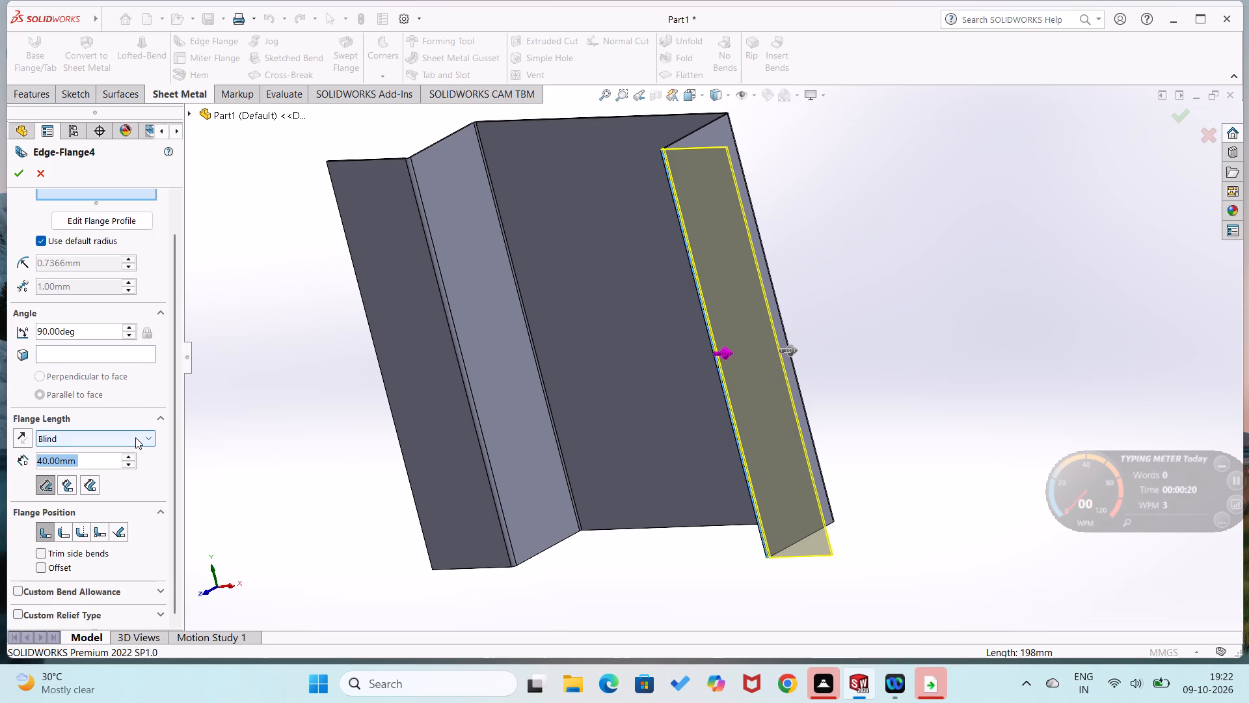
middle_click_drag(202, 476, 258, 432)
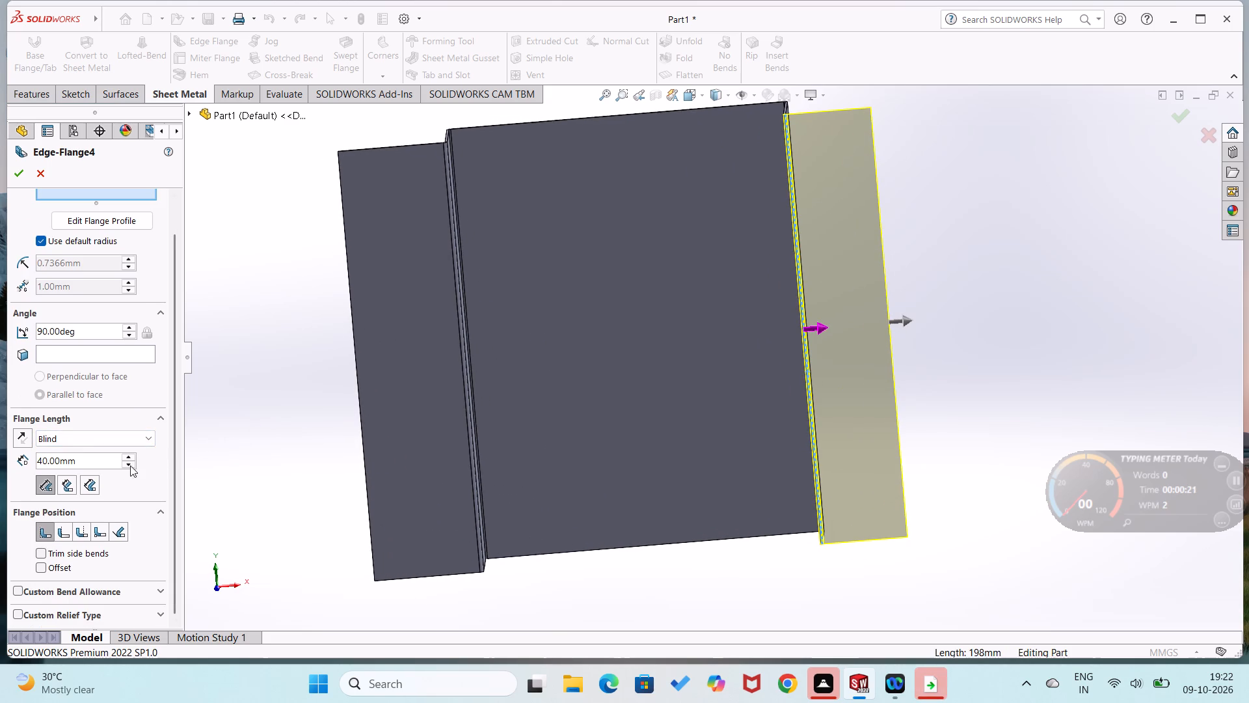
left_click(23, 167)
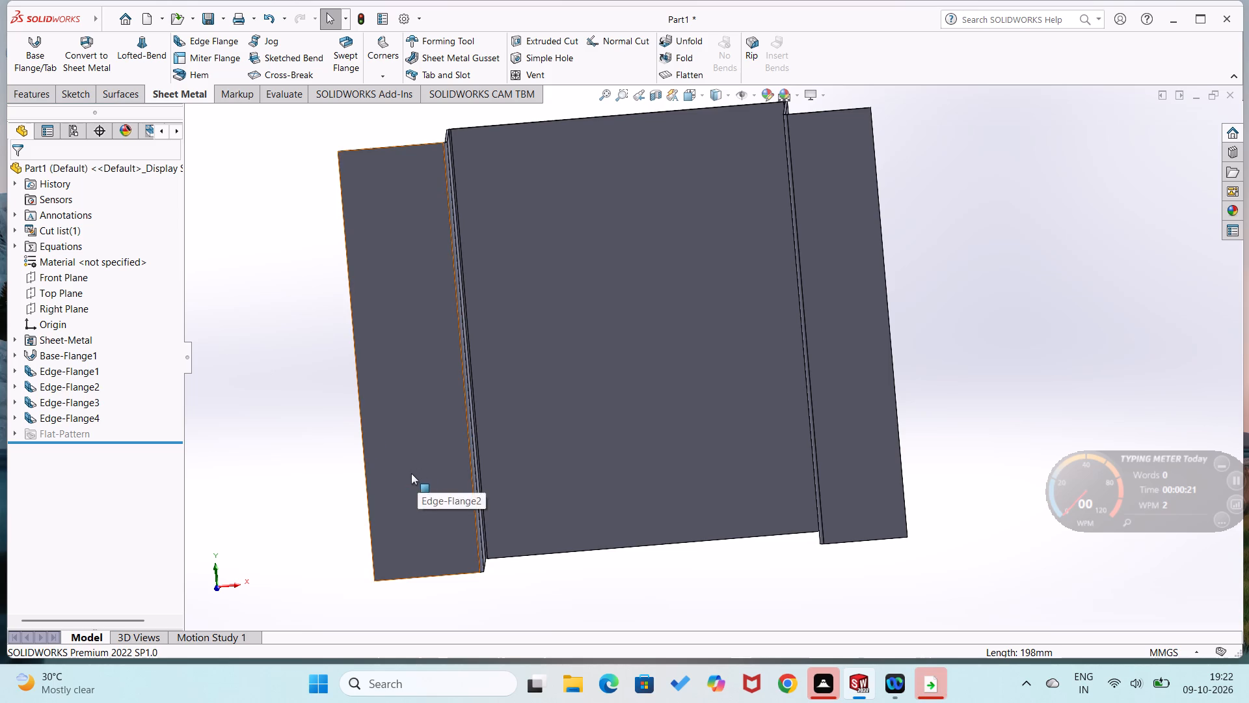
Edit the left outward flange, Edge-Flange2, and set its flange length to 40 mm.
right_click(80, 387)
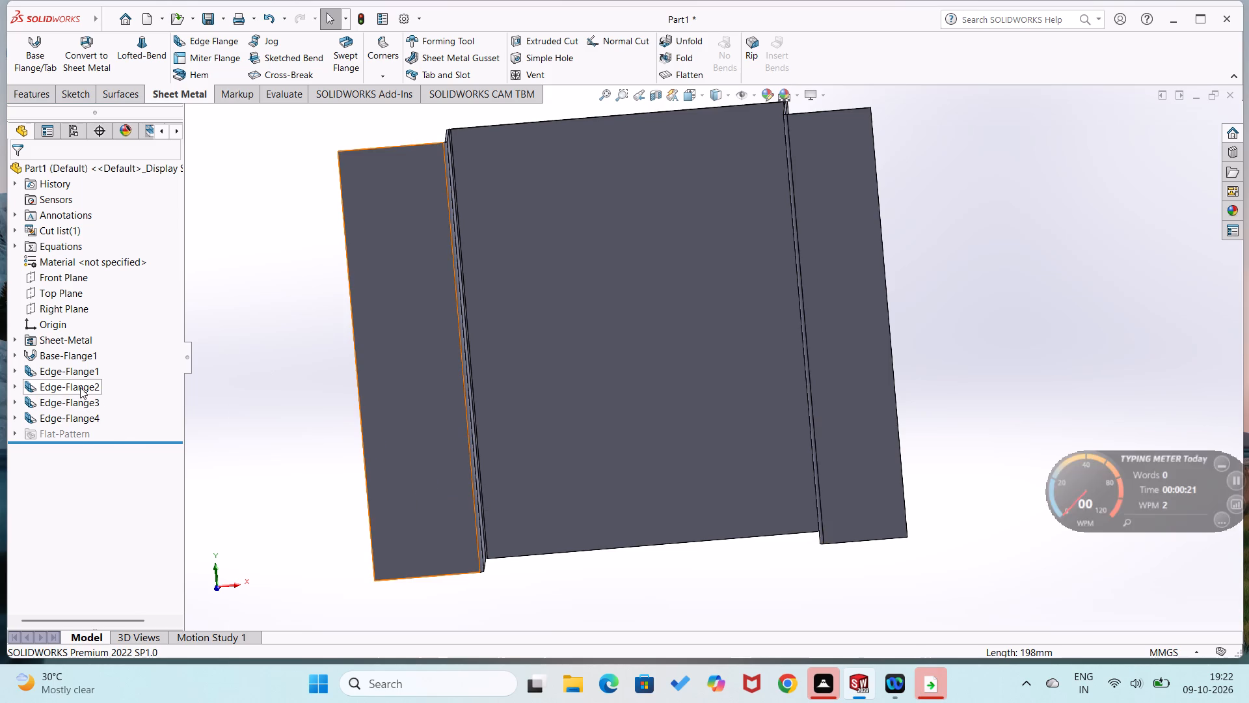
left_click(98, 354)
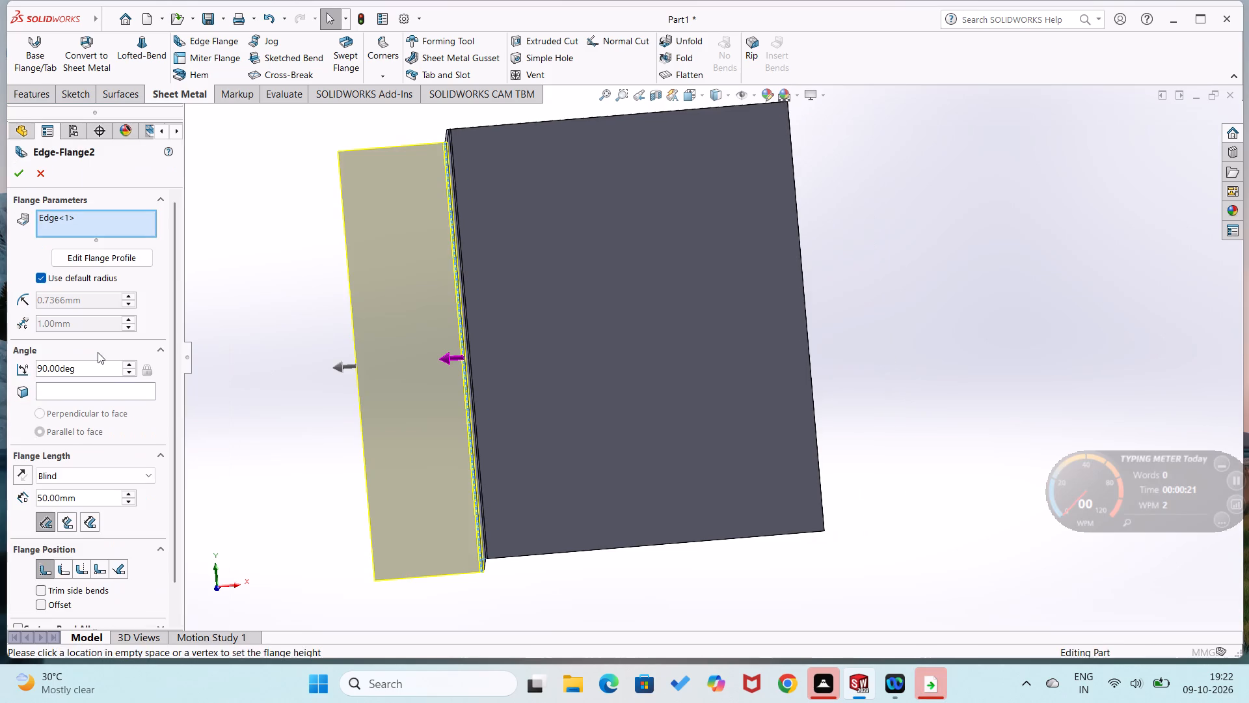
left_click_drag(81, 504, 0, 492)
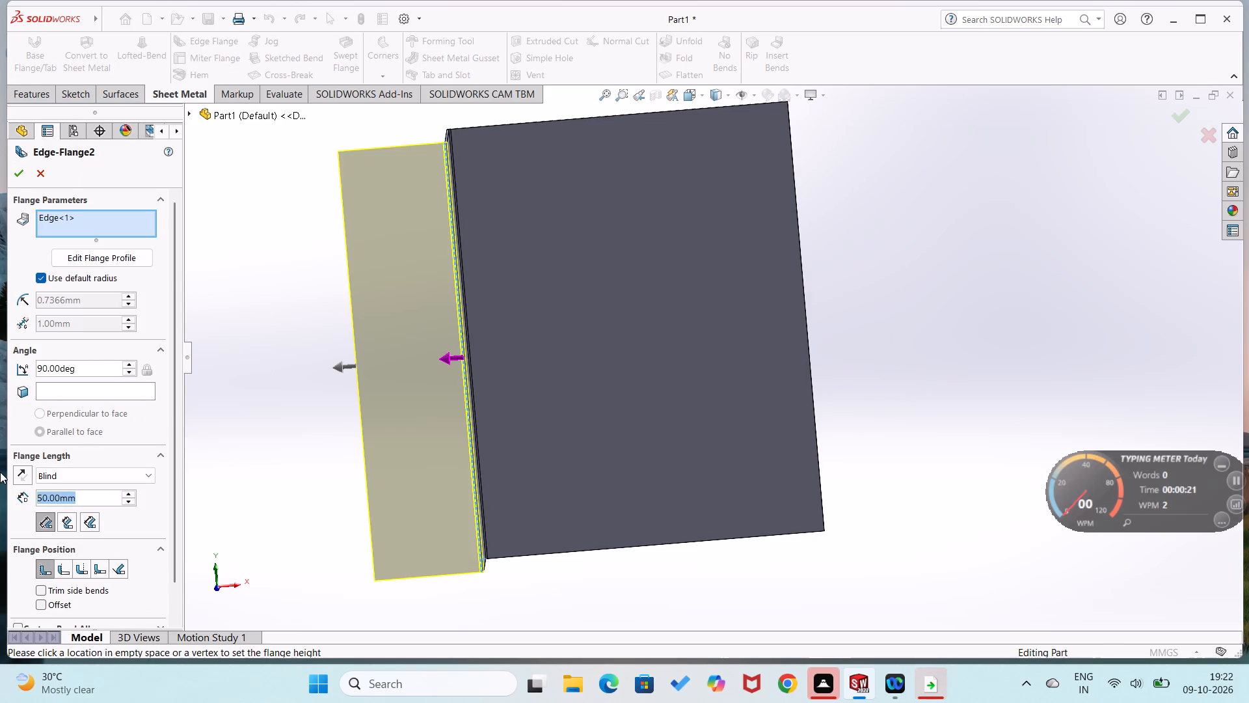
type("40")
key("Return")
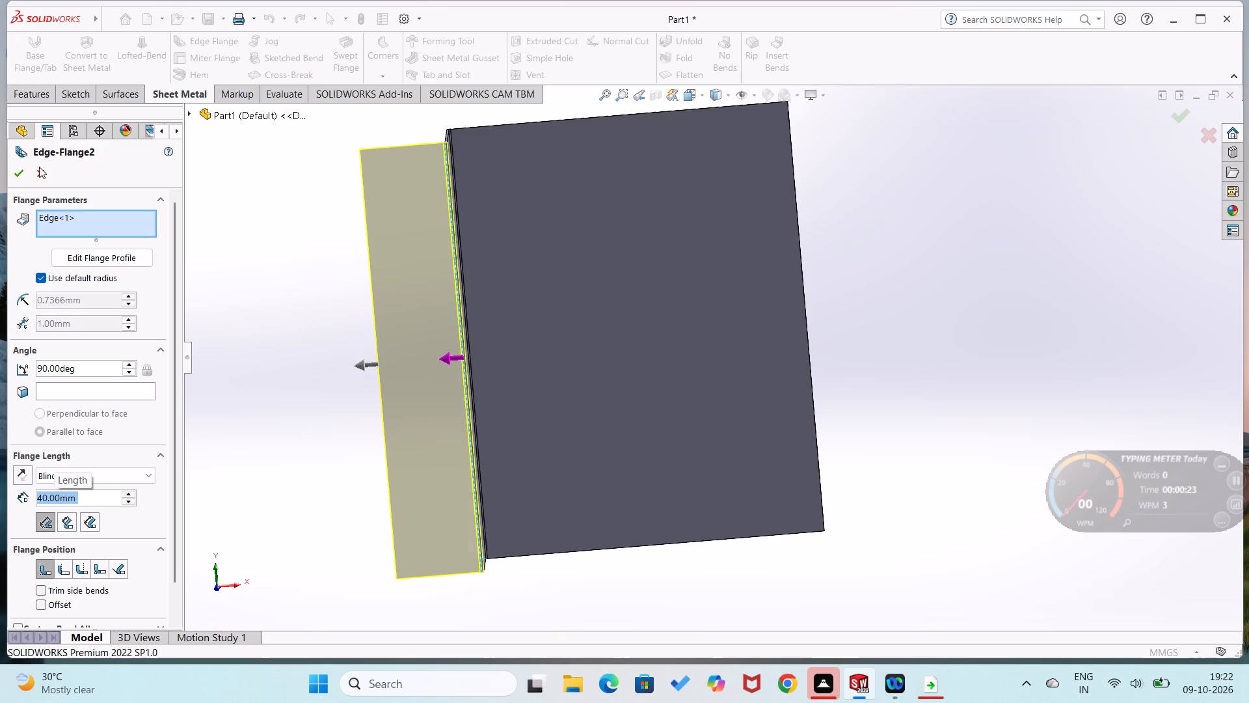
left_click(19, 165)
left_click(279, 350)
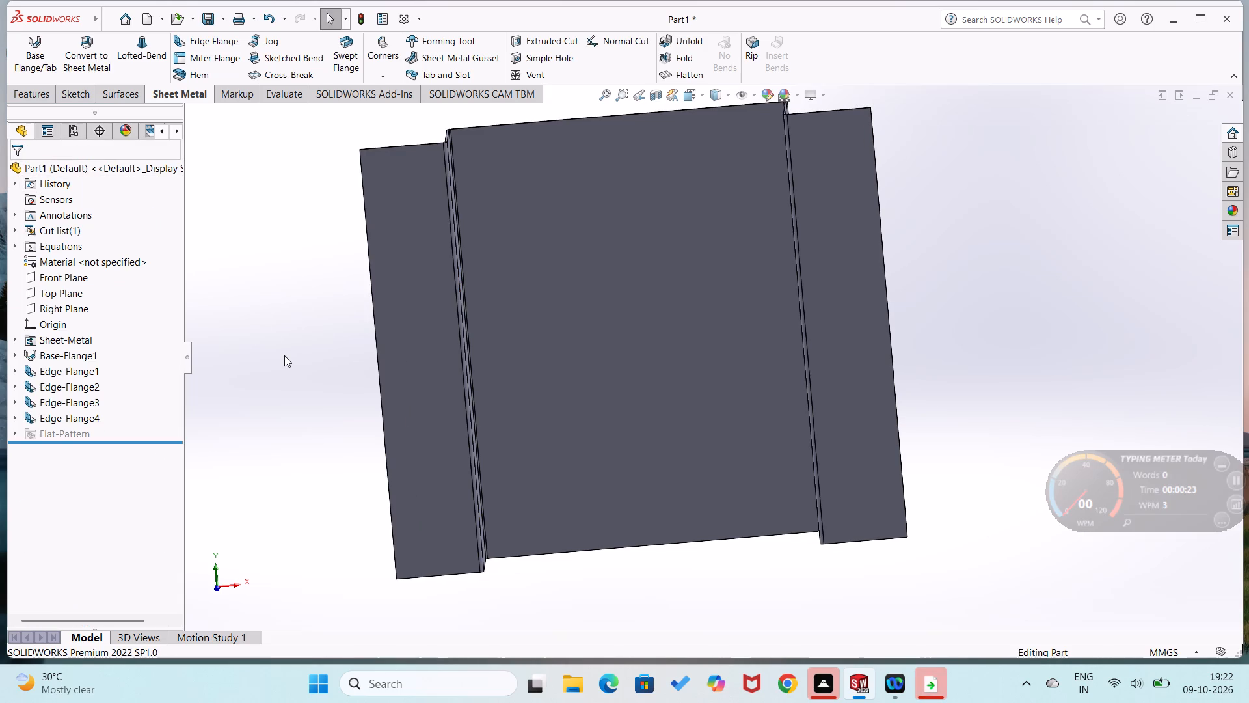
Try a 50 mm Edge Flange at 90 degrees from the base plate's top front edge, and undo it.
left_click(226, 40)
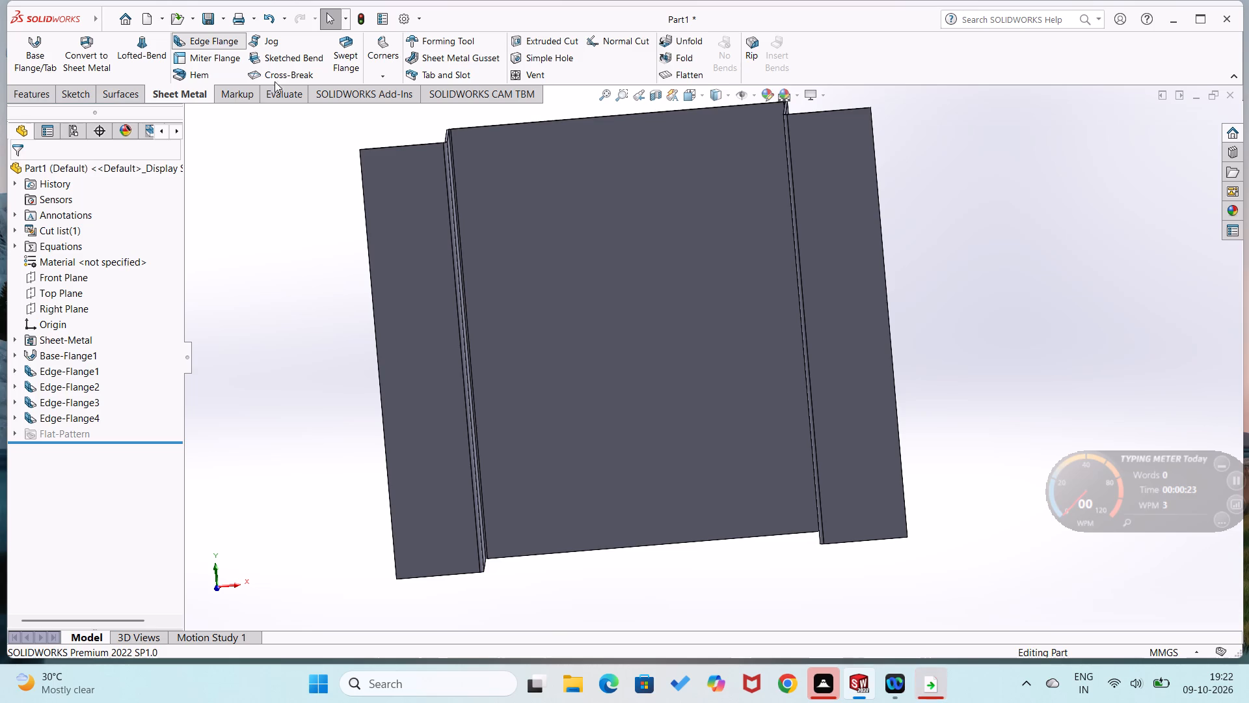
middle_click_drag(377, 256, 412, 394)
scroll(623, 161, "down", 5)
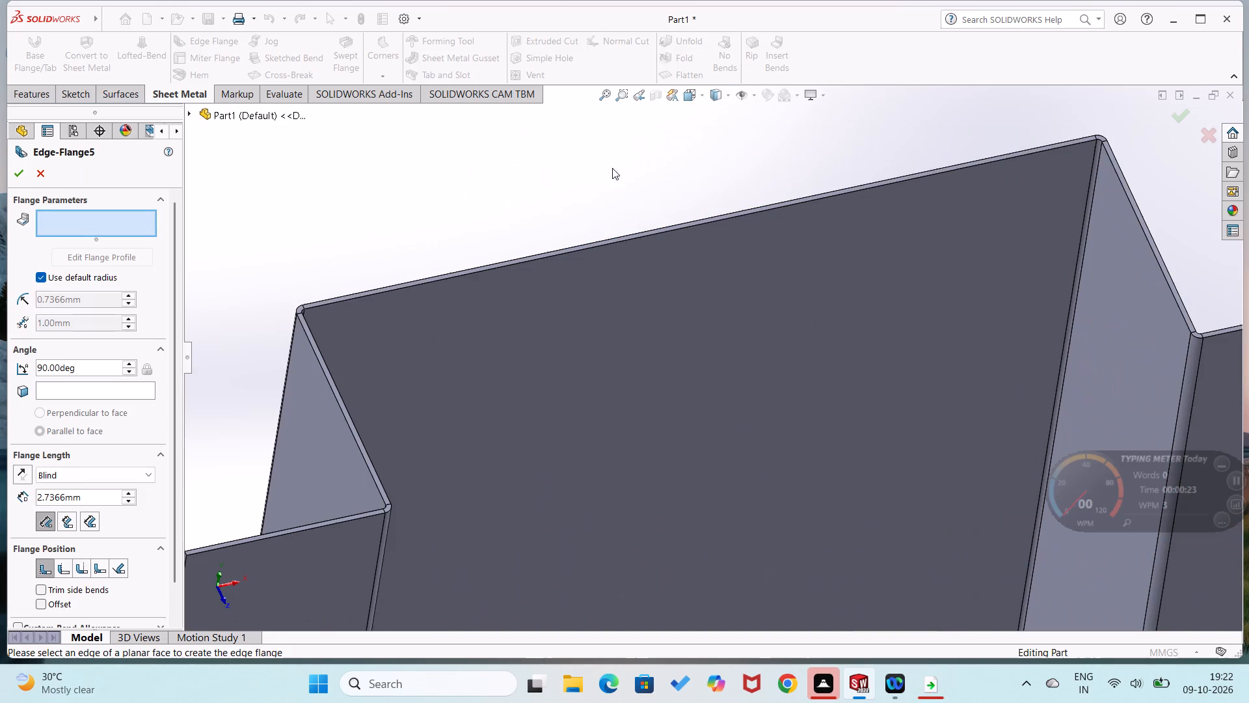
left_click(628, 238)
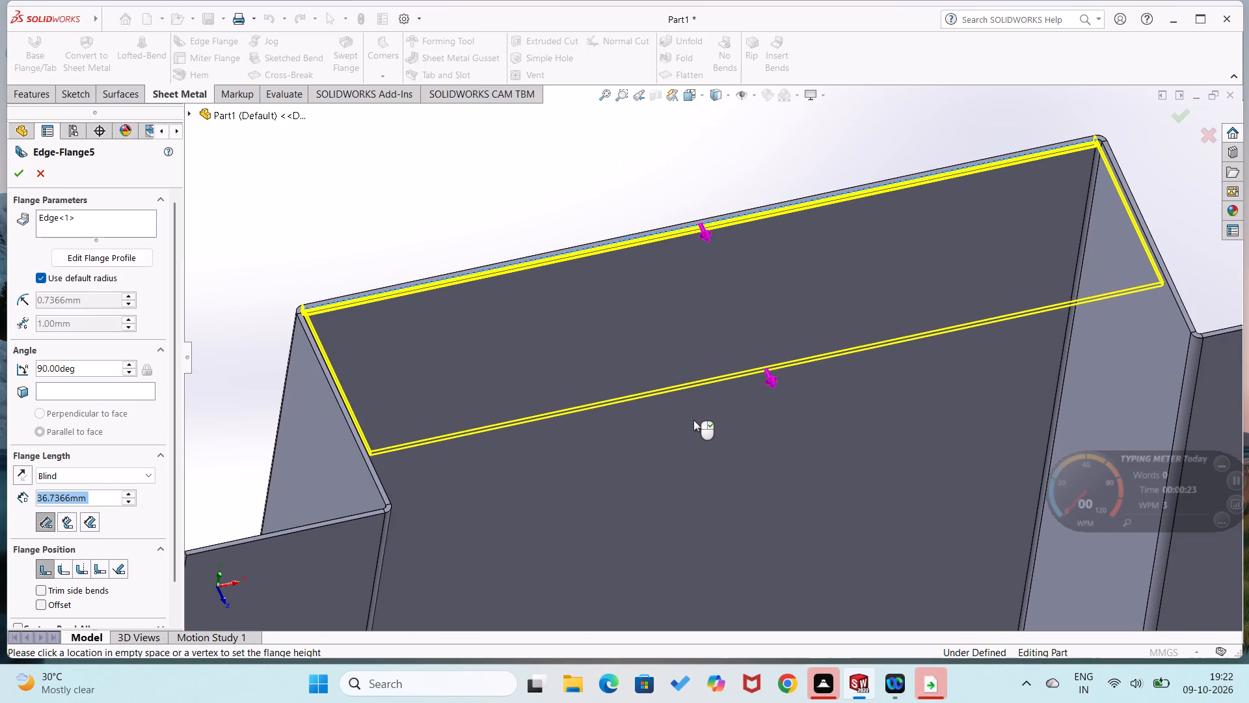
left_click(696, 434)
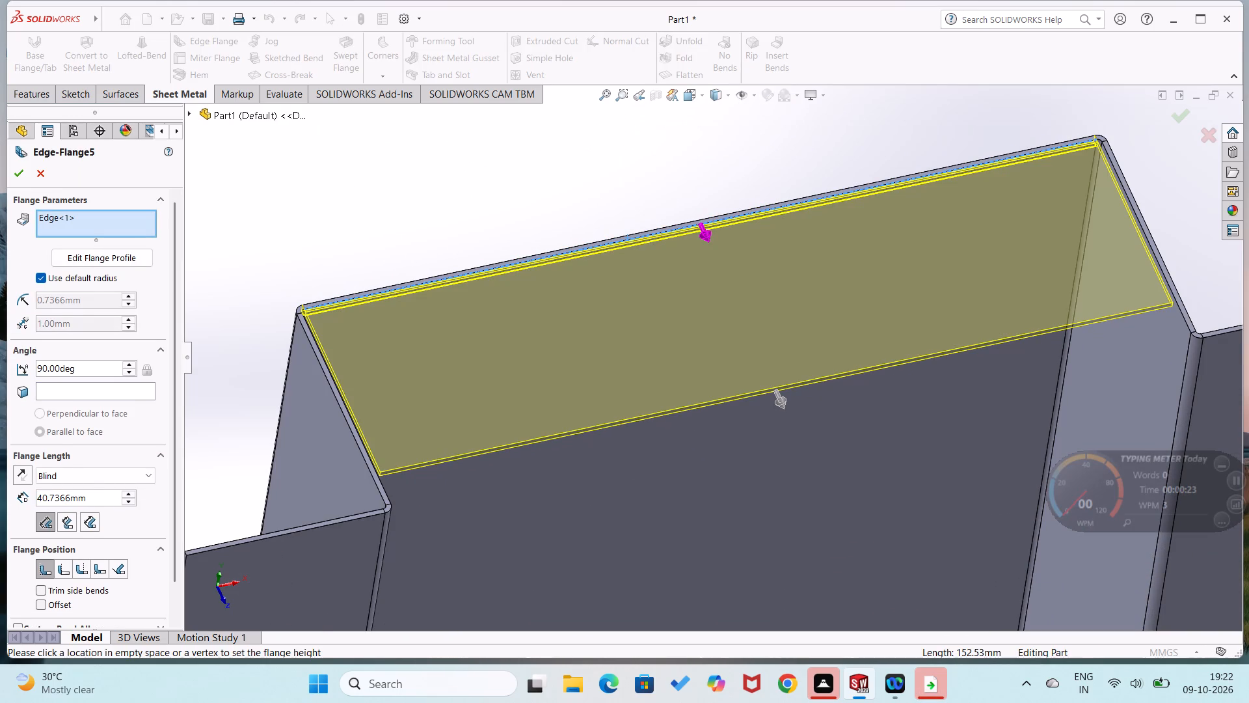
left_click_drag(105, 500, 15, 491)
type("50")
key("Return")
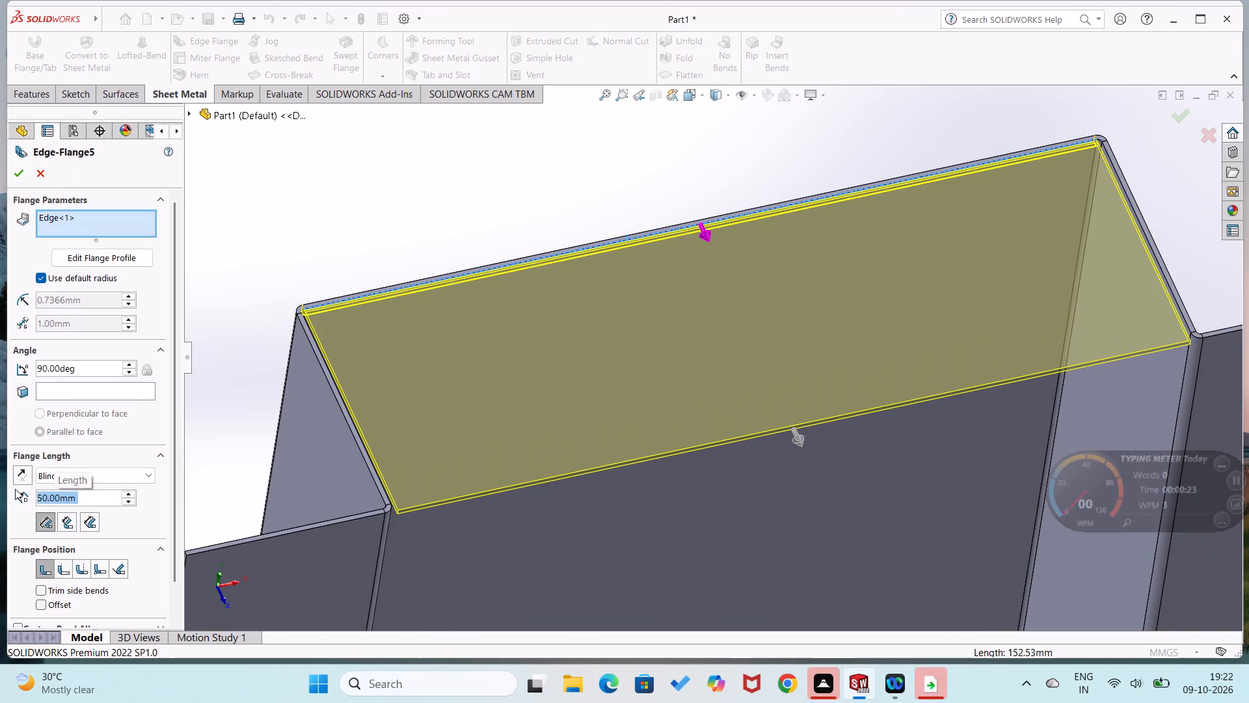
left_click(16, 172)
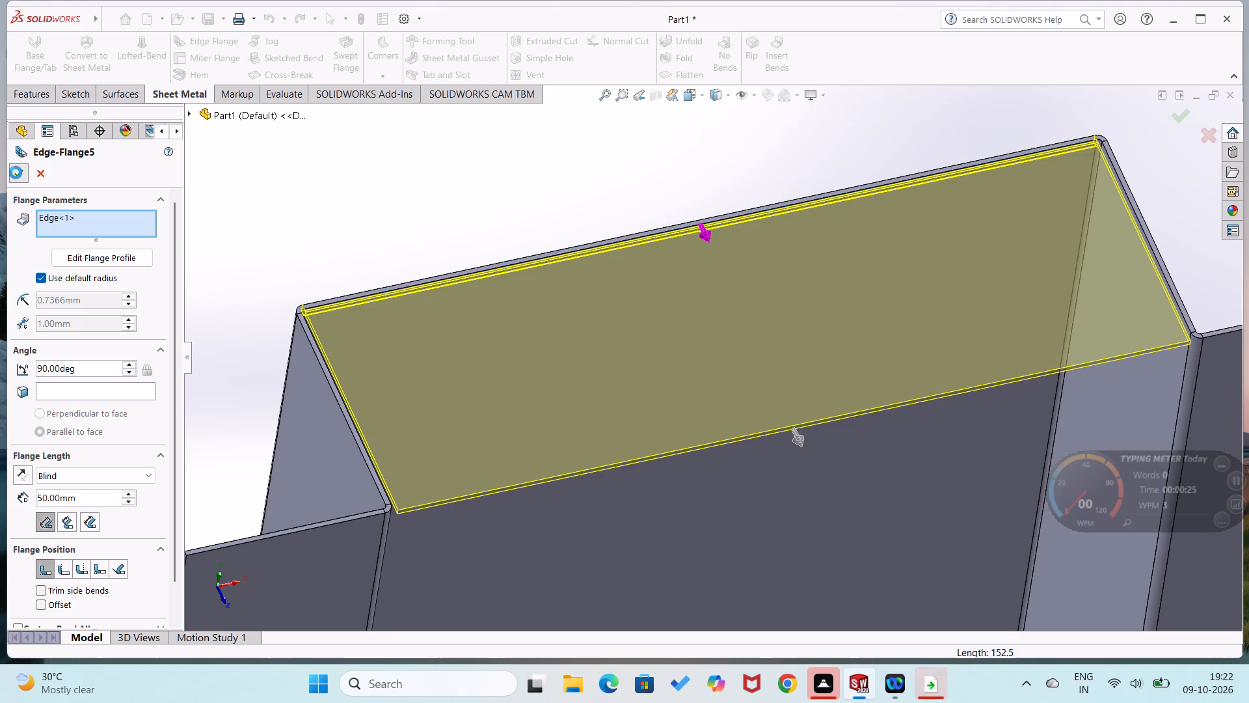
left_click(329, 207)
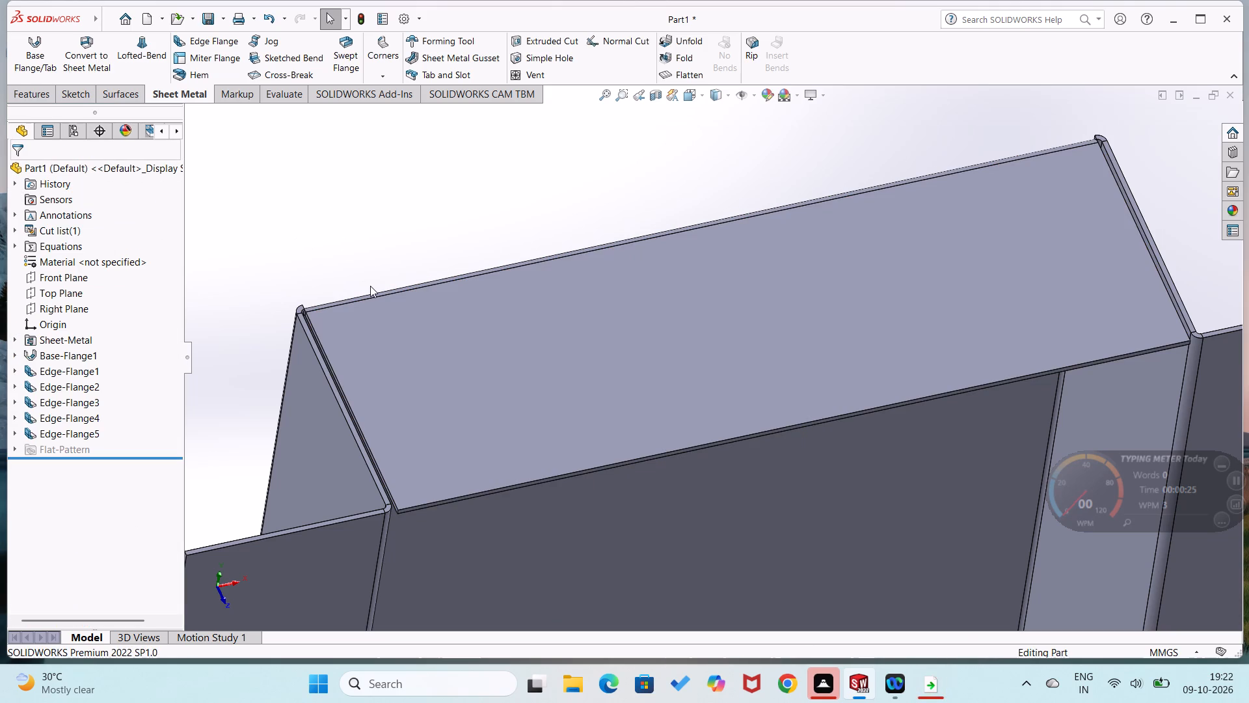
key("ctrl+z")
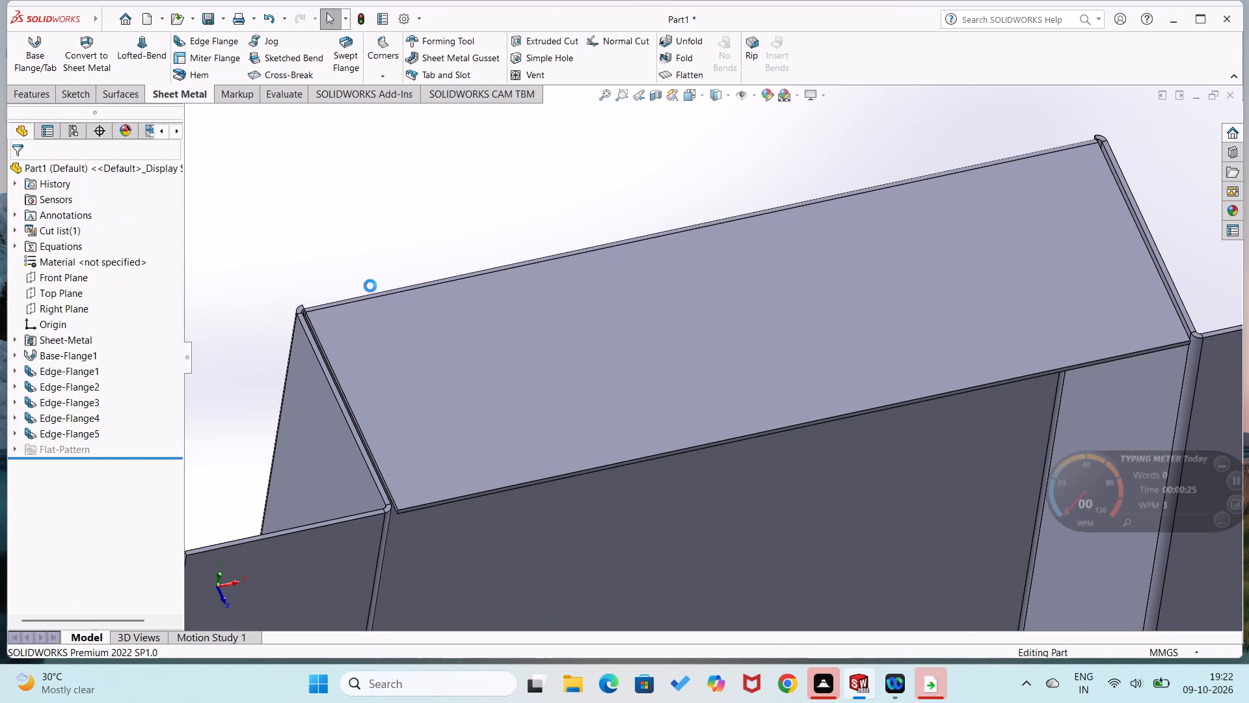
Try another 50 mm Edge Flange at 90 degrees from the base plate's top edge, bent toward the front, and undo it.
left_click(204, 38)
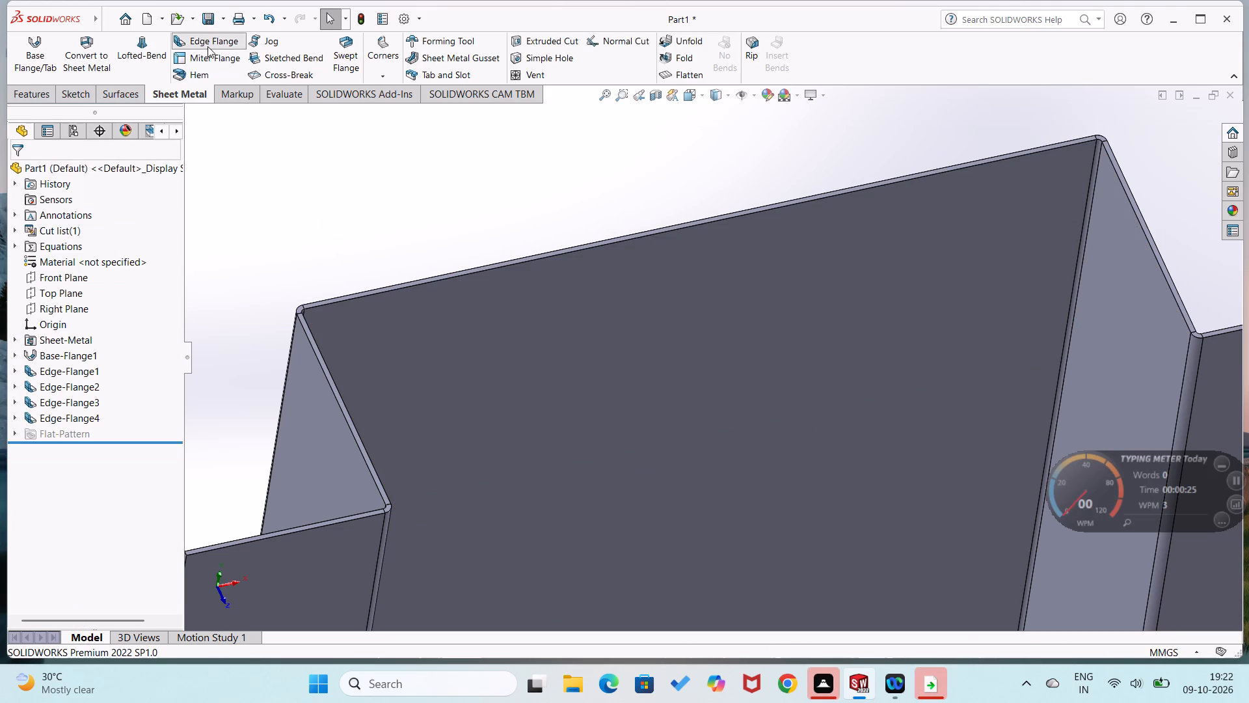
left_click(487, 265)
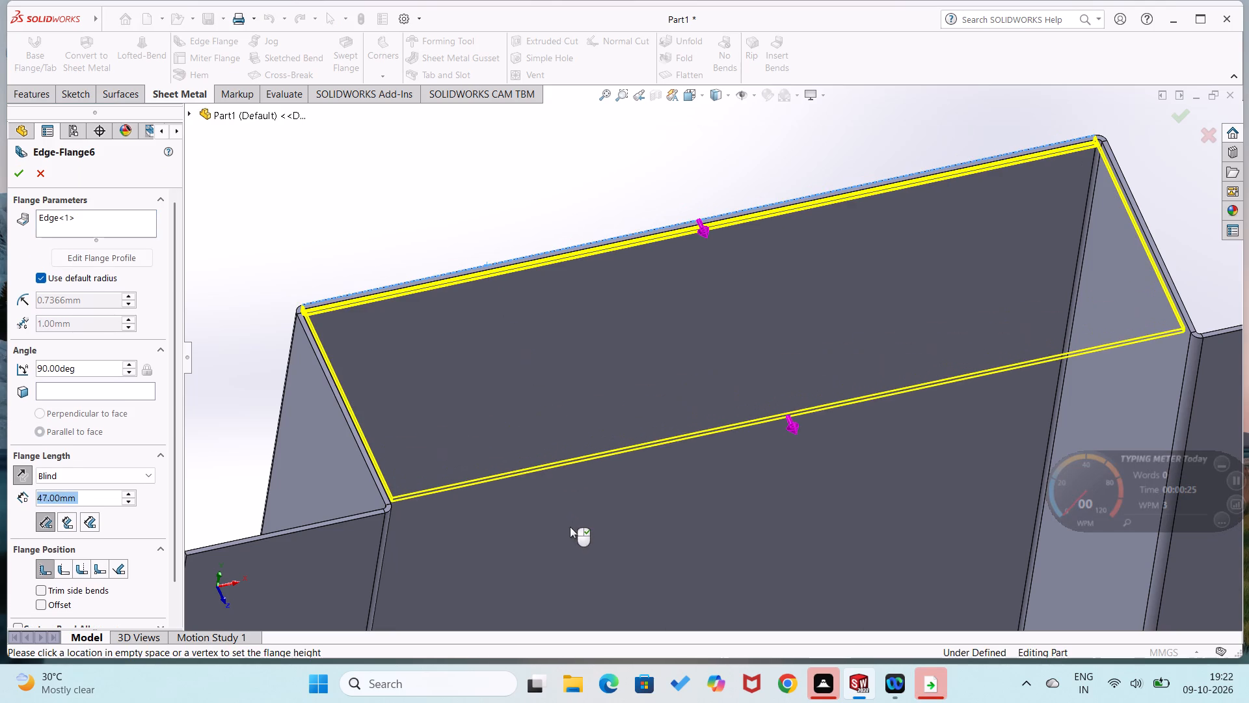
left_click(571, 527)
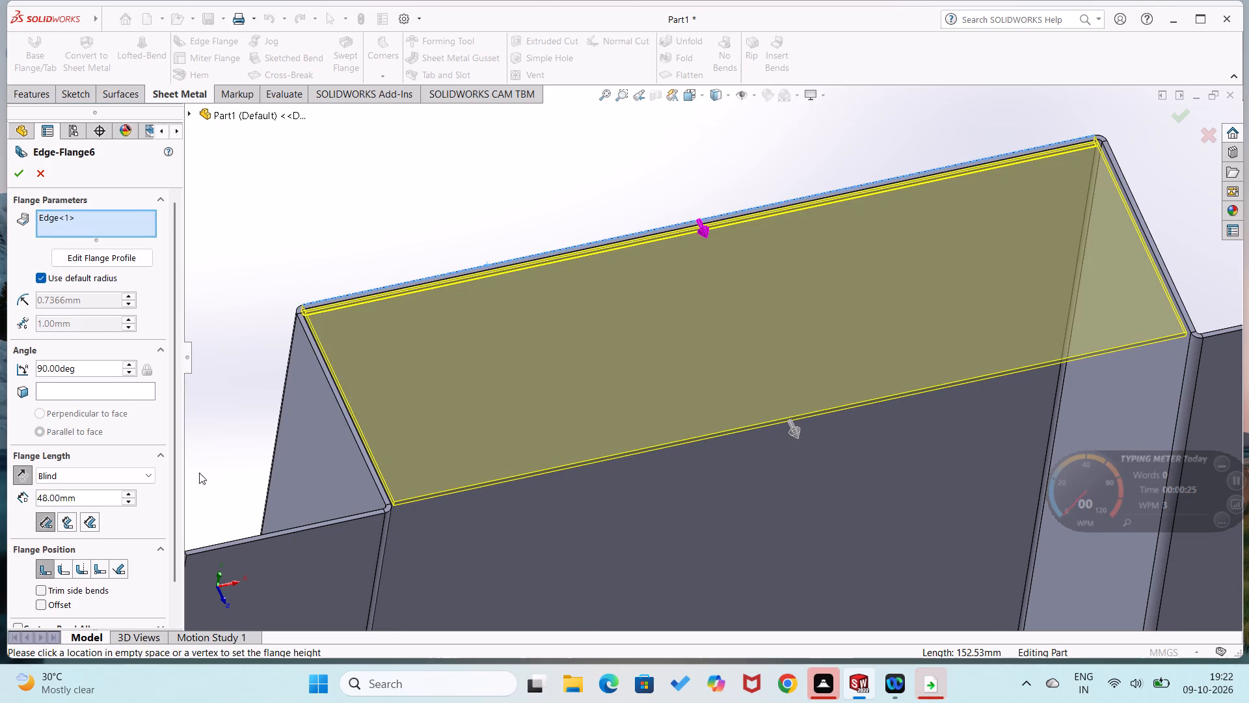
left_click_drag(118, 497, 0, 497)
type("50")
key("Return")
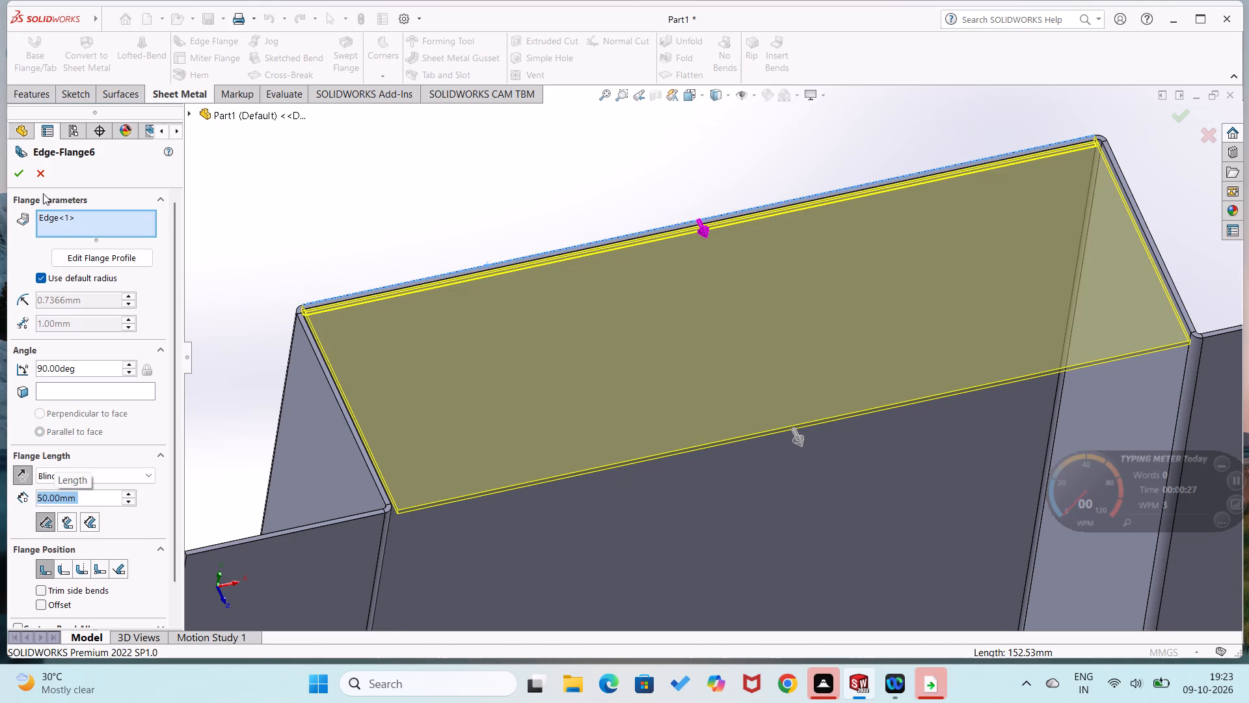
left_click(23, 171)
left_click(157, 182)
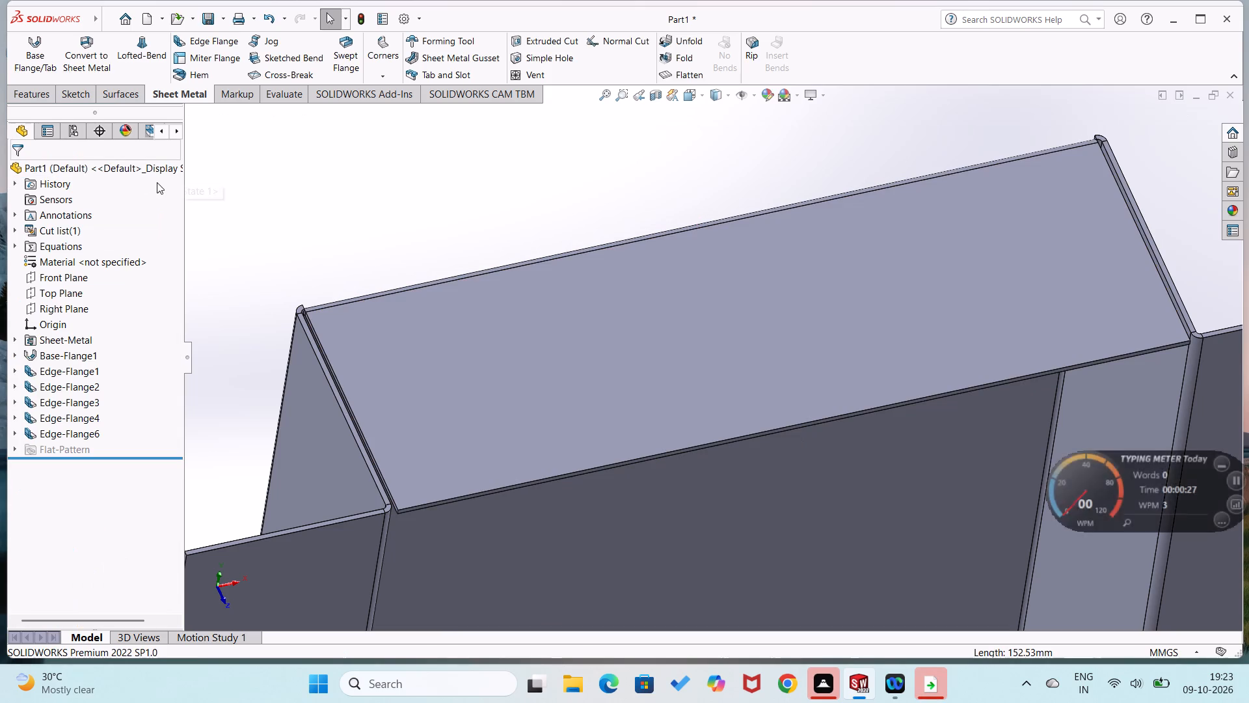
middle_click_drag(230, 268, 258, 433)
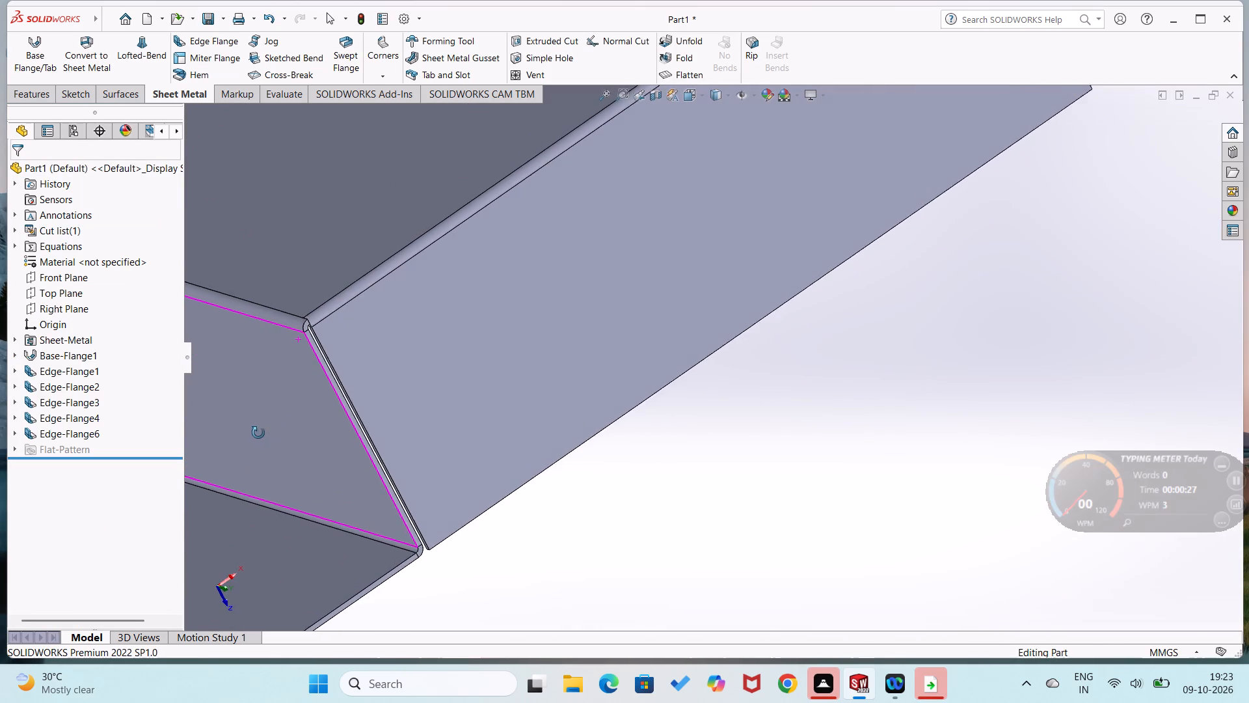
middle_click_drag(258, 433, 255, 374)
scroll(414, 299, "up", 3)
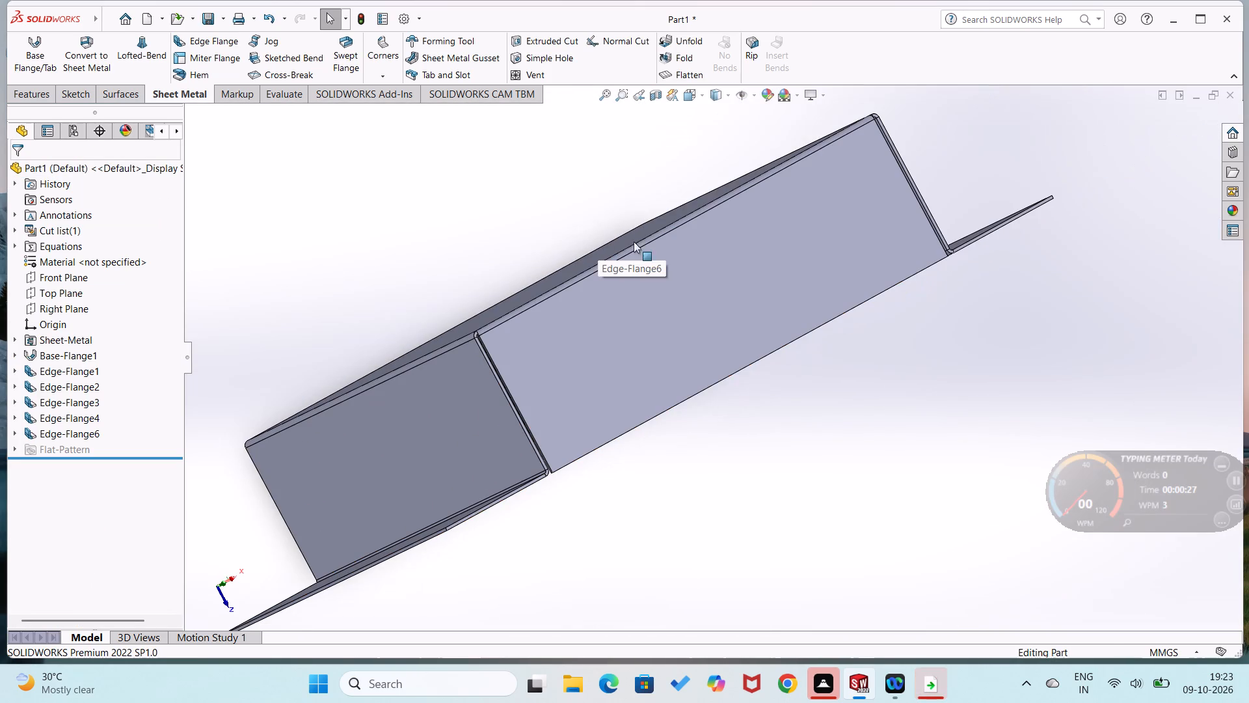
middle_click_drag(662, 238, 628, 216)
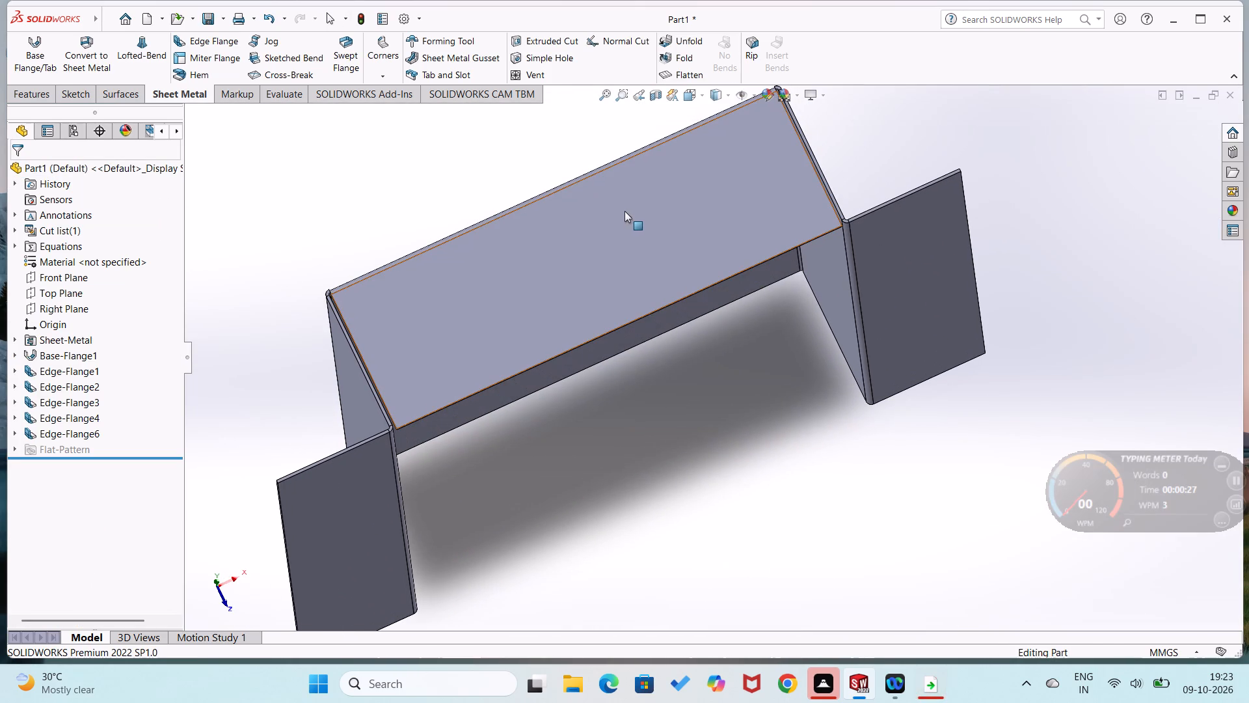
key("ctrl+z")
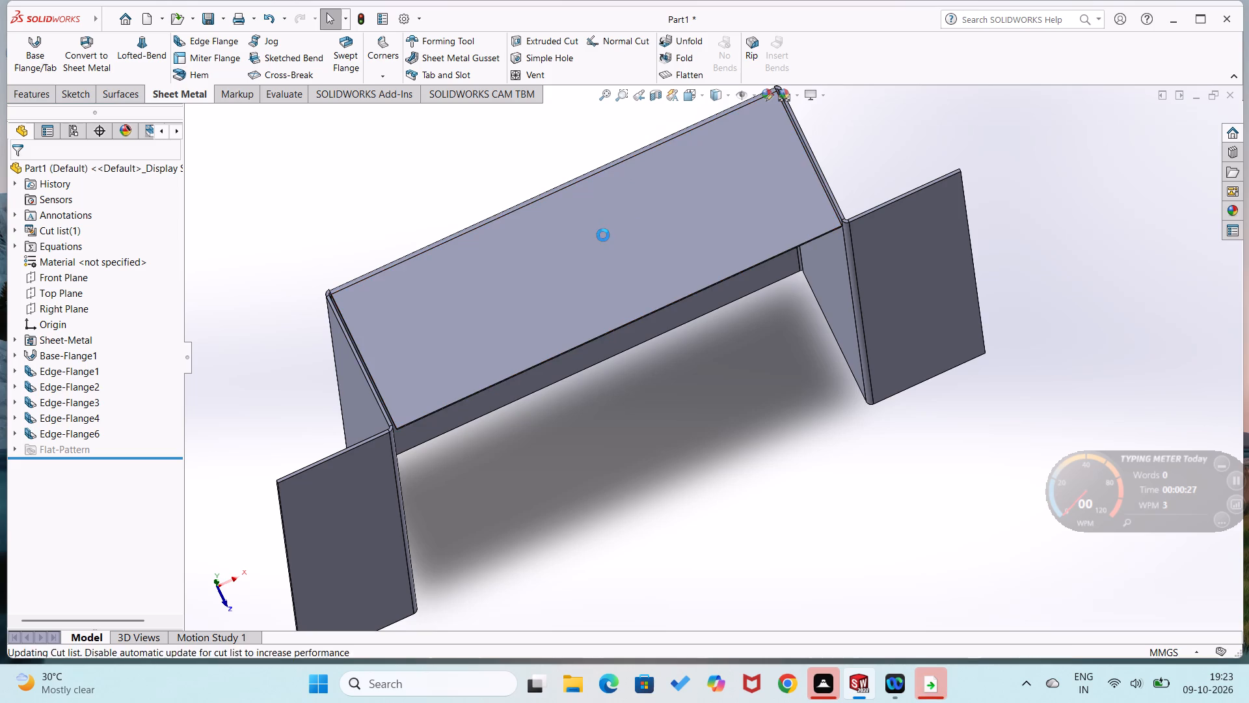
Create a 50 mm Edge Flange at 90 degrees along the base plate's top edge, bent toward the front, with the Material Outside position.
left_click(213, 40)
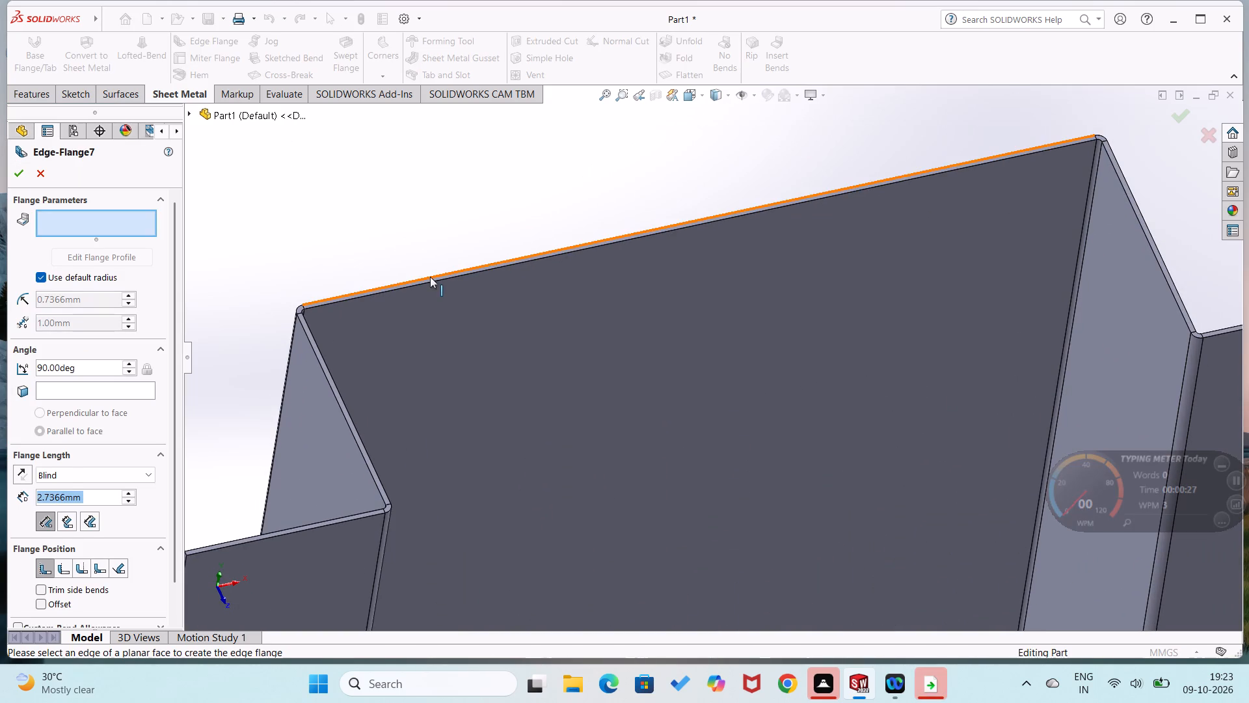
left_click(430, 277)
middle_click_drag(479, 393, 563, 426)
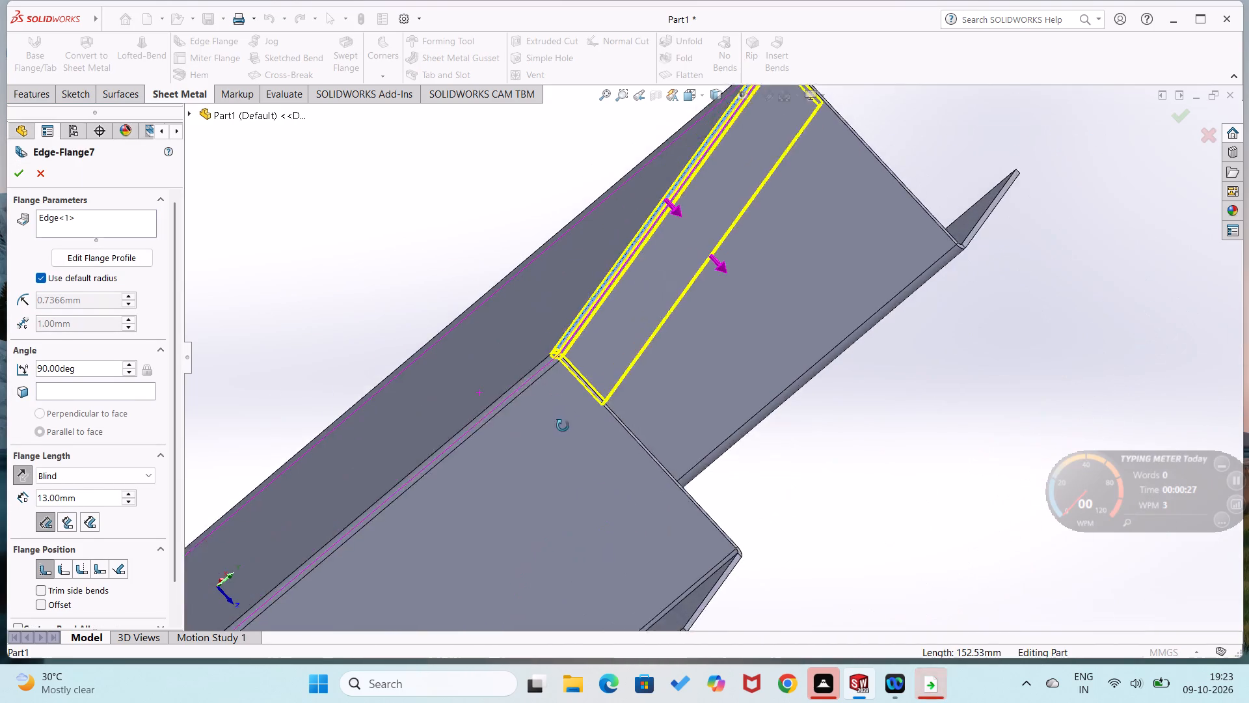
middle_click_drag(563, 426, 578, 430)
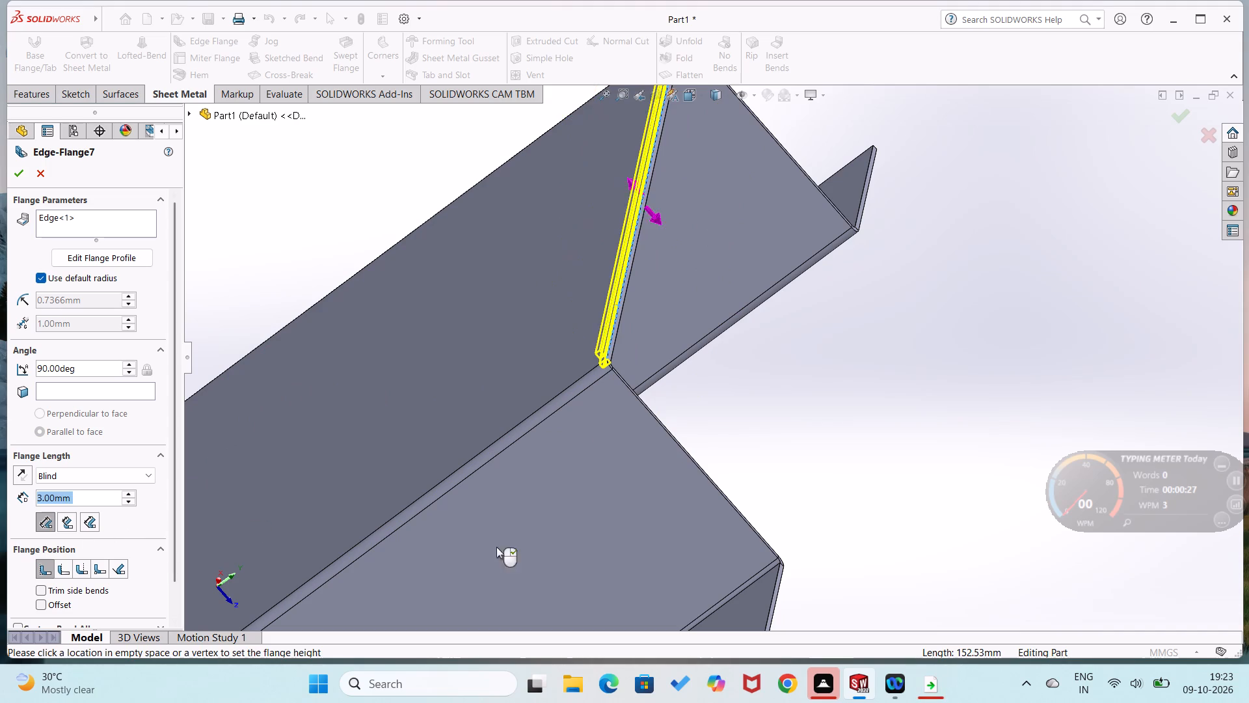
left_click(671, 451)
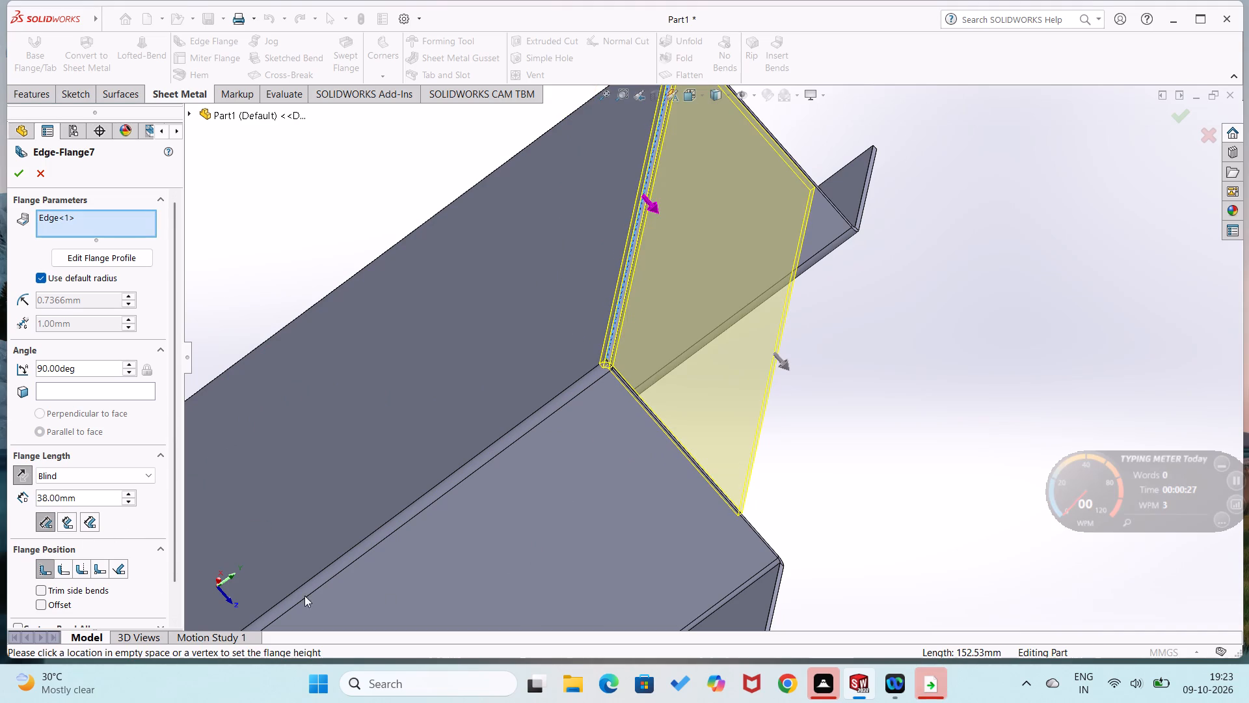
left_click(63, 566)
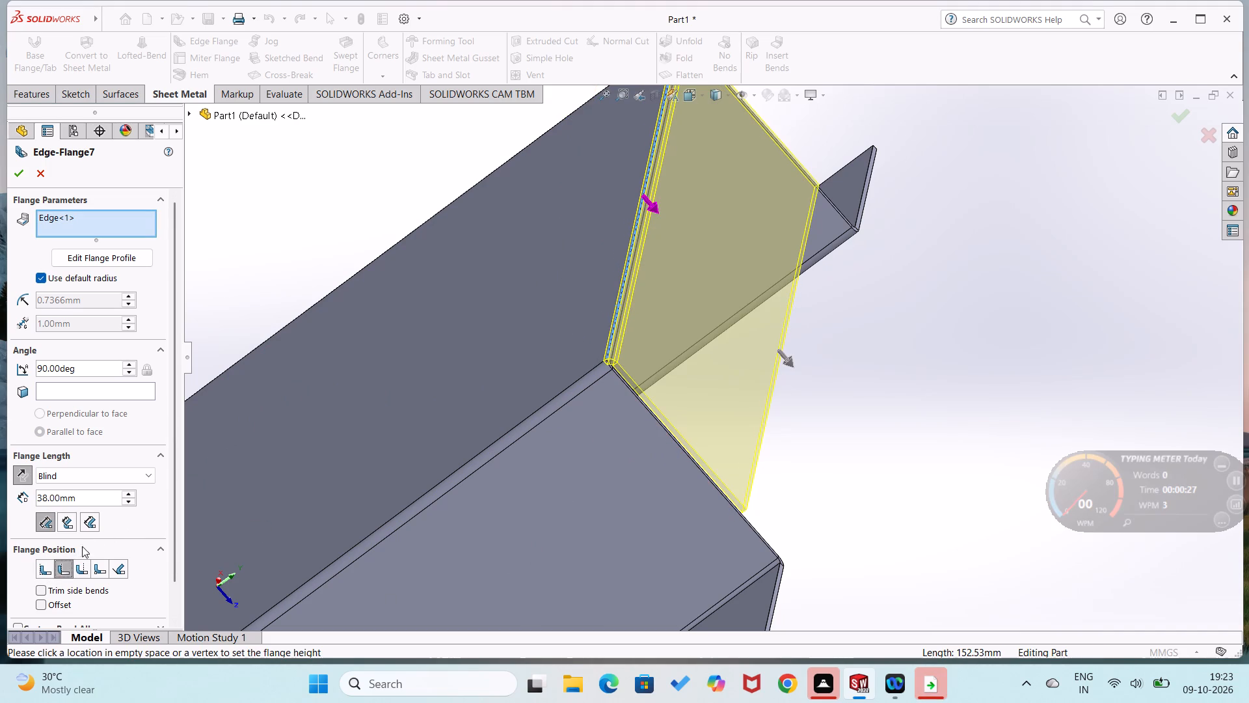
middle_click_drag(597, 456, 556, 389)
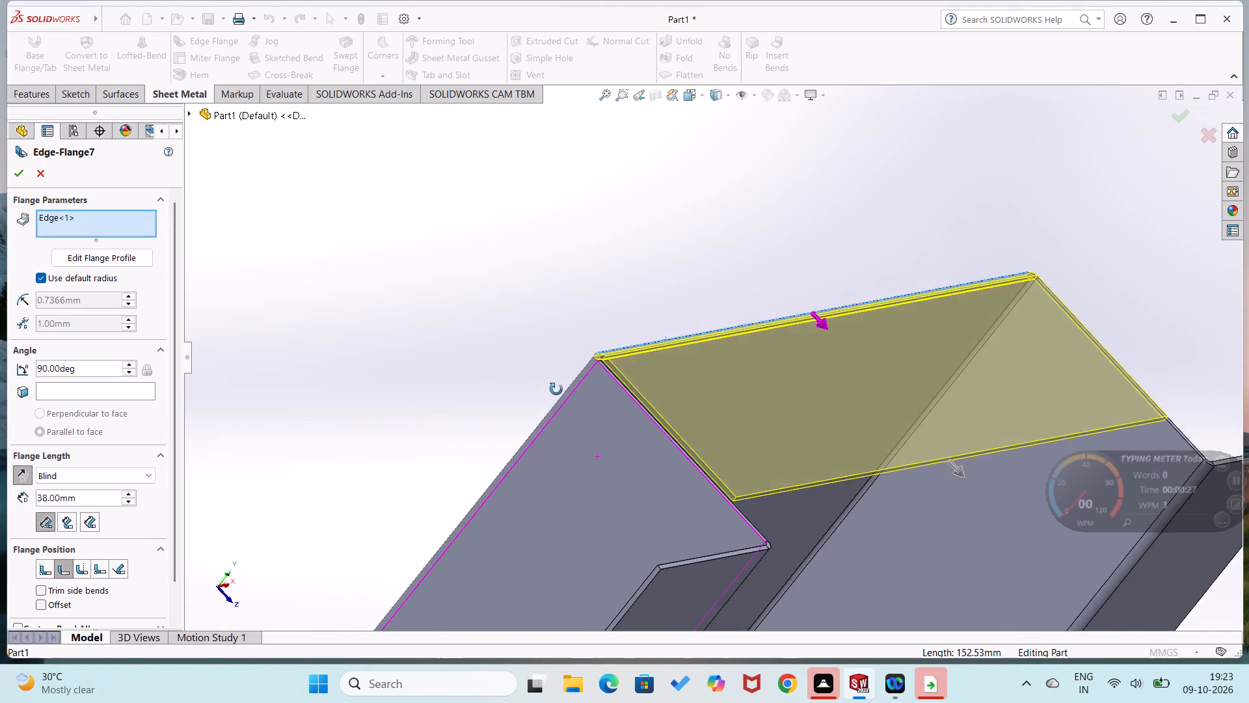
middle_click_drag(556, 389, 522, 360)
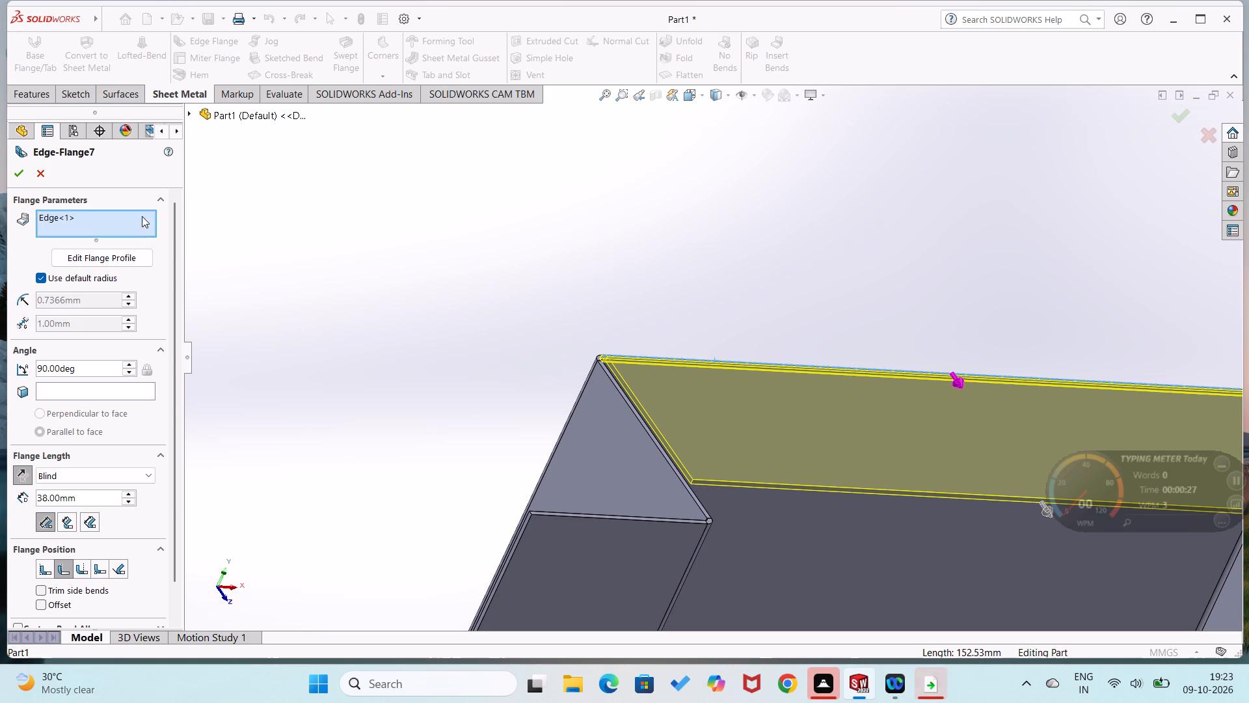
left_click_drag(94, 501, 0, 502)
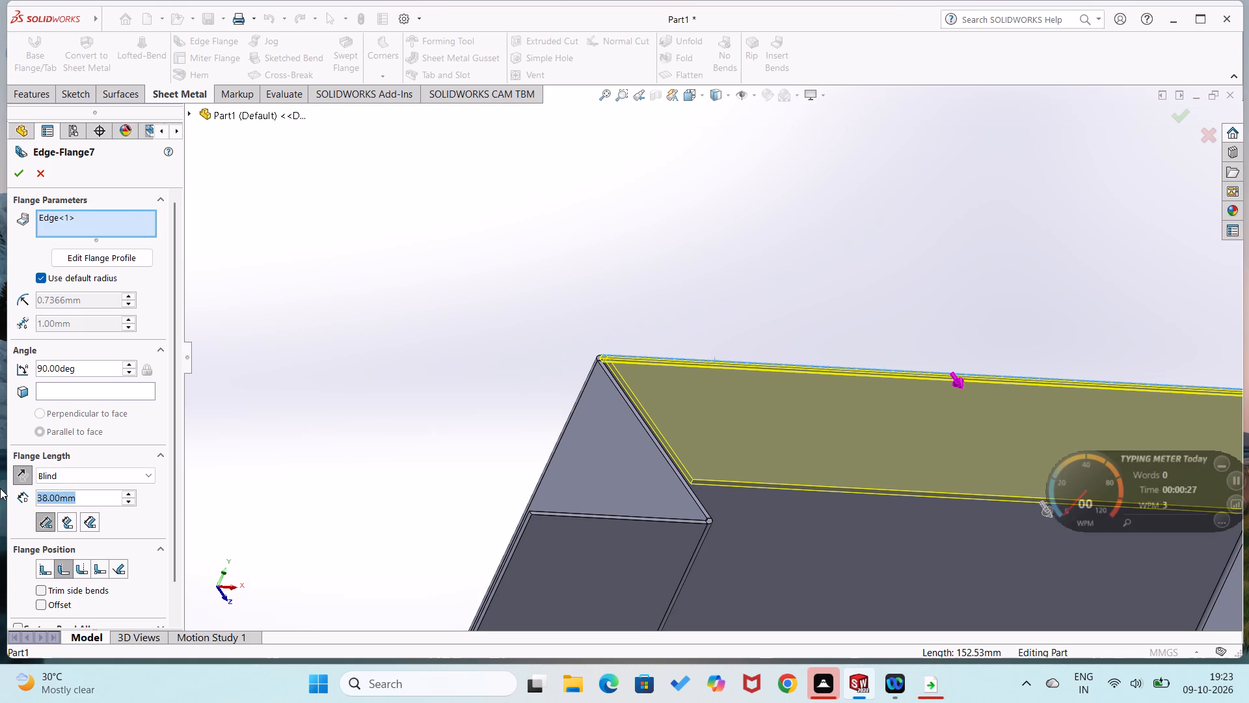
type("50")
key("Return")
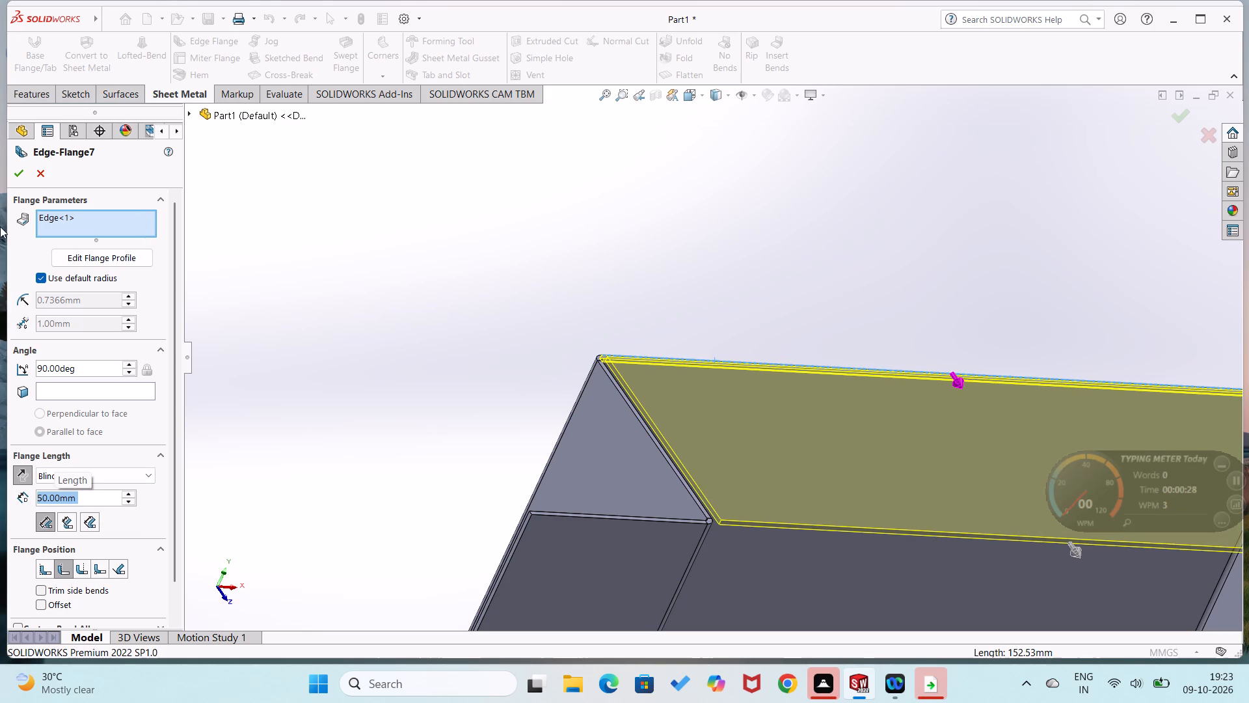
left_click(18, 165)
left_click(267, 275)
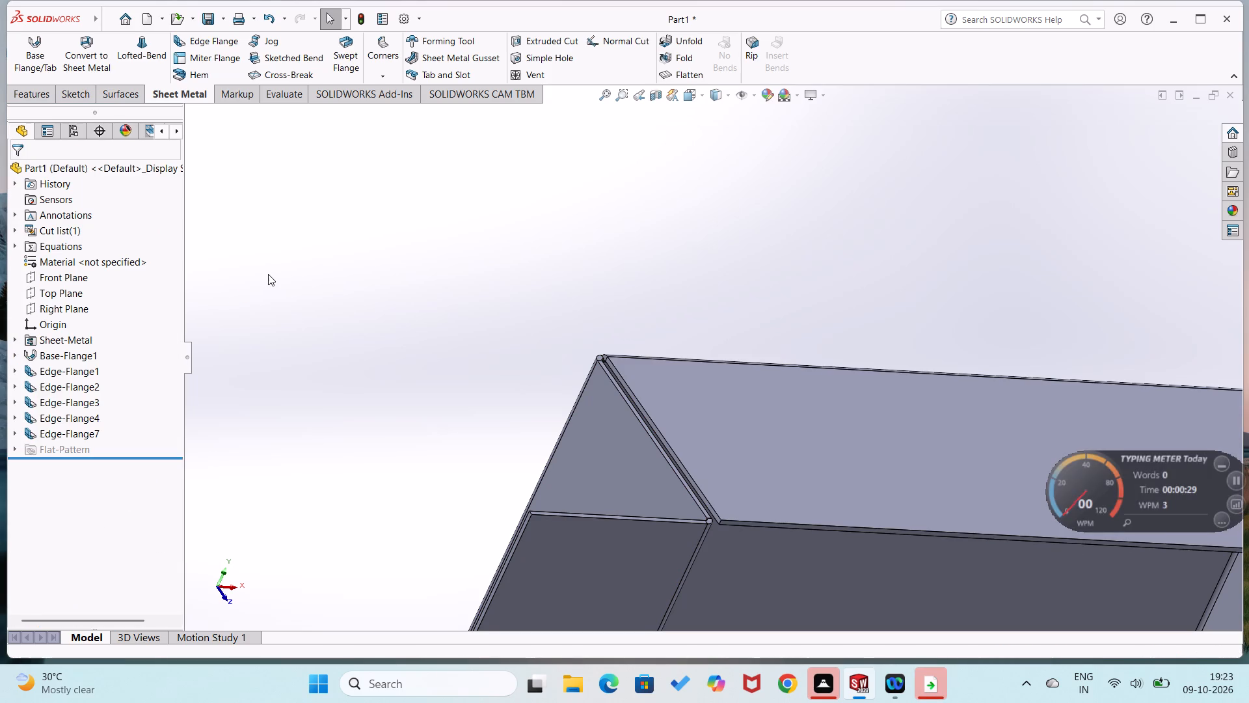
Add a 40 mm Edge Flange at 90 degrees on the top flange's free front edge, extending upward away from the base plate.
scroll(360, 230, "up", 3)
left_click(222, 44)
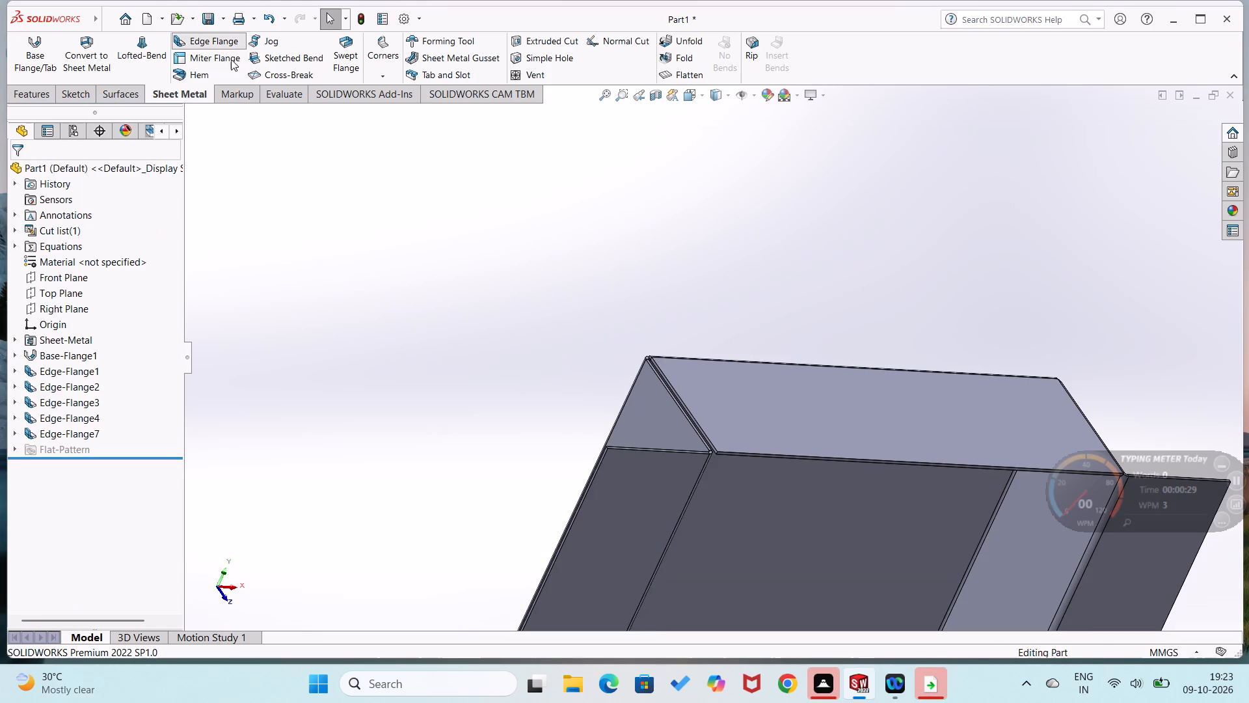
left_click(782, 455)
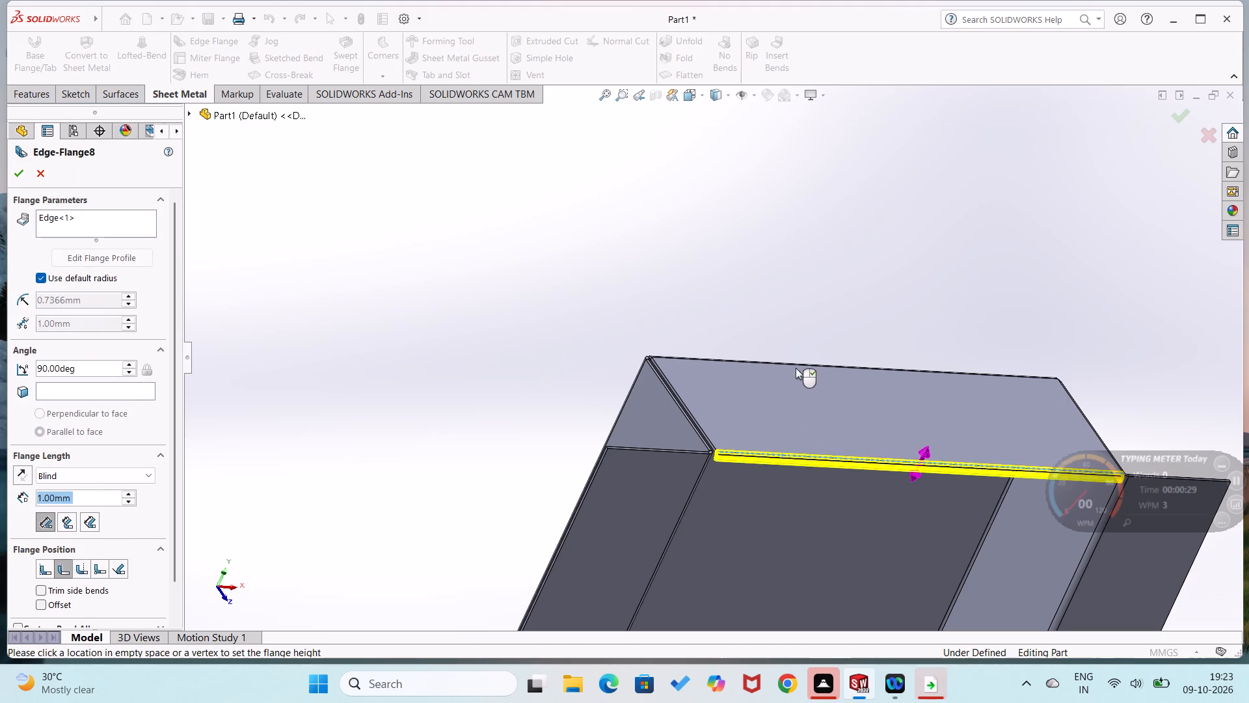
left_click(796, 320)
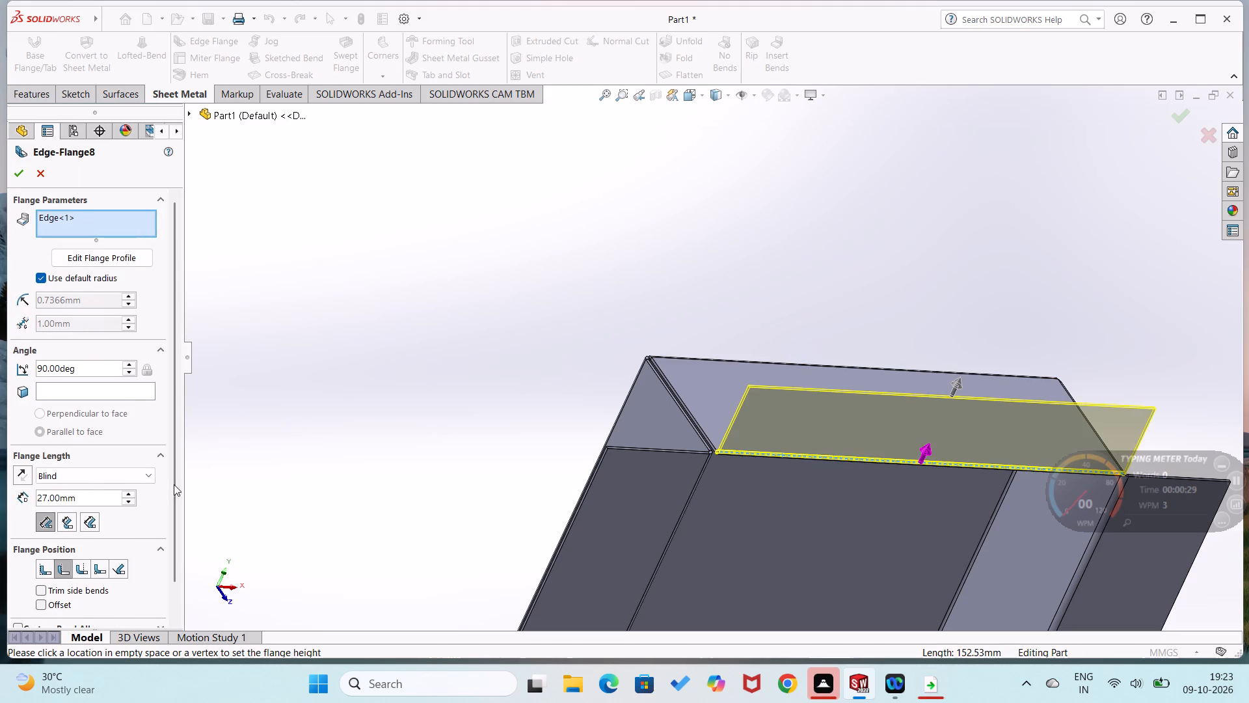
left_click_drag(97, 504, 10, 494)
type("40")
key("Return")
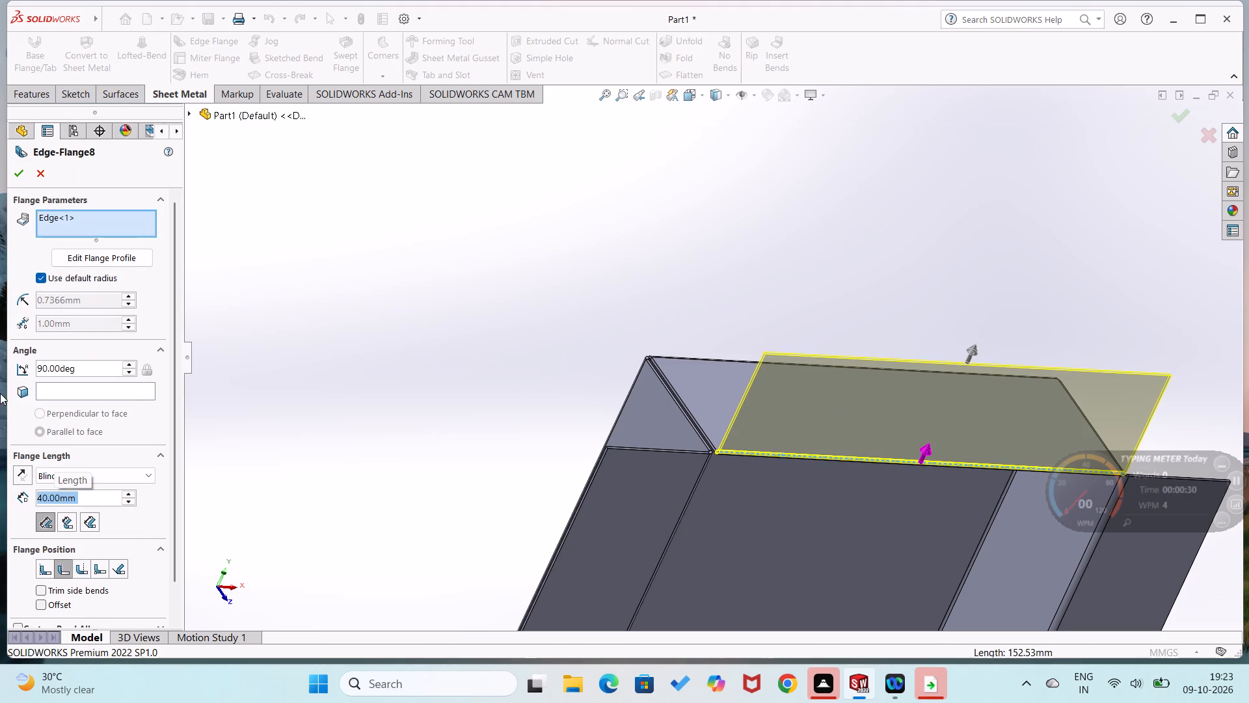
left_click(14, 172)
left_click(151, 294)
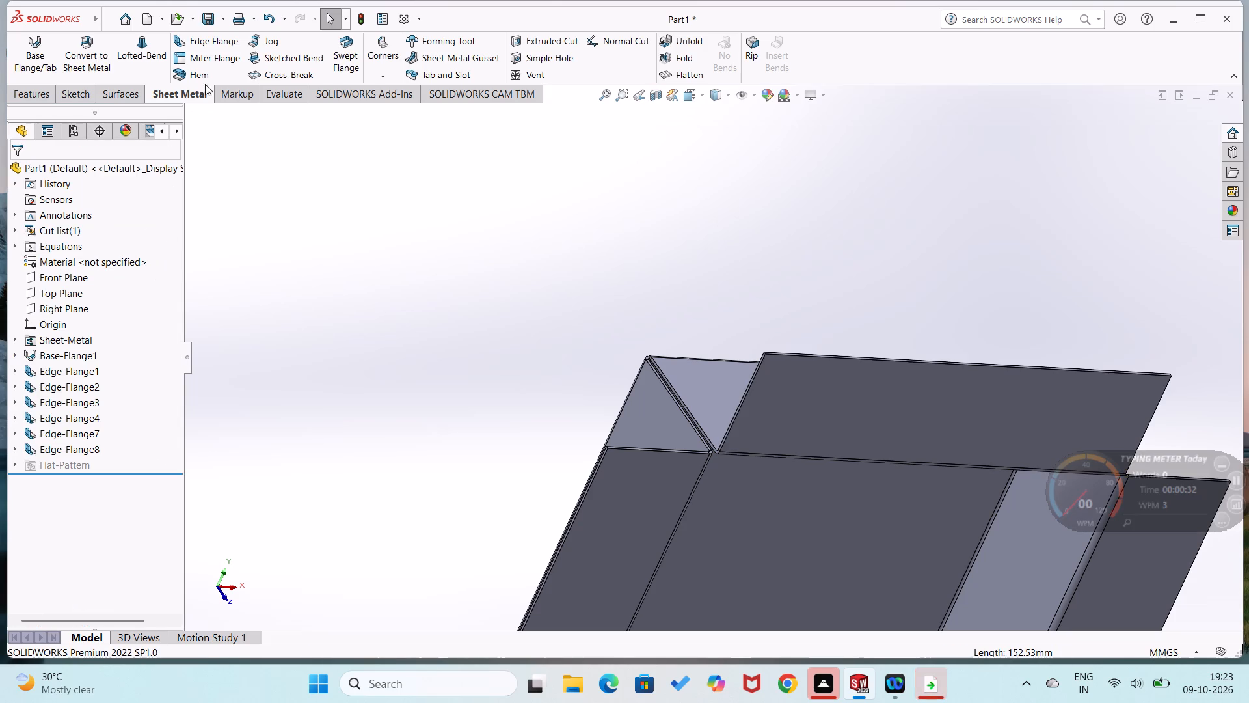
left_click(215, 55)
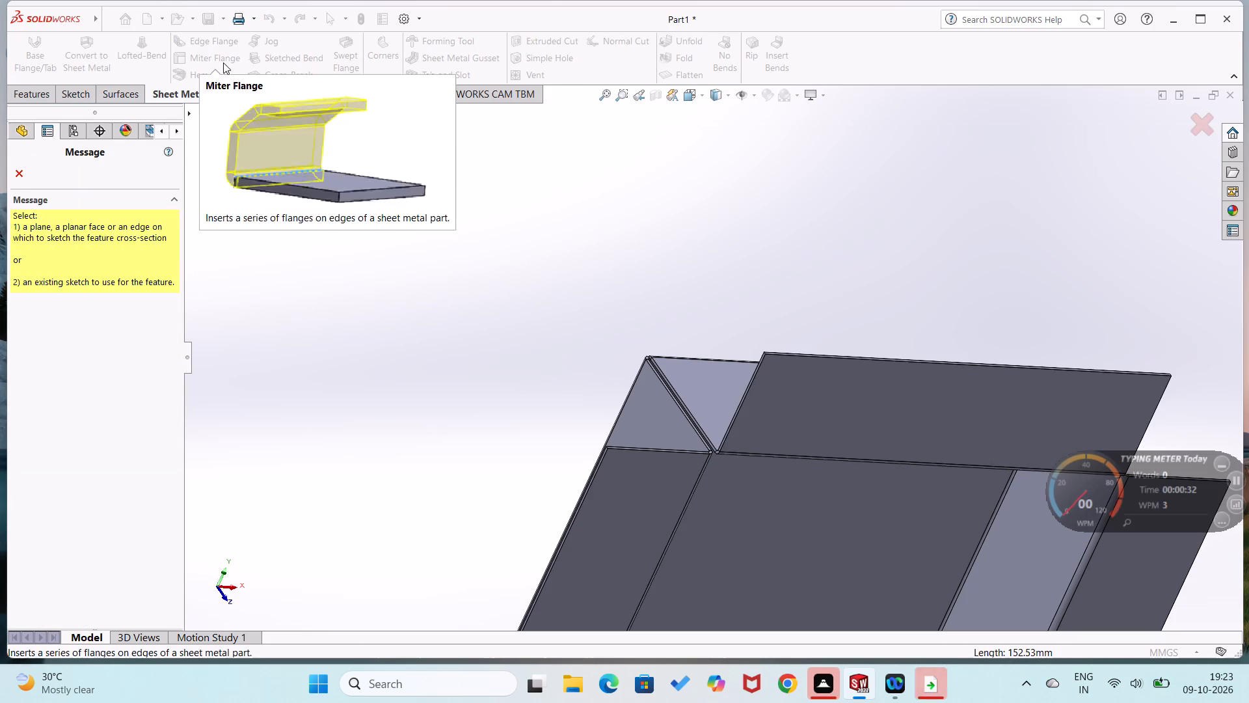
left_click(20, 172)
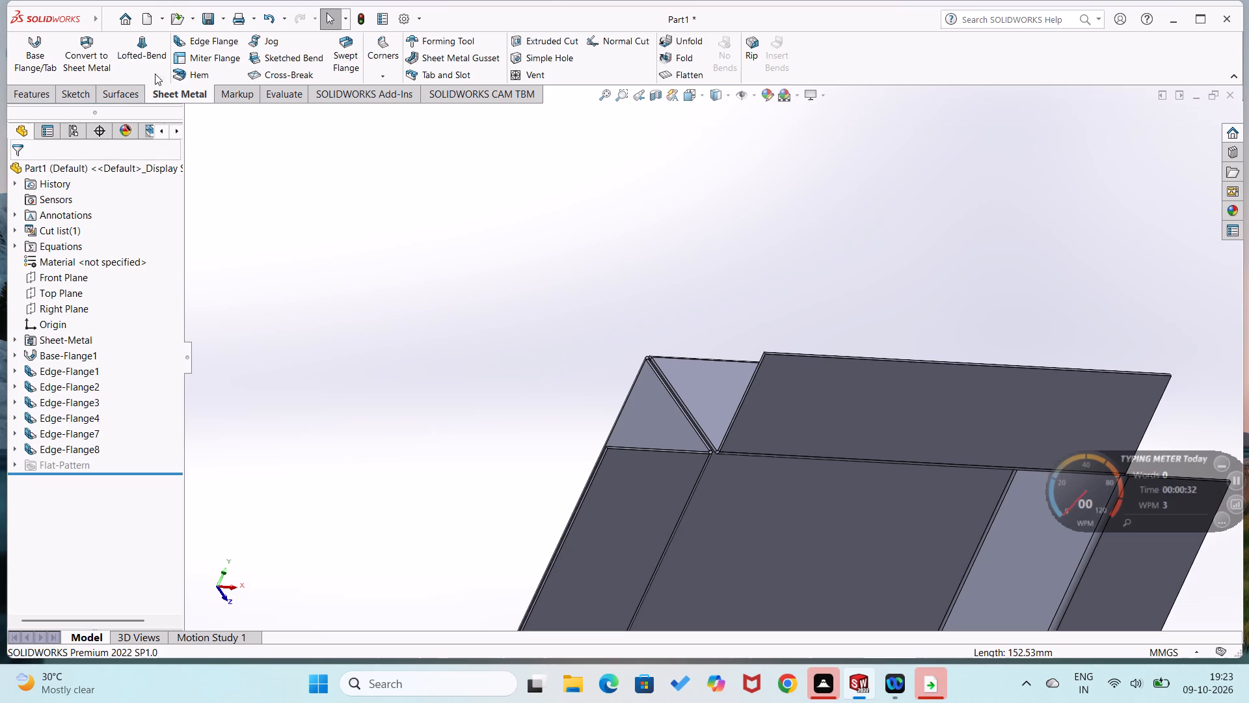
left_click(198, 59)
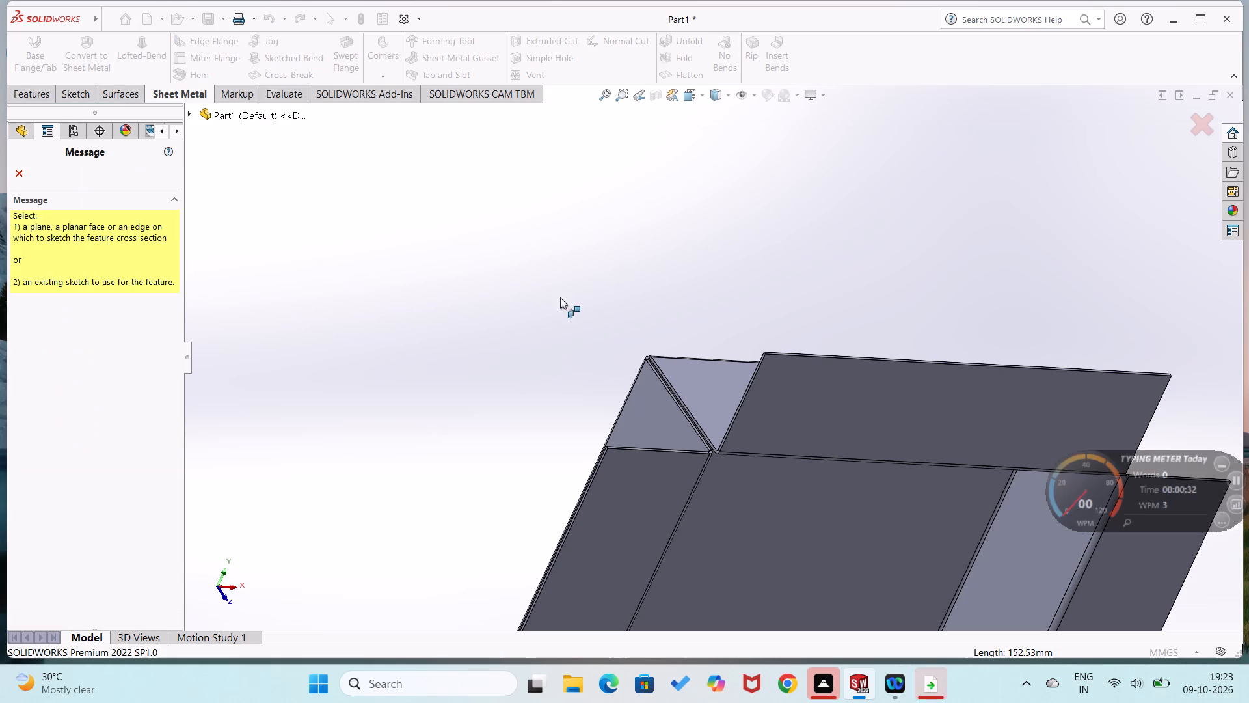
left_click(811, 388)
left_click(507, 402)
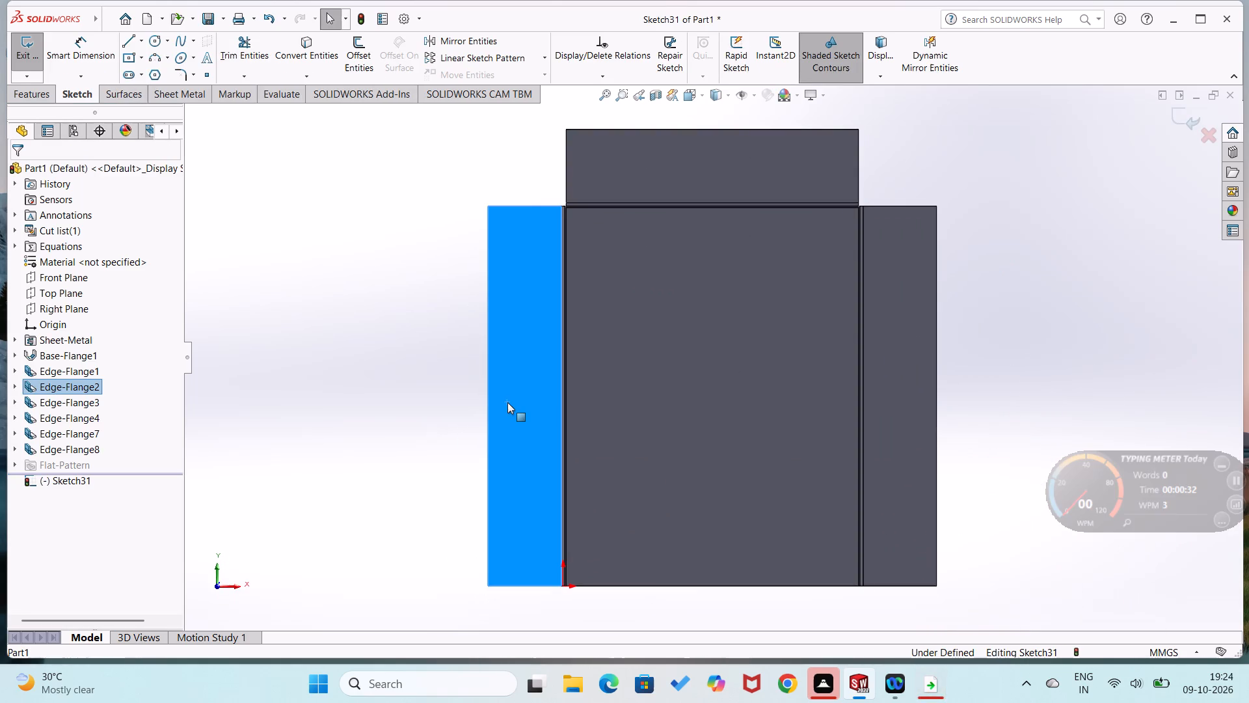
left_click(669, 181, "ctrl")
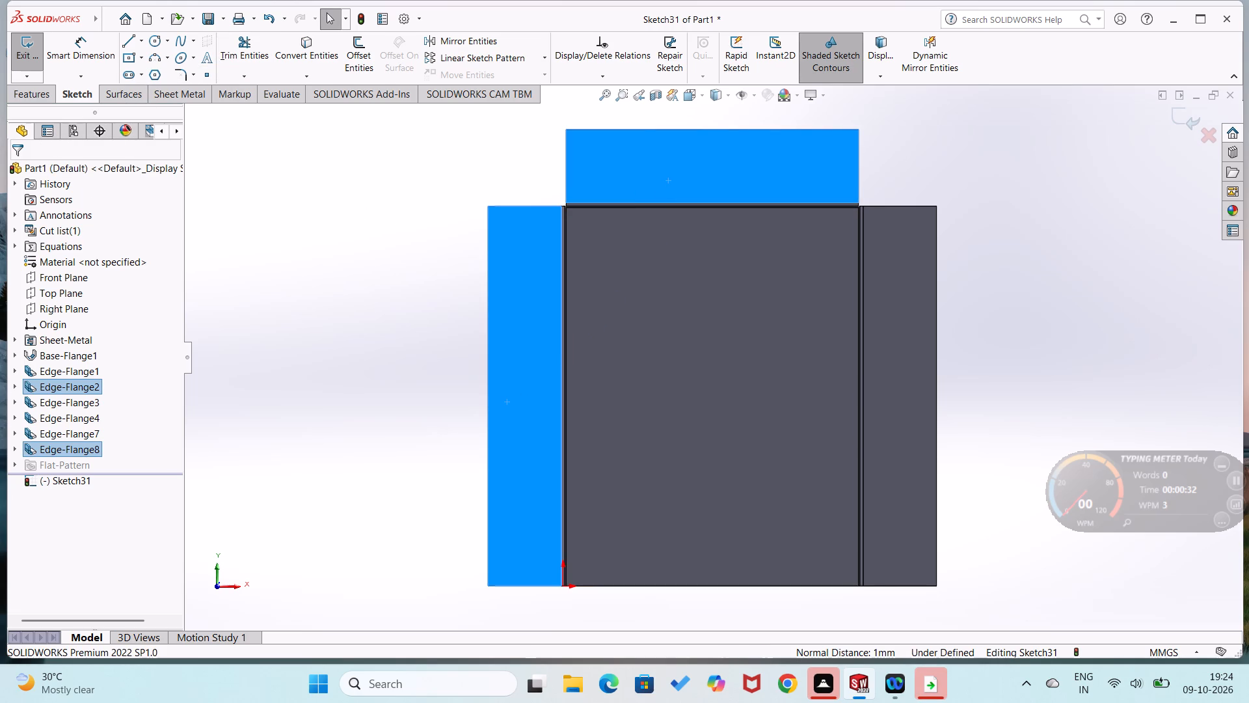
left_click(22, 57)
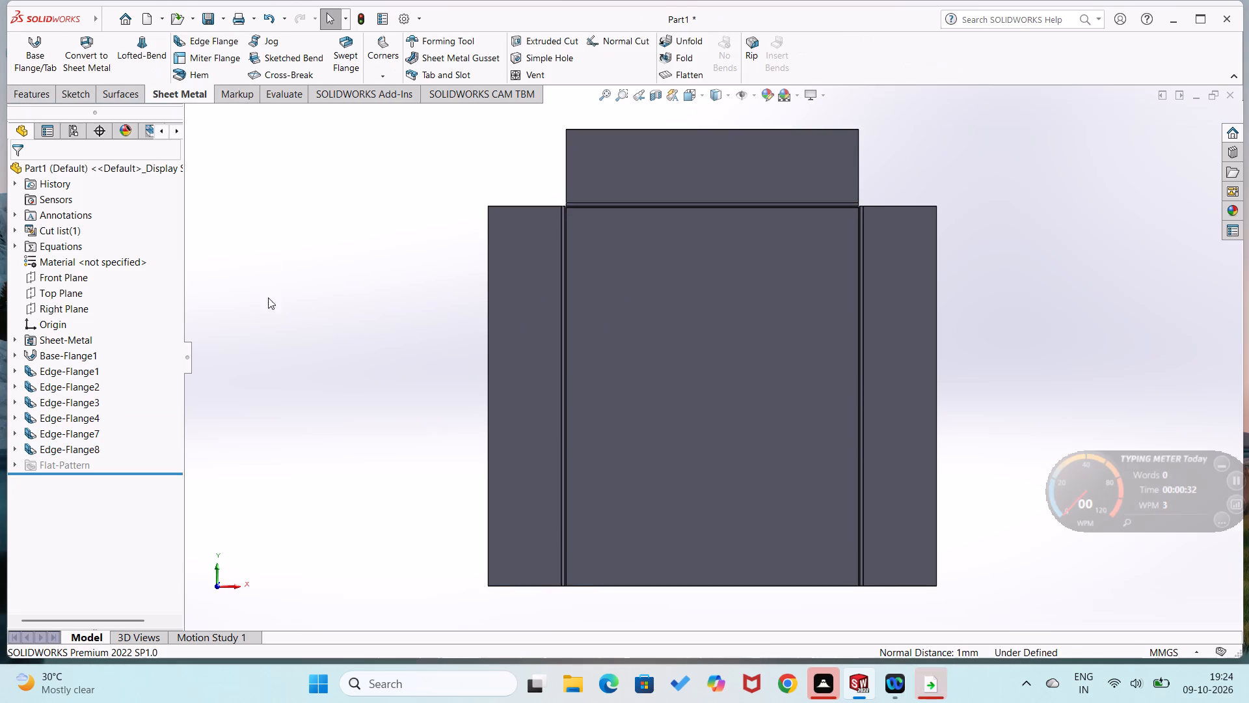
Unfold all the bends of the part, keeping the base plate's large face fixed.
middle_click_drag(368, 397, 410, 416)
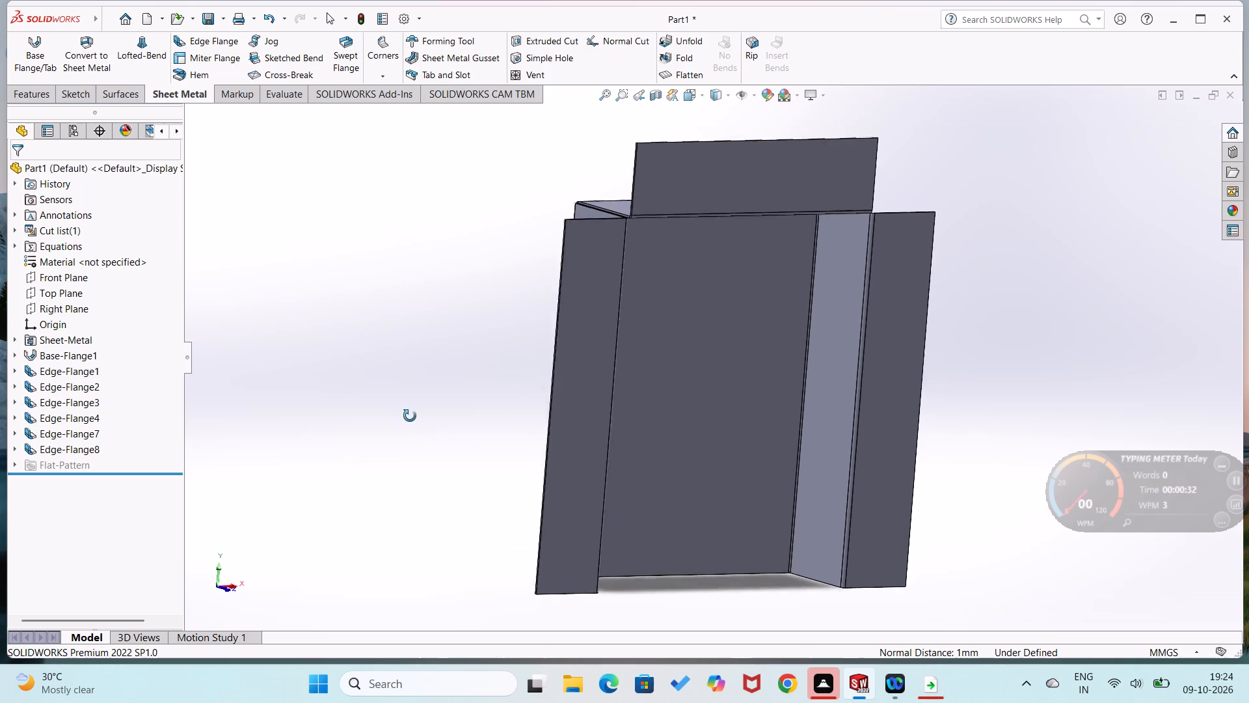
middle_click_drag(410, 416, 396, 402)
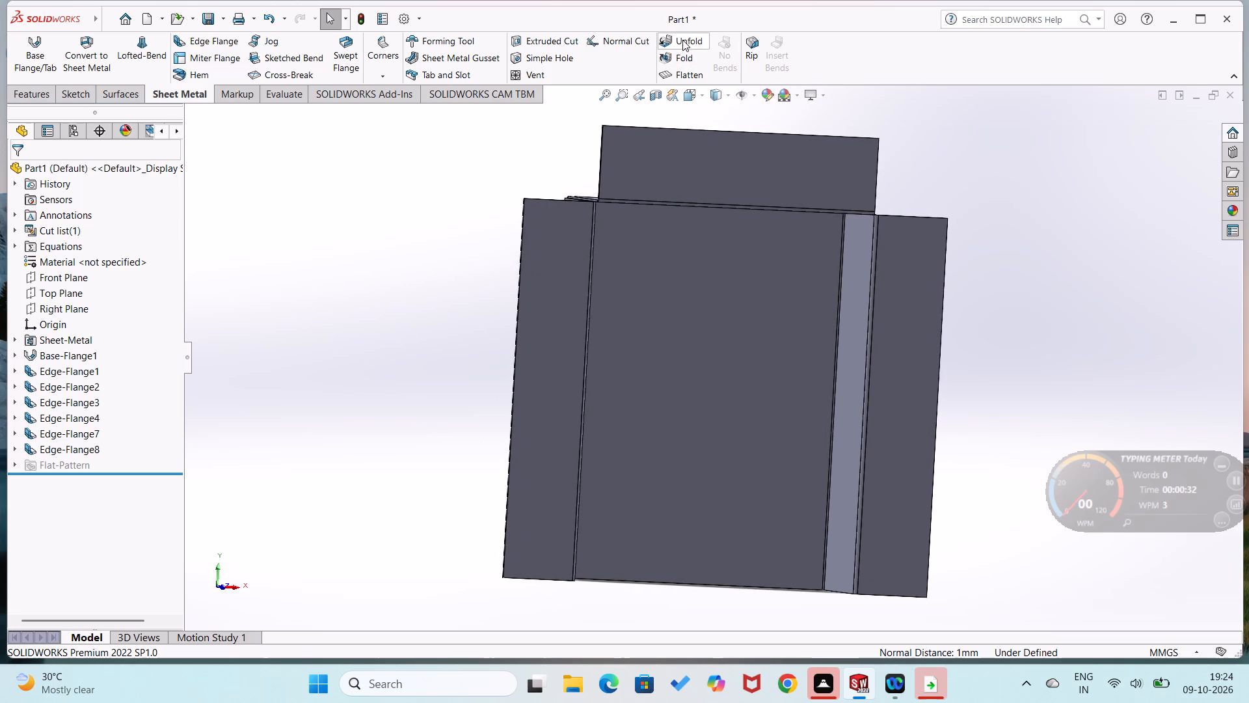
left_click(682, 40)
left_click(716, 382)
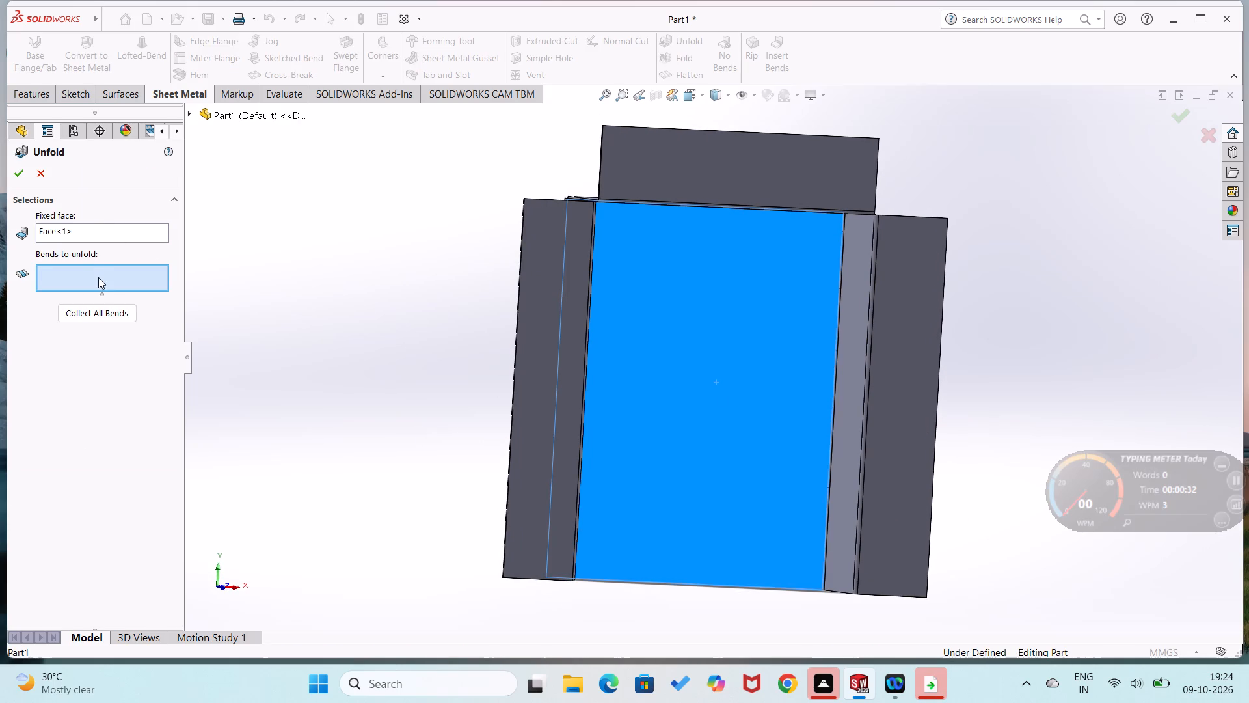
left_click(99, 323)
left_click(100, 316)
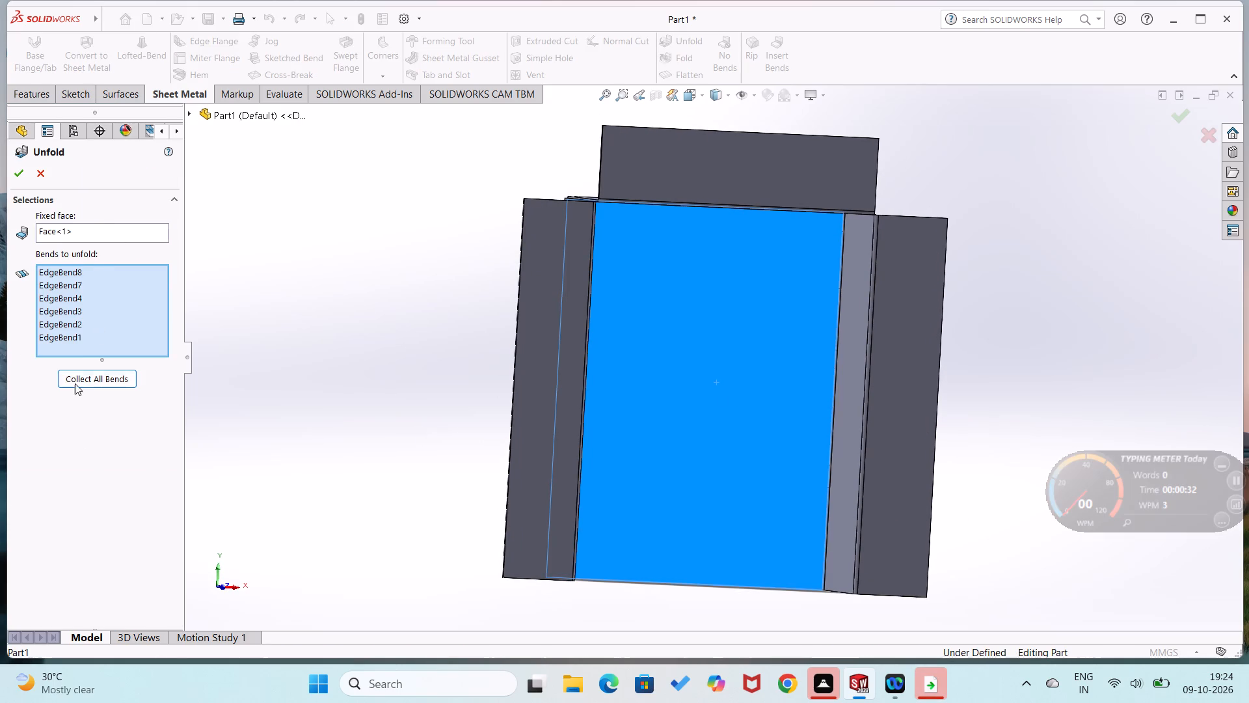
left_click(77, 381)
left_click(22, 178)
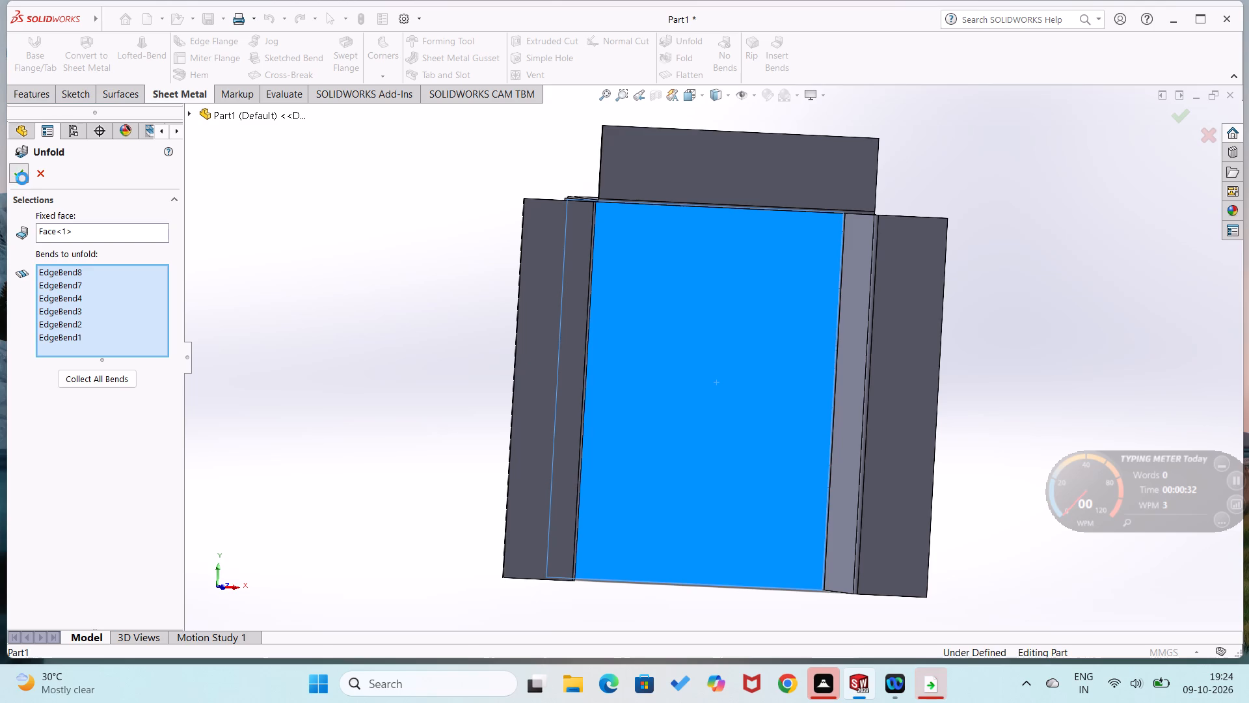
Sketch a corner rectangle about 35 by 78 mm on the unfolded first right-side flange, straddling its bend with the base plate.
left_click(277, 387)
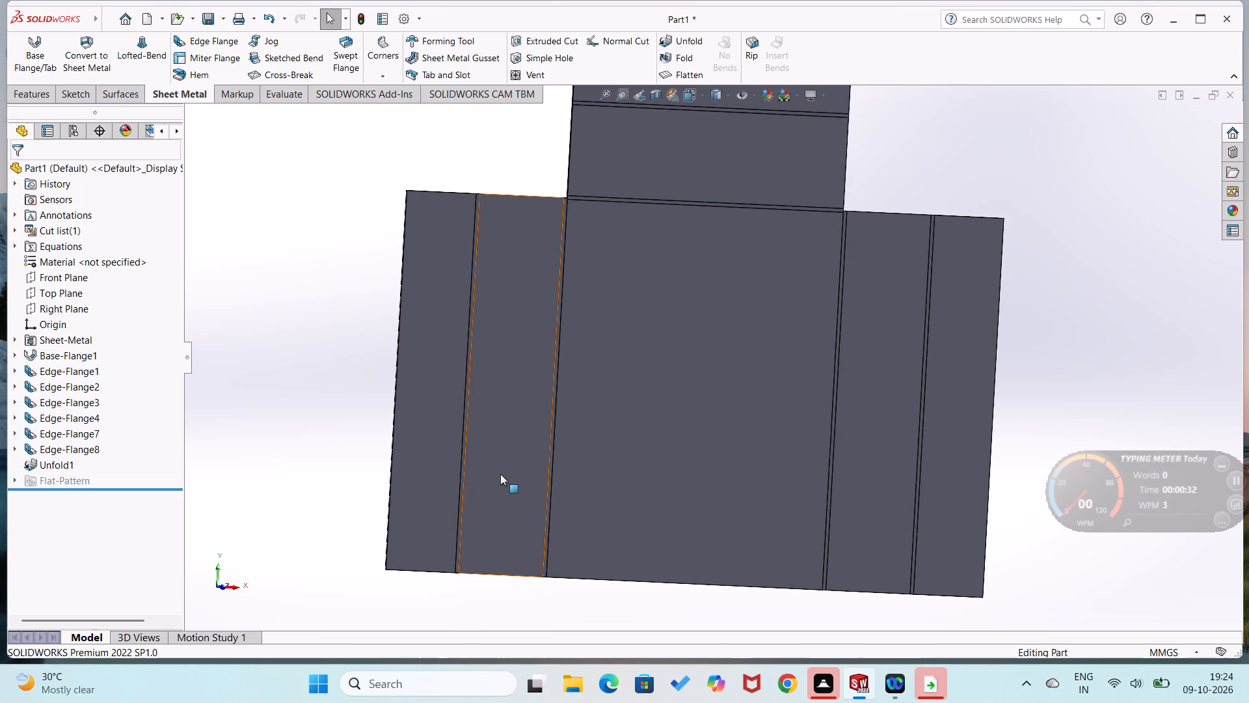
right_click(438, 456)
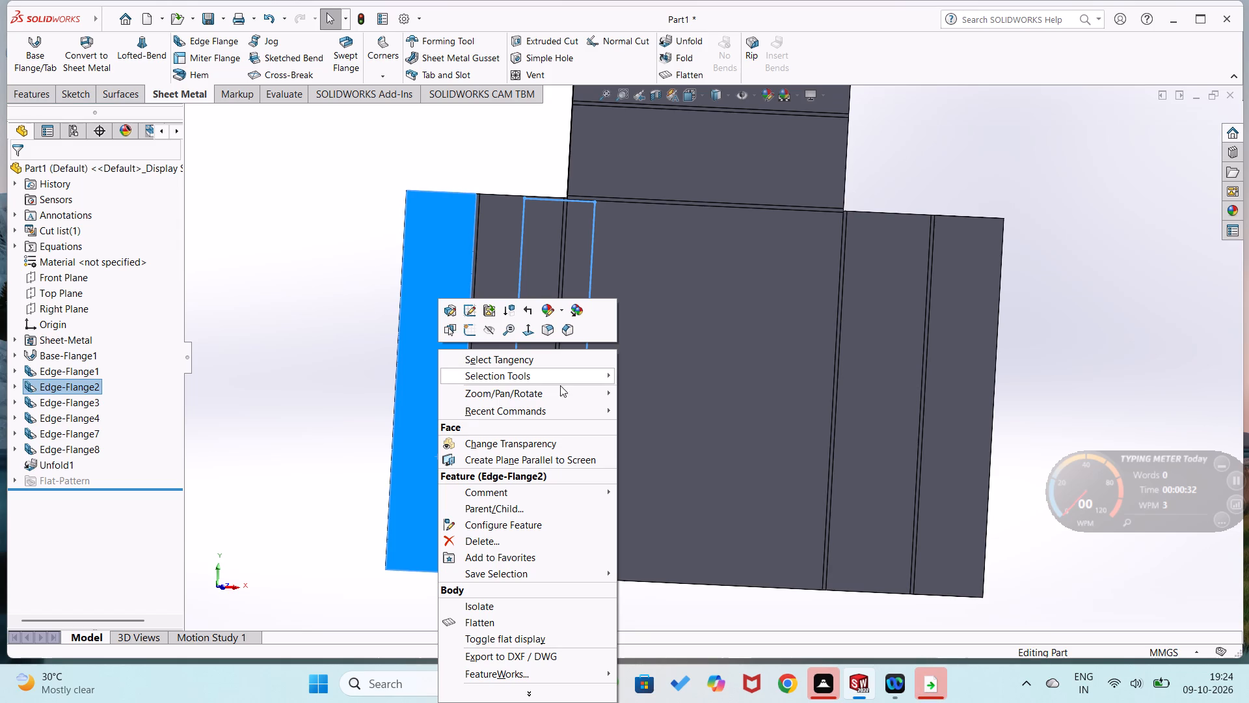
left_click(326, 338)
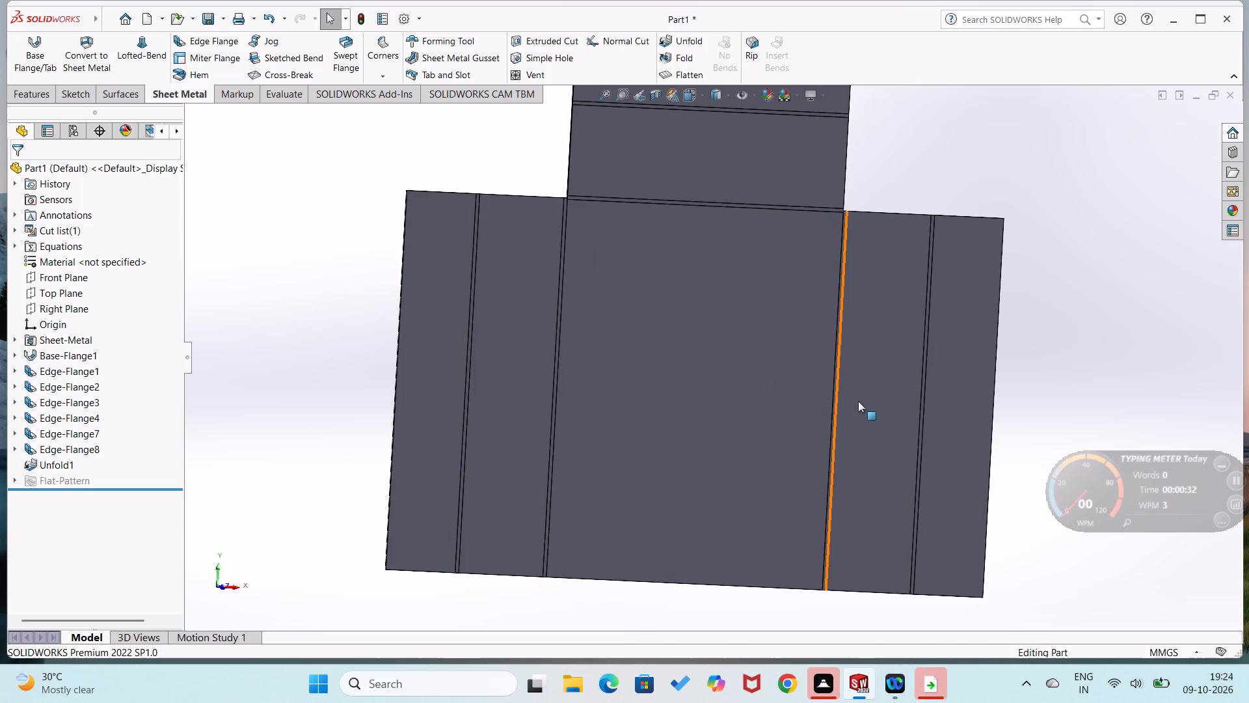
right_click(858, 401)
left_click(890, 329)
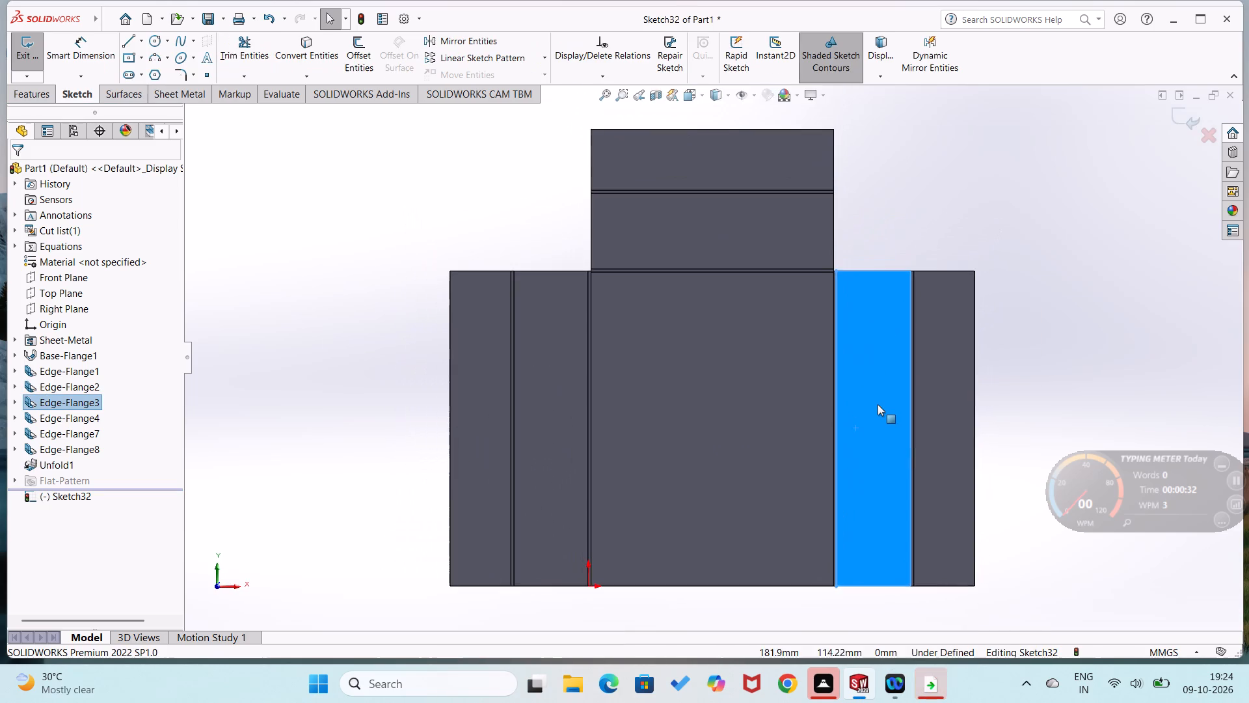
scroll(878, 406, "down", 2)
scroll(943, 375, "up", 3)
scroll(877, 398, "down", 2)
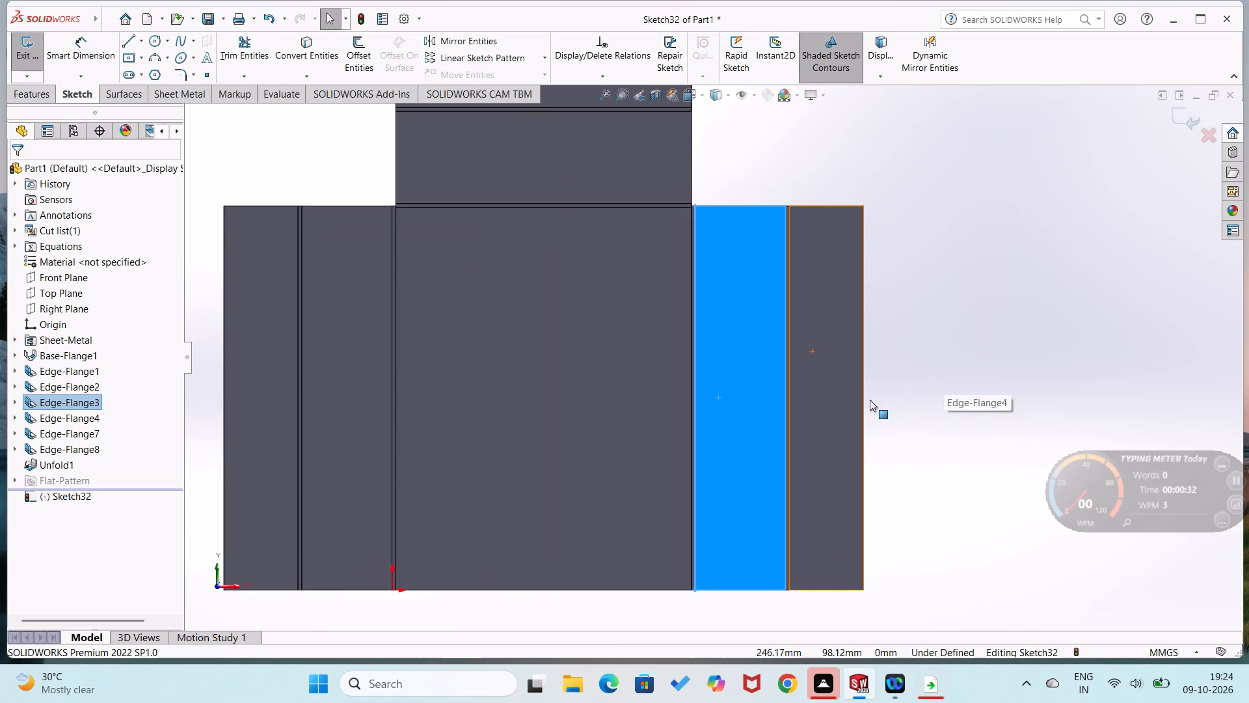
right_click_drag(948, 338, 976, 469)
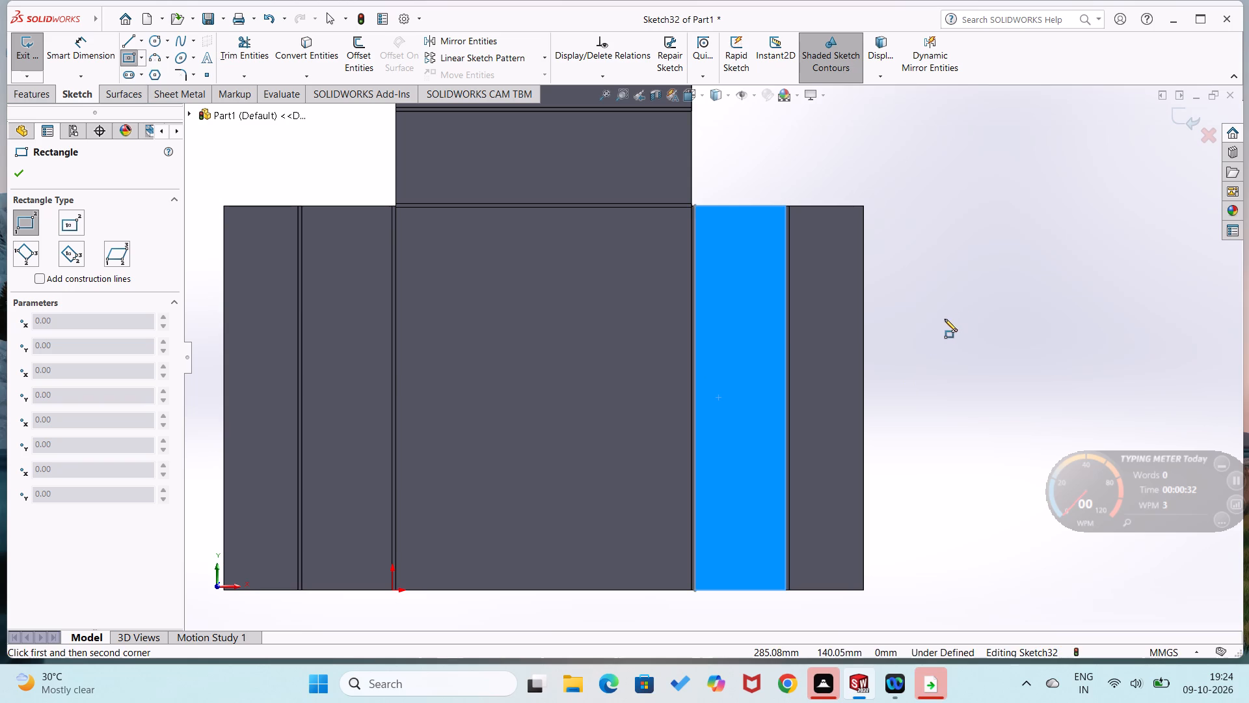
left_click(662, 331)
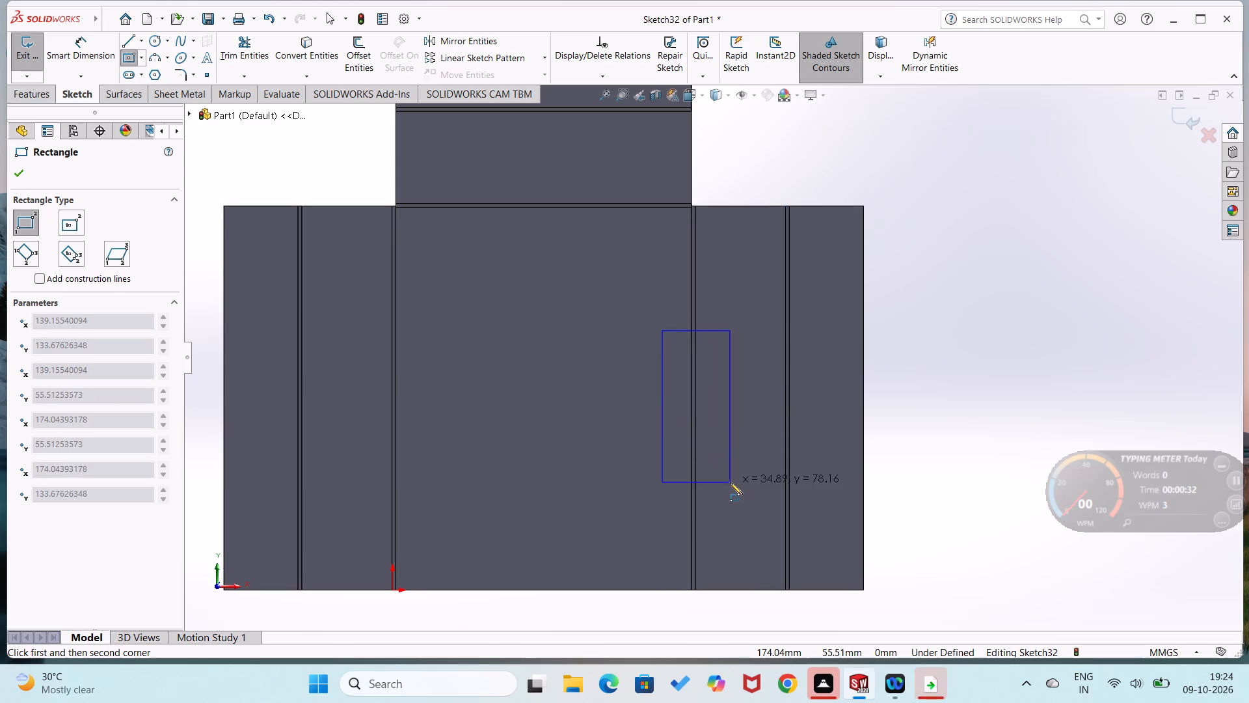
left_click(730, 482)
Dimension the vertical distance from the origin to the rectangle's lower corner as 50 mm.
right_click_drag(935, 510, 974, 323)
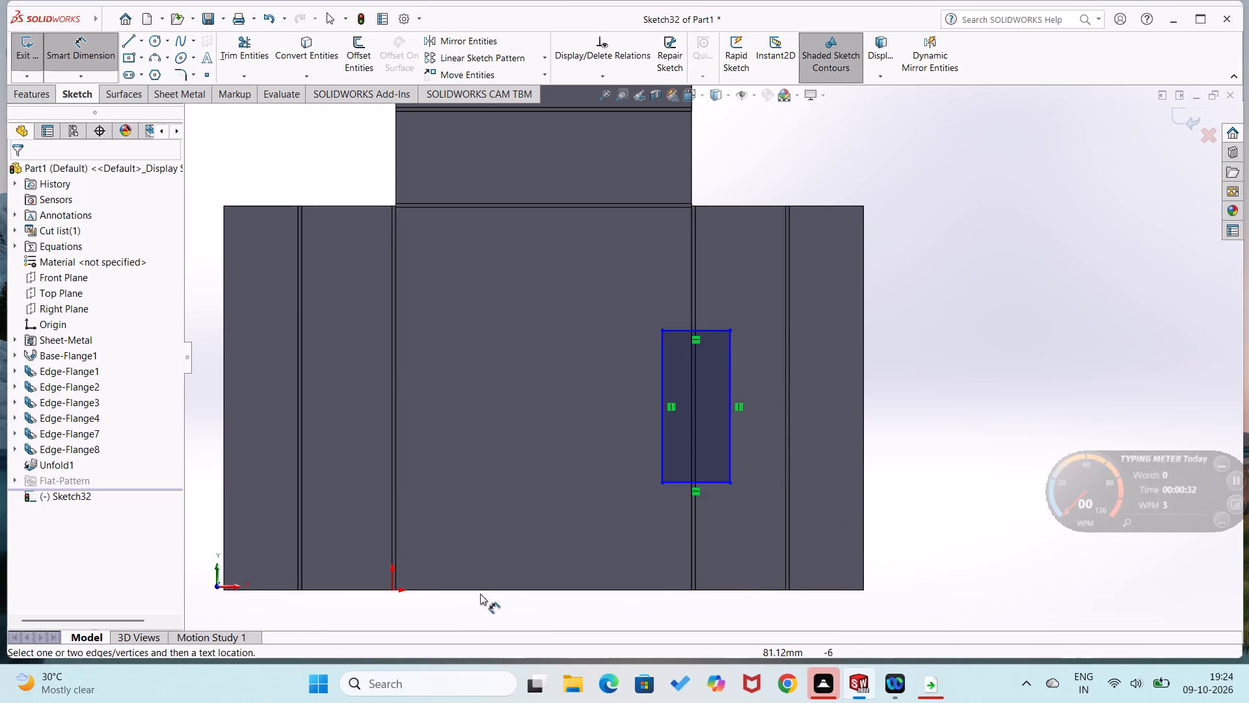
left_click(392, 590)
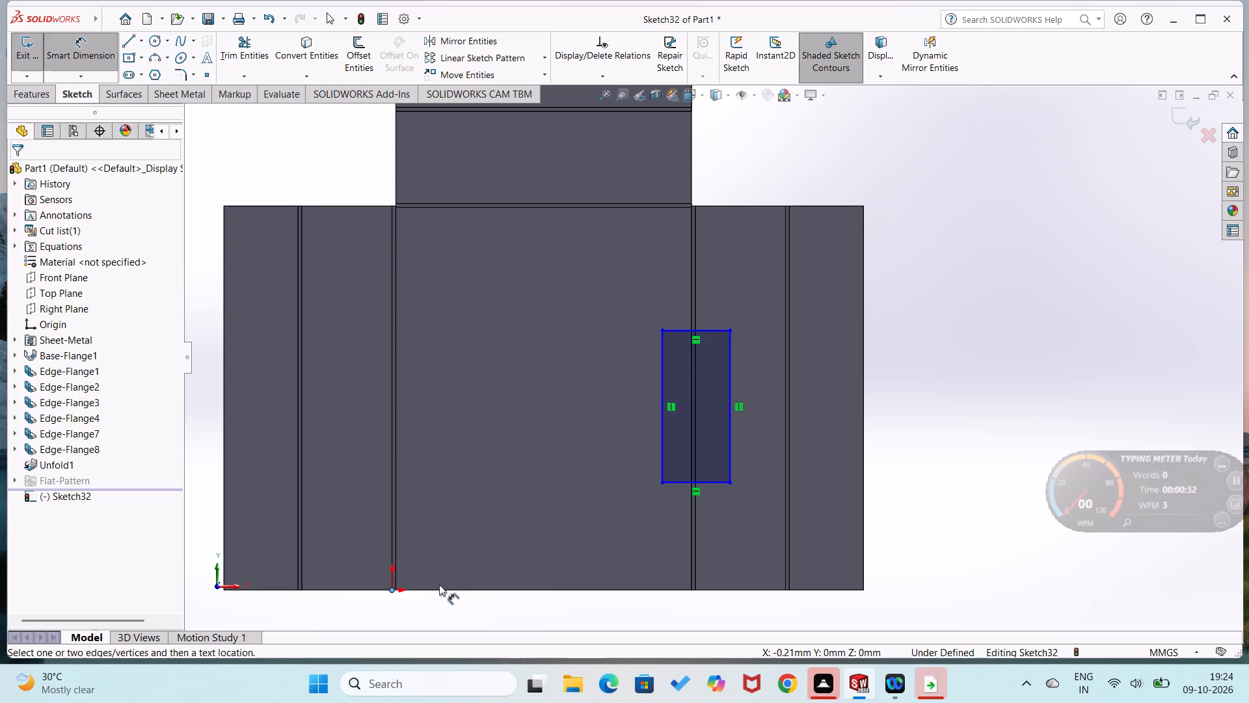
left_click(663, 482)
left_click(753, 517)
type("50")
key("Return")
left_click(941, 437)
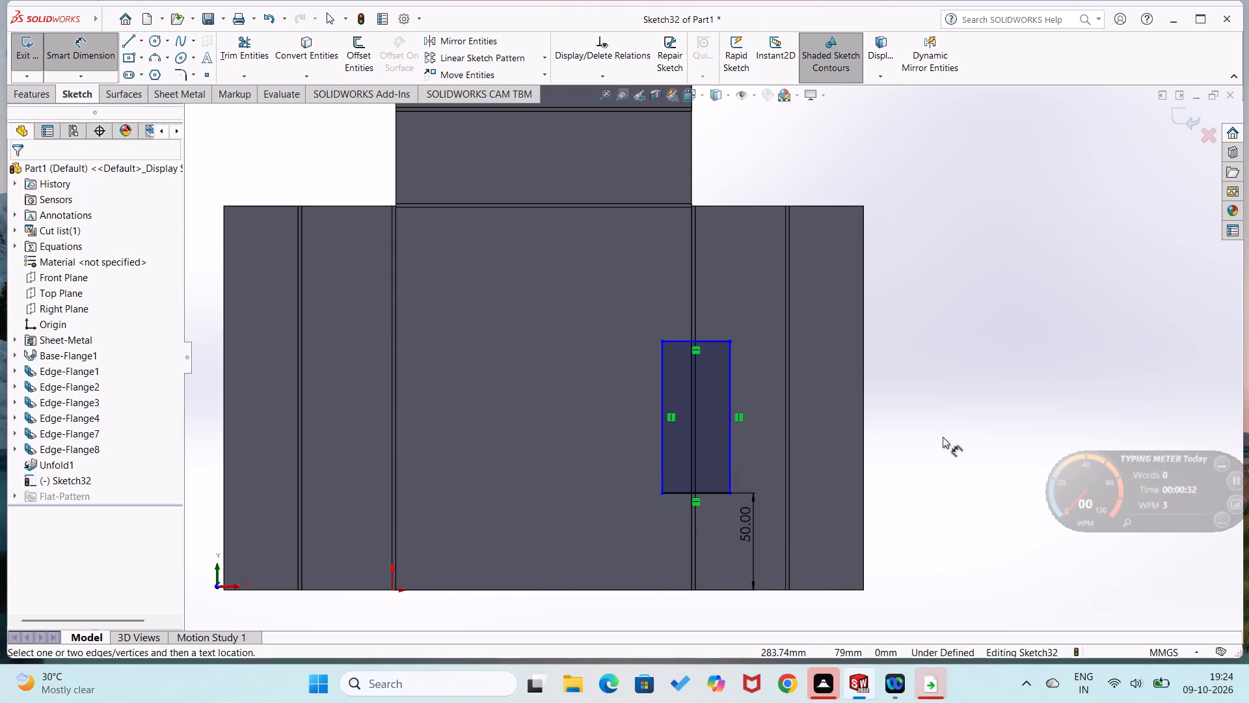
Dimension the rectangle with a height of 100 mm and a width of 50 mm.
left_click_drag(728, 456, 734, 454)
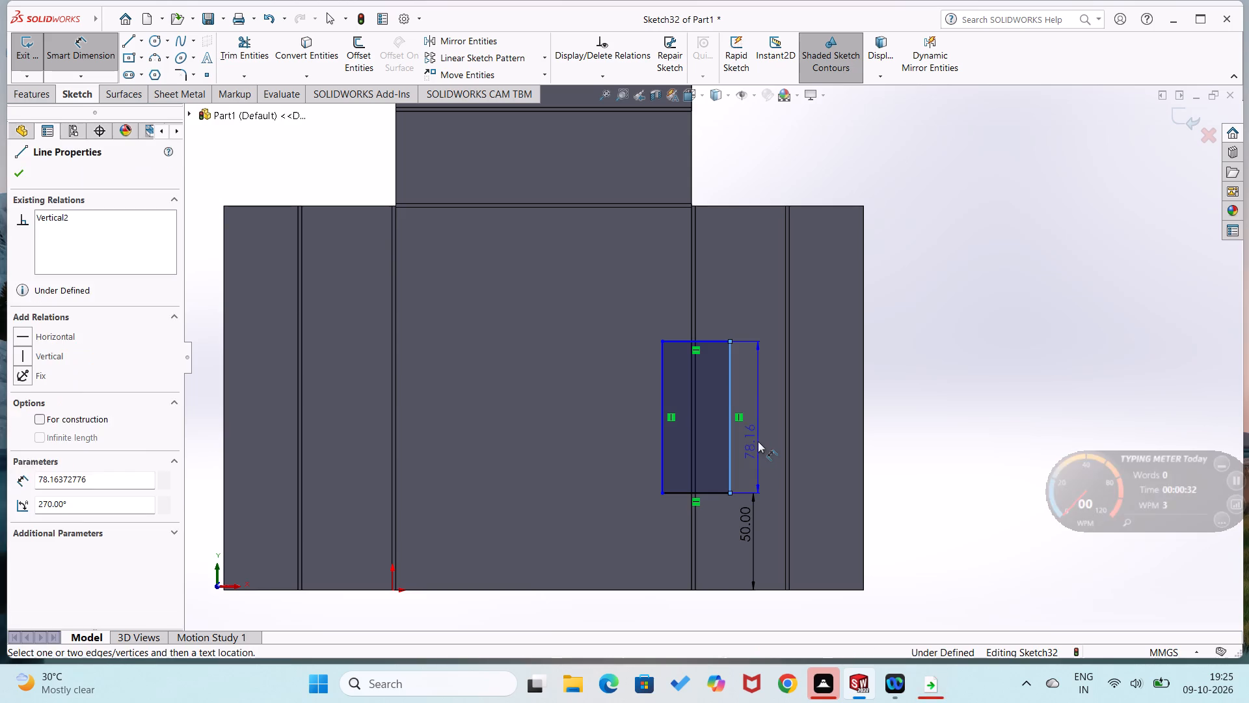
left_click(758, 441)
type("100")
key("Return")
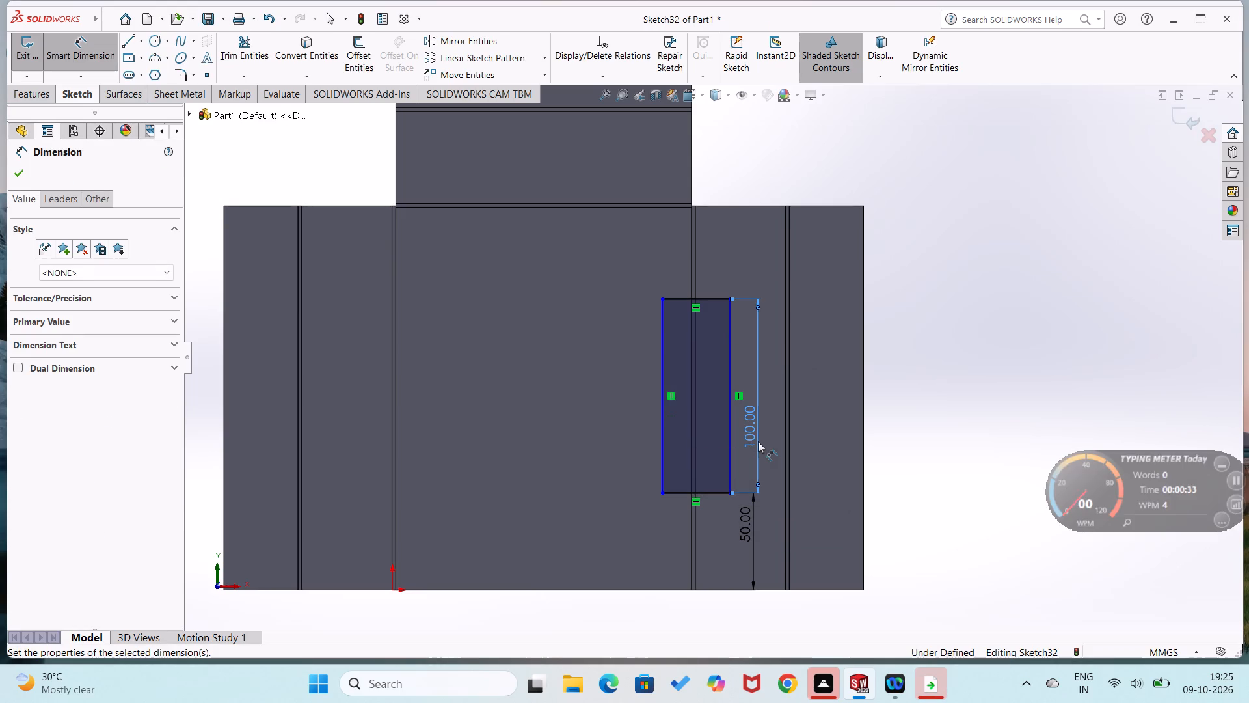
left_click(898, 394)
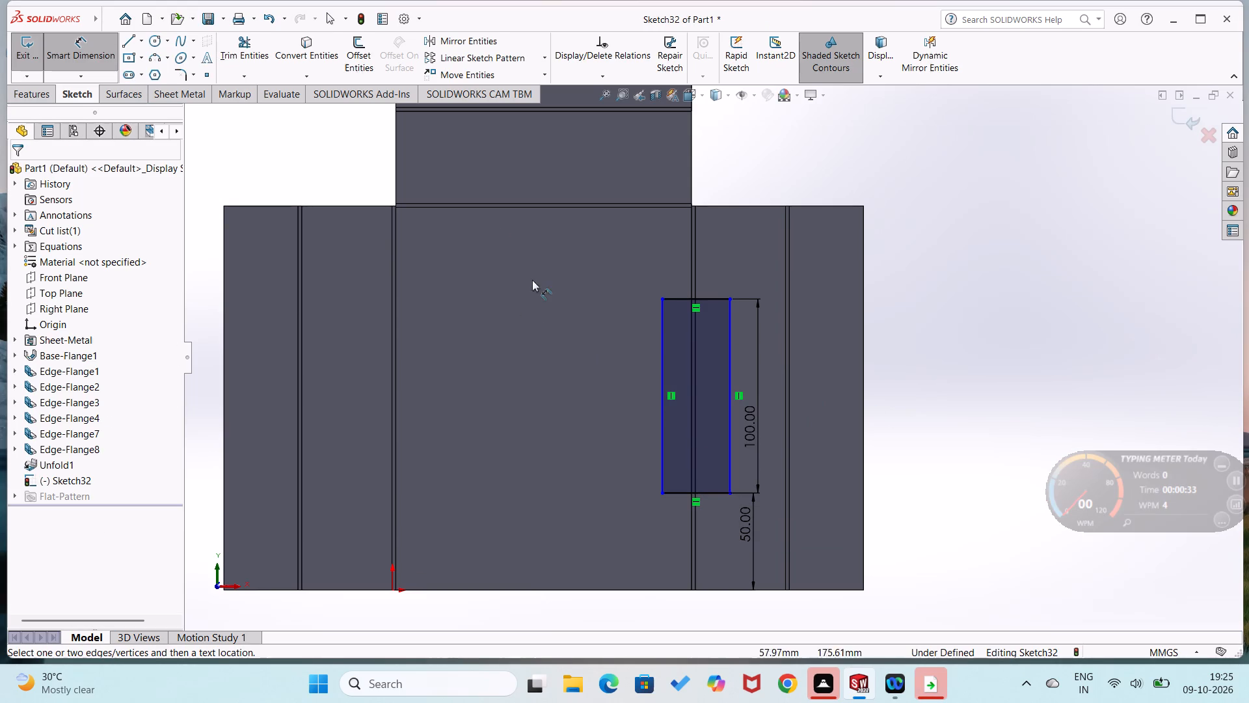
left_click(712, 493)
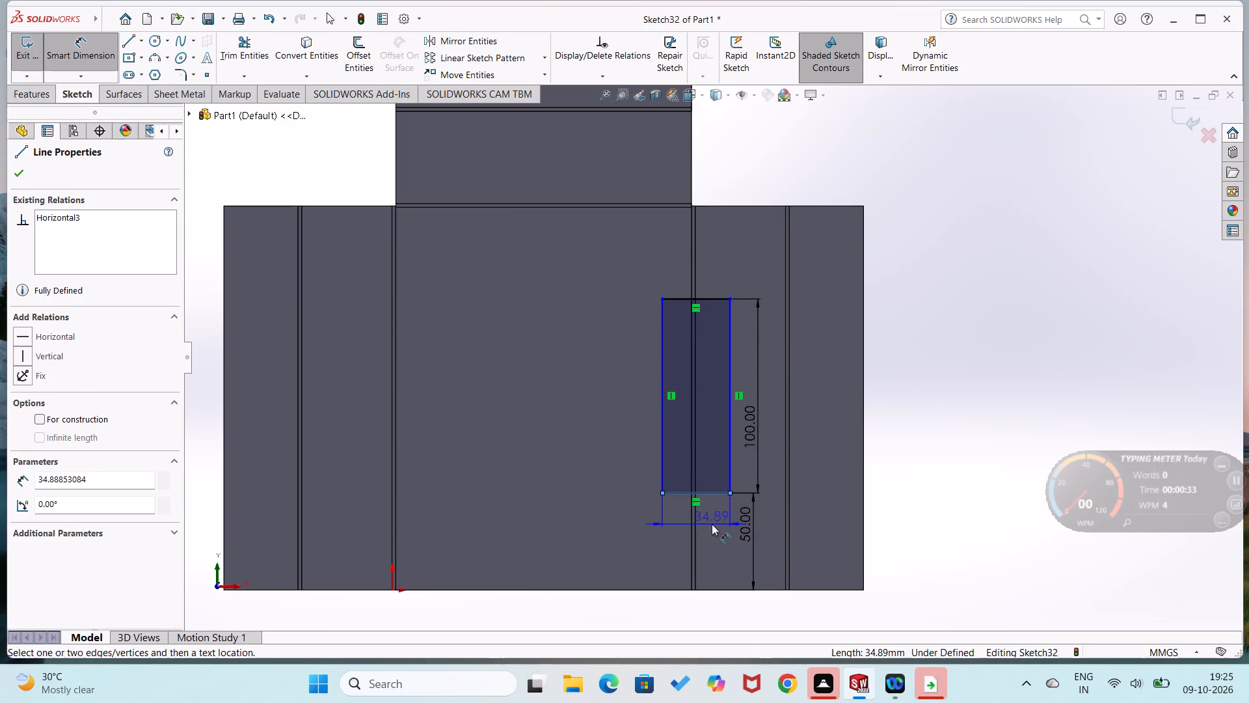
left_click(712, 524)
type("50")
key("Return")
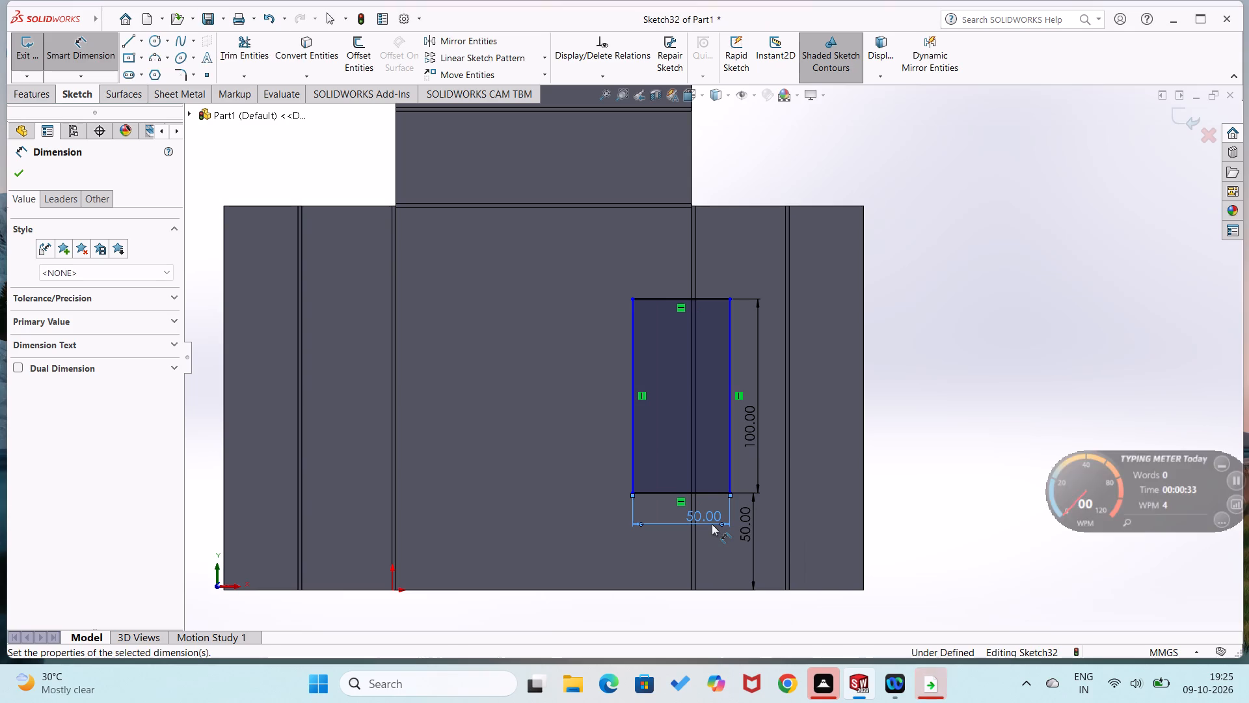
left_click(954, 502)
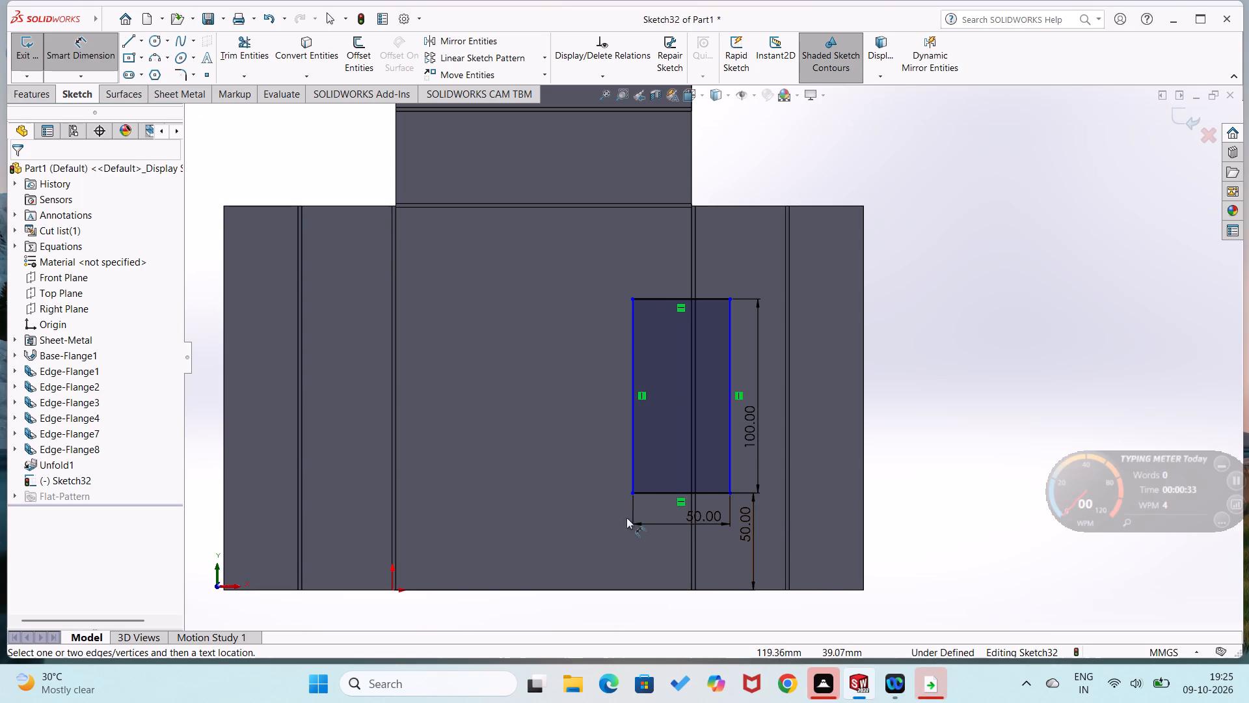
Add a Vertical relation between the midpoint of the rectangle's lower line and the bend's bottom vertex on the base plate side.
left_click(690, 590)
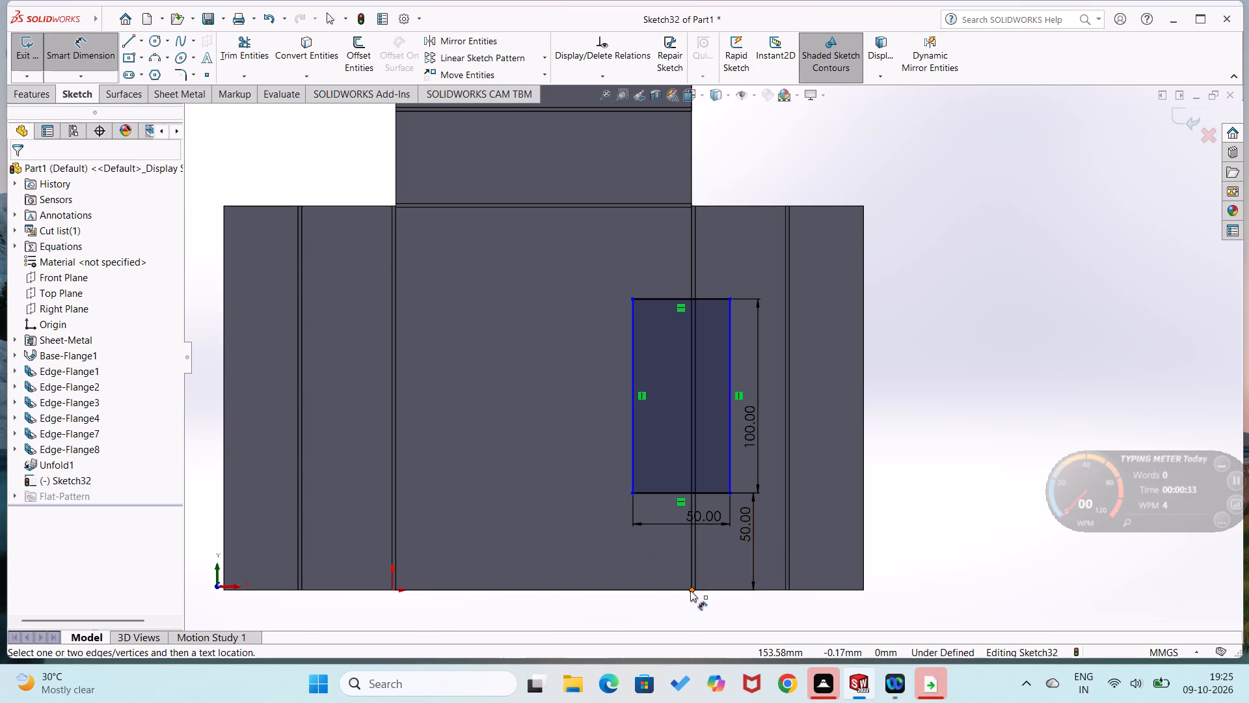
key("Escape")
key("Escape")
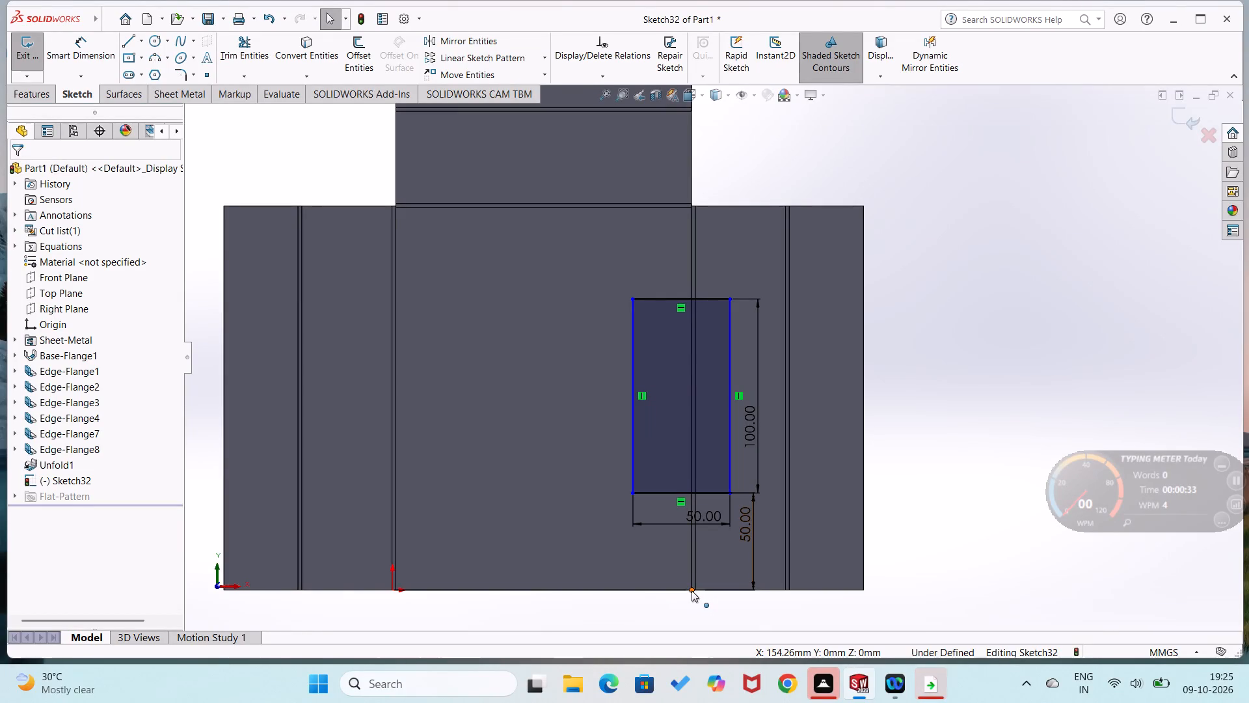
left_click(692, 592)
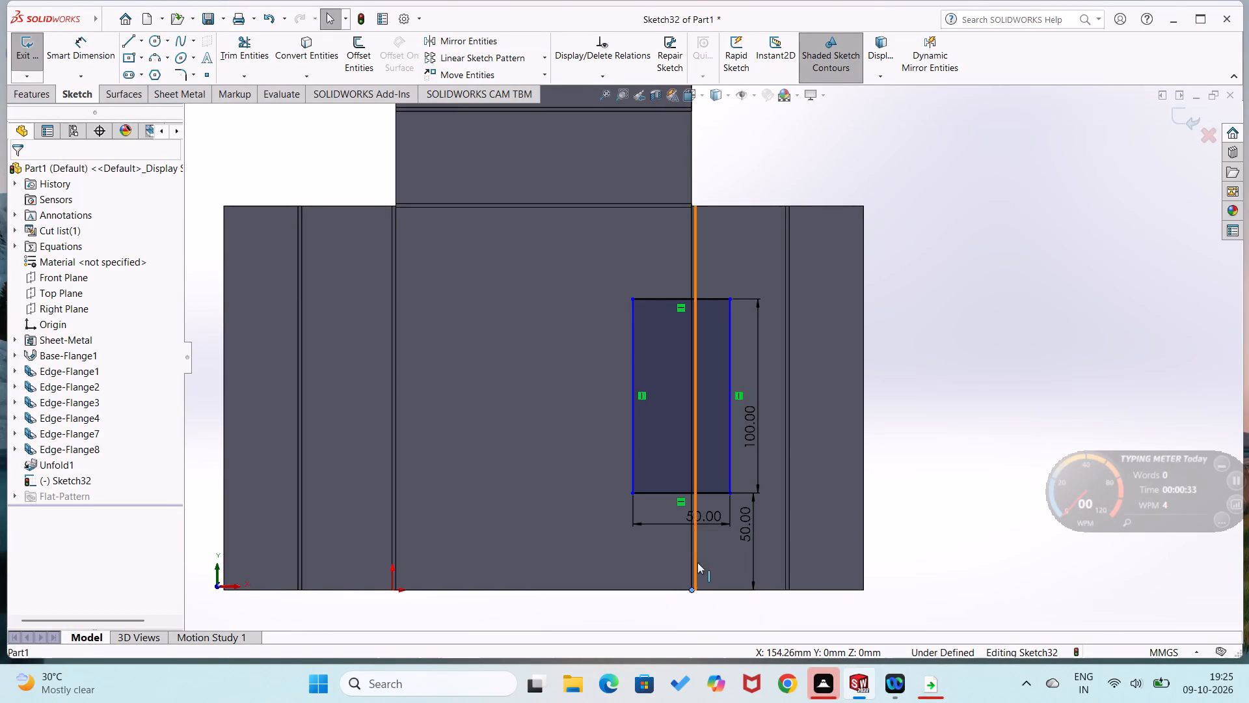
left_click(682, 491, "ctrl")
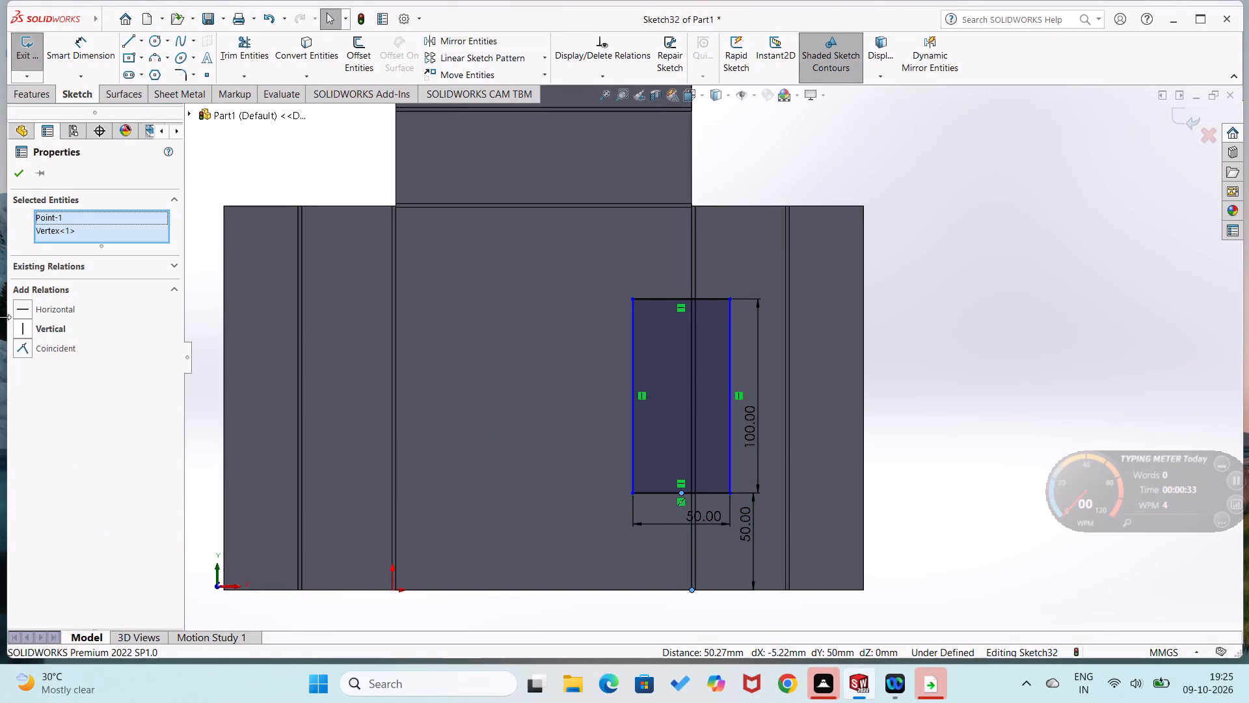
left_click(17, 326)
left_click(27, 171)
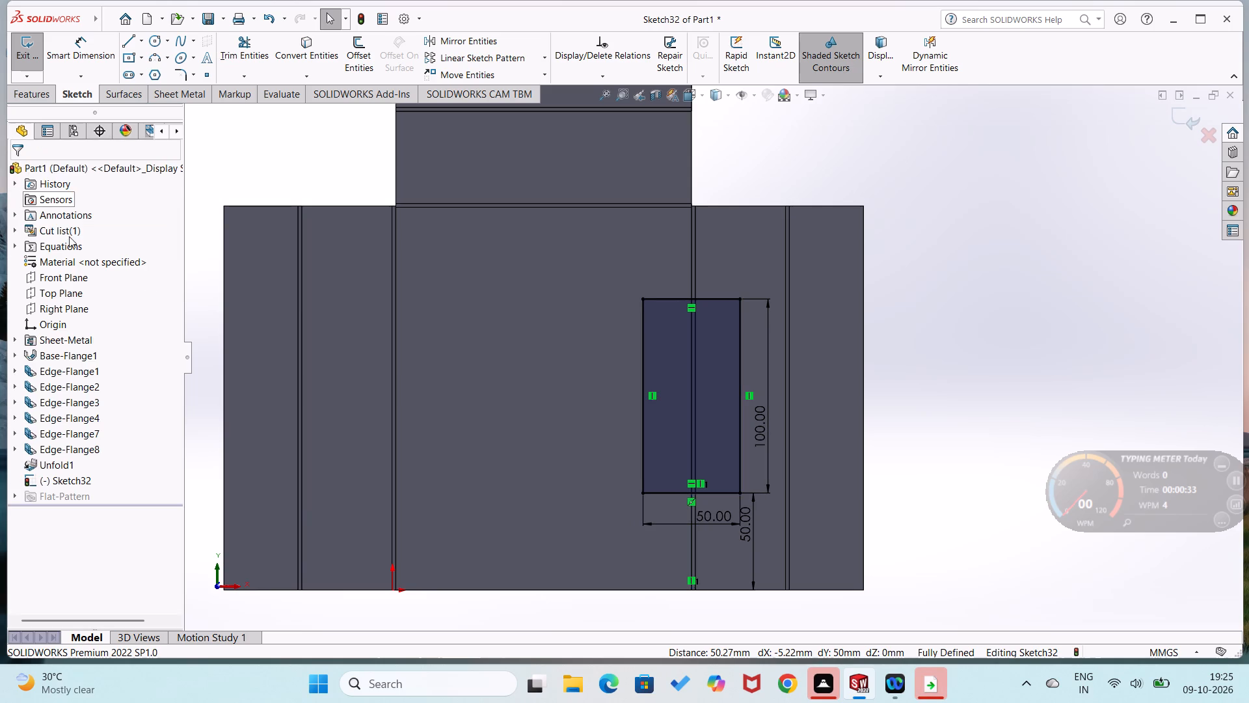
Cut the rectangle out of the unfolded sheet with a 10 mm Blind Extruded Cut, keeping Normal cut on.
left_click(44, 94)
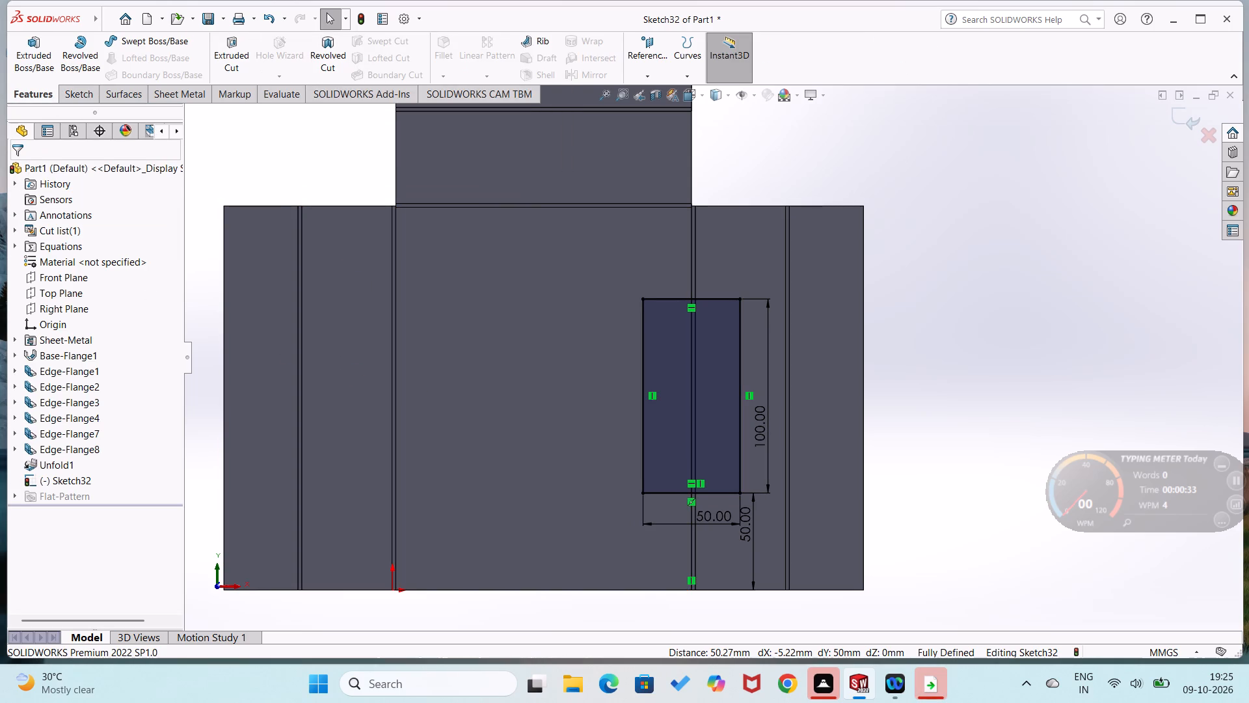
left_click(45, 95)
left_click(239, 55)
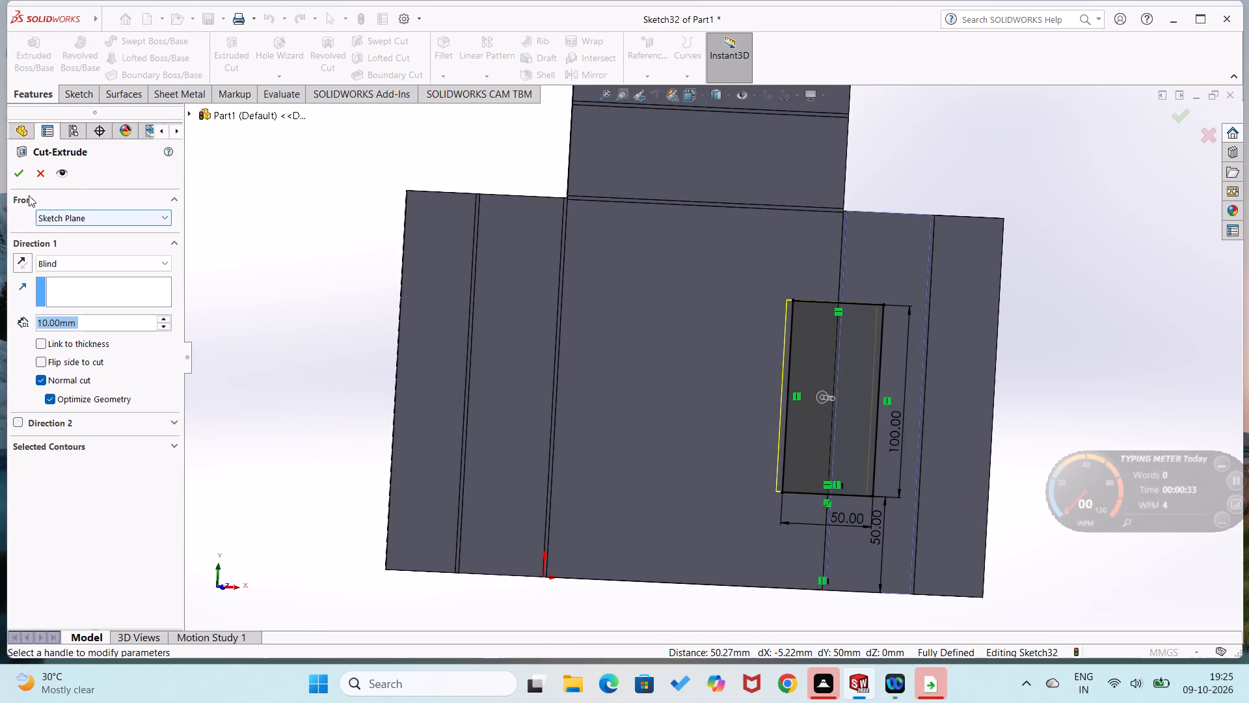
left_click(21, 172)
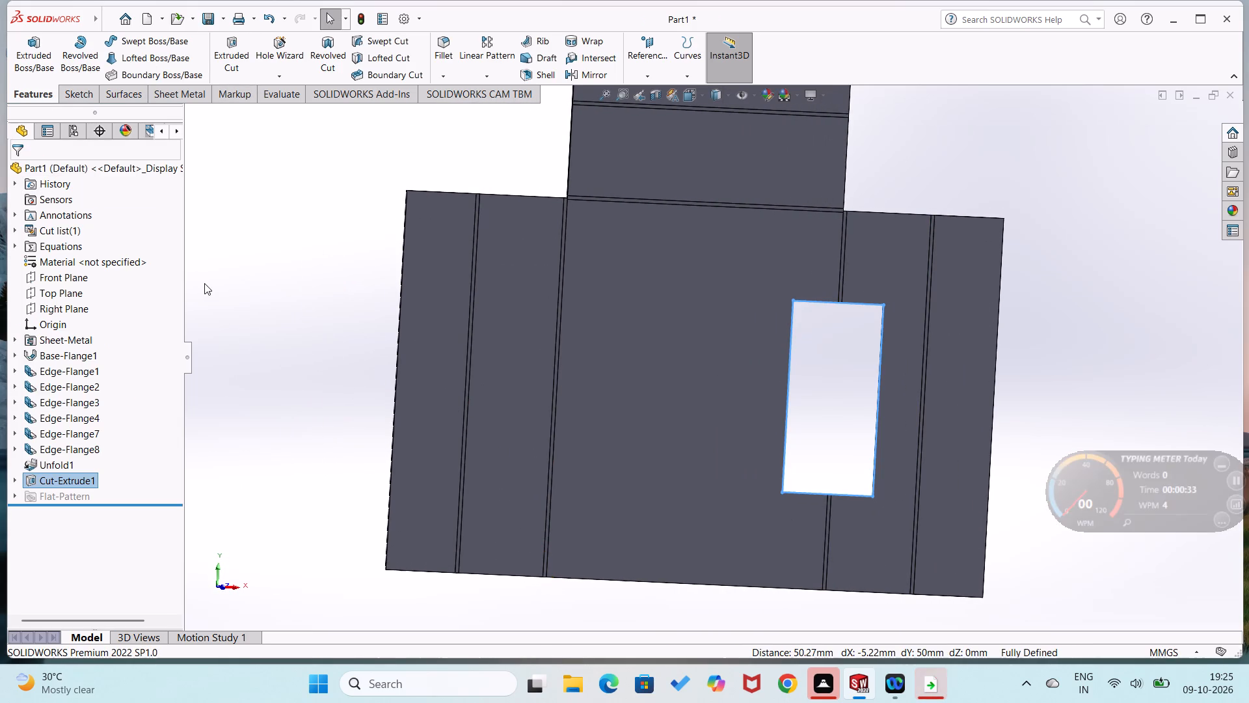
left_click(209, 290)
Fillet the four corner edges of the rectangular window with a 7 mm symmetric radius.
middle_click_drag(209, 290, 187, 264)
scroll(184, 259, "up", 1)
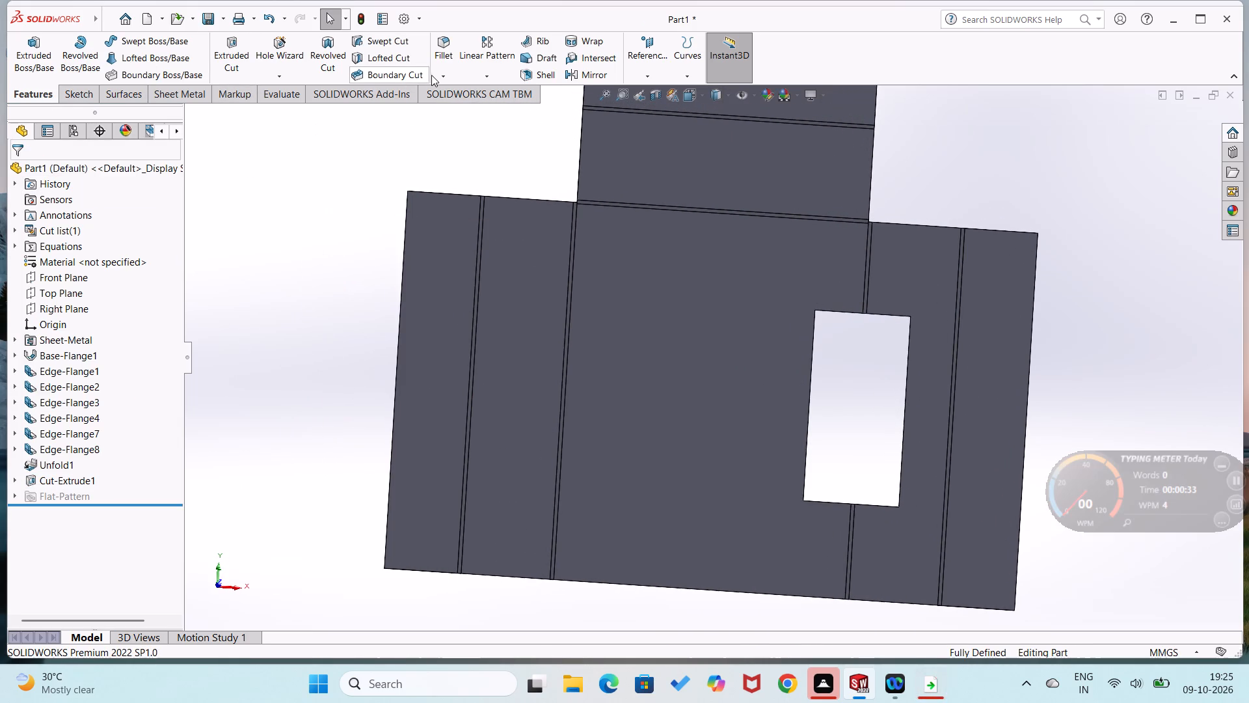
left_click(435, 75)
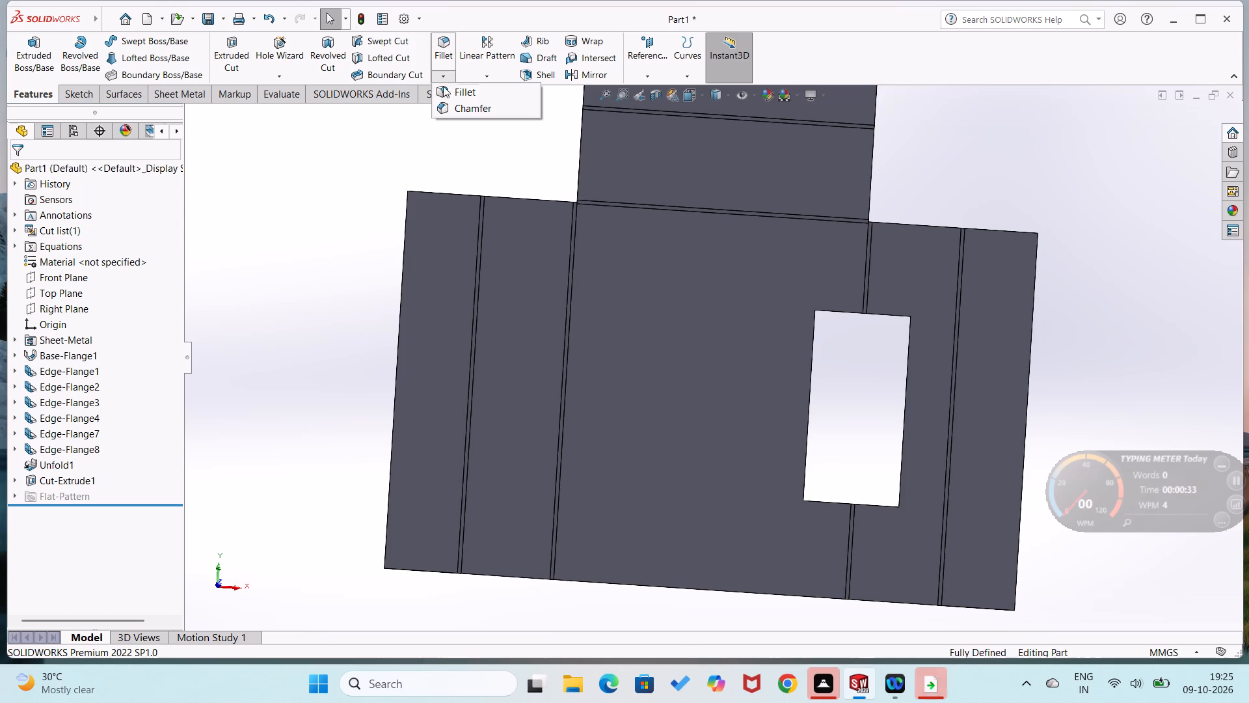
left_click(445, 71)
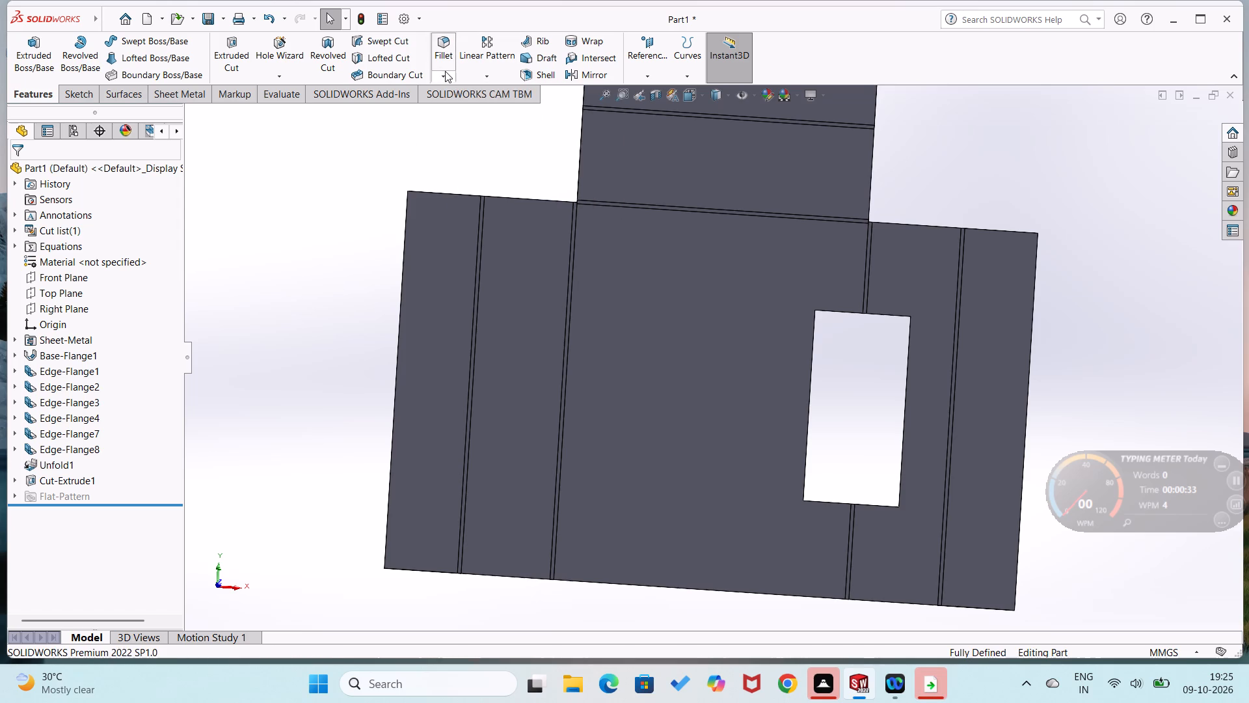
left_click(447, 74)
left_click(464, 87)
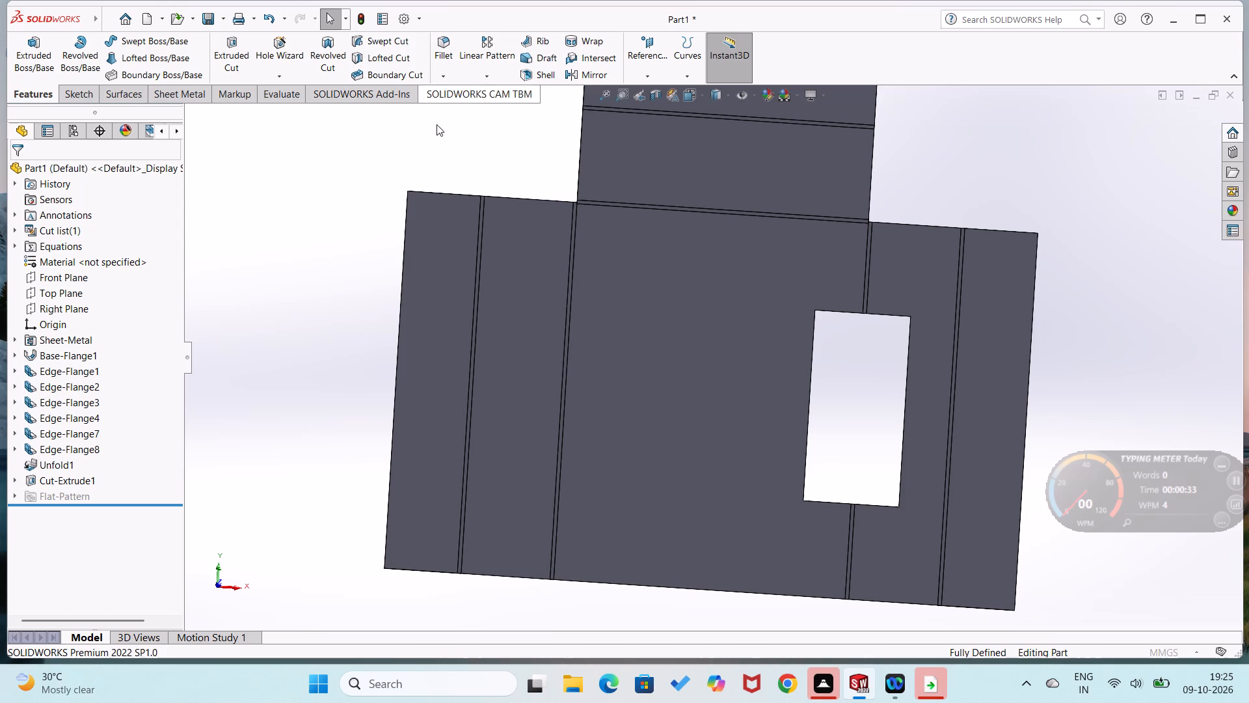
key("7")
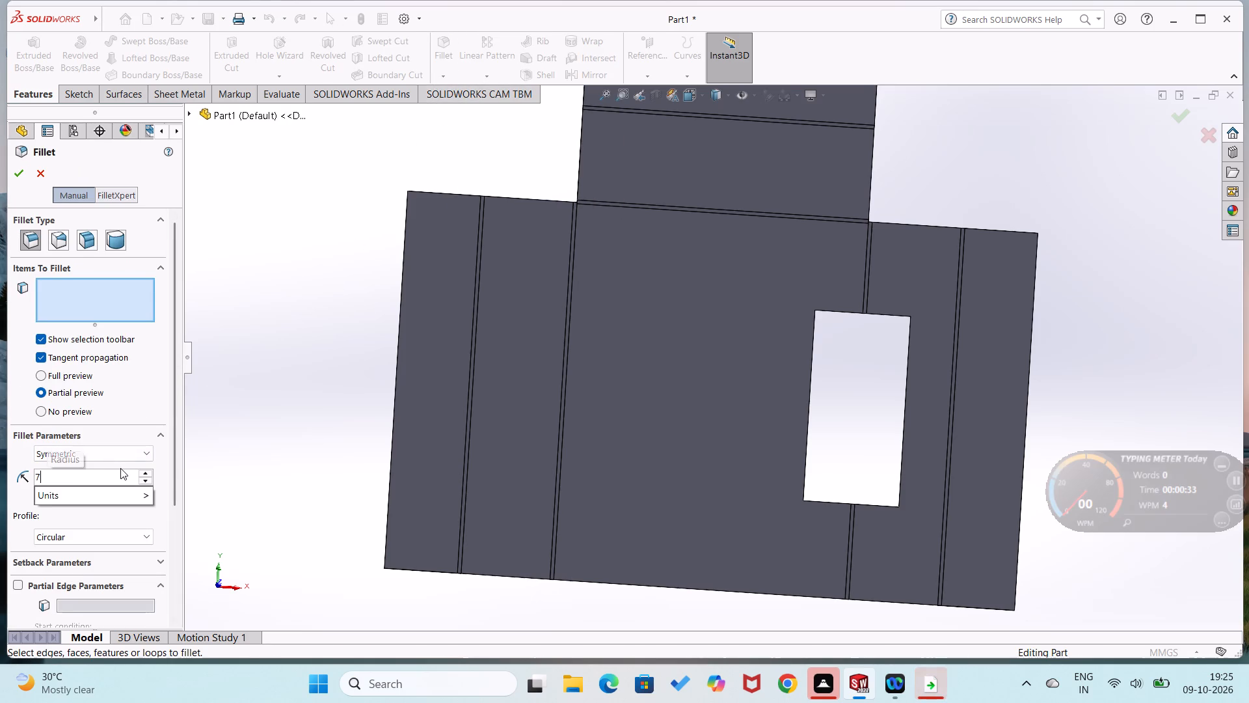
key("Return")
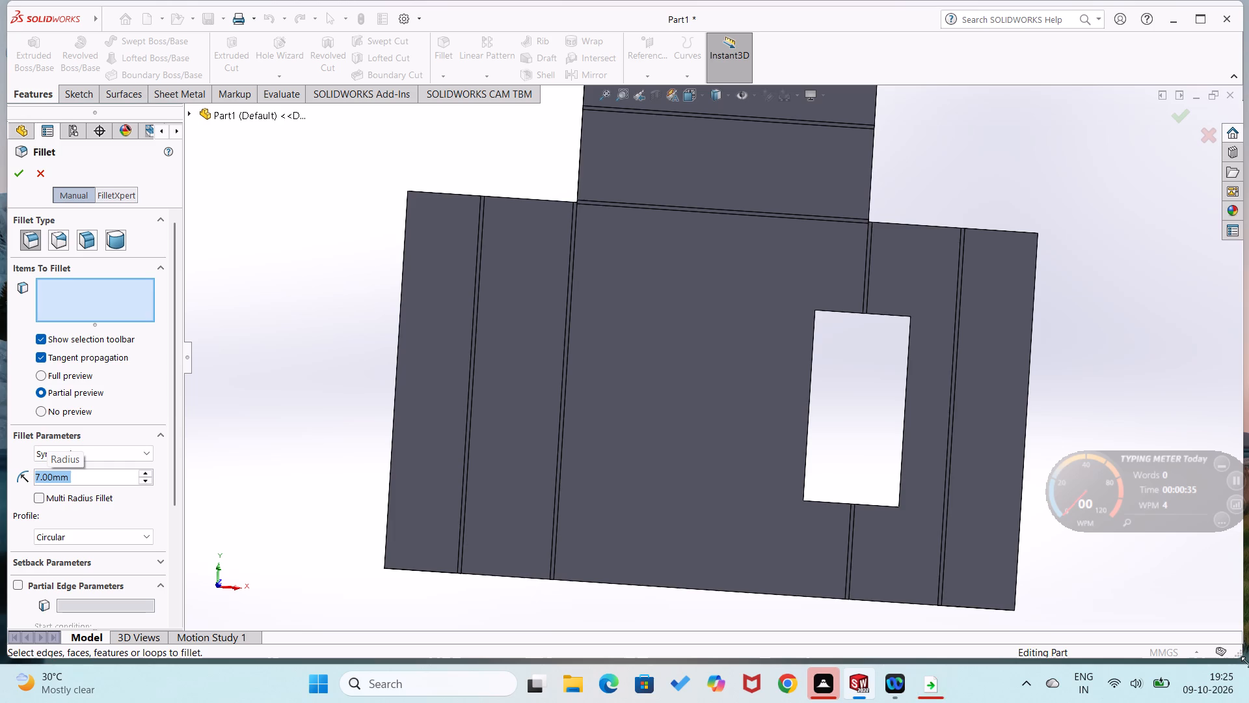
scroll(1246, 662, "down", 4)
scroll(876, 418, "down", 2)
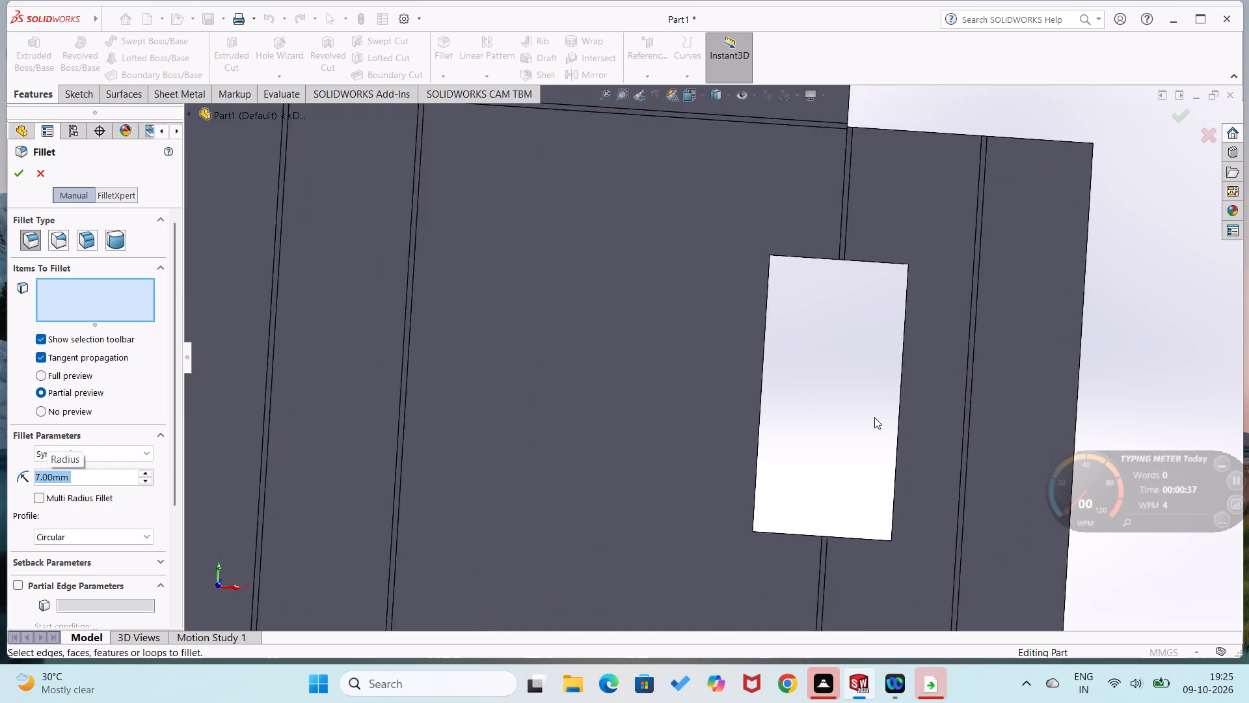
scroll(874, 417, "down", 2)
middle_click_drag(811, 375, 747, 307)
scroll(737, 235, "down", 4)
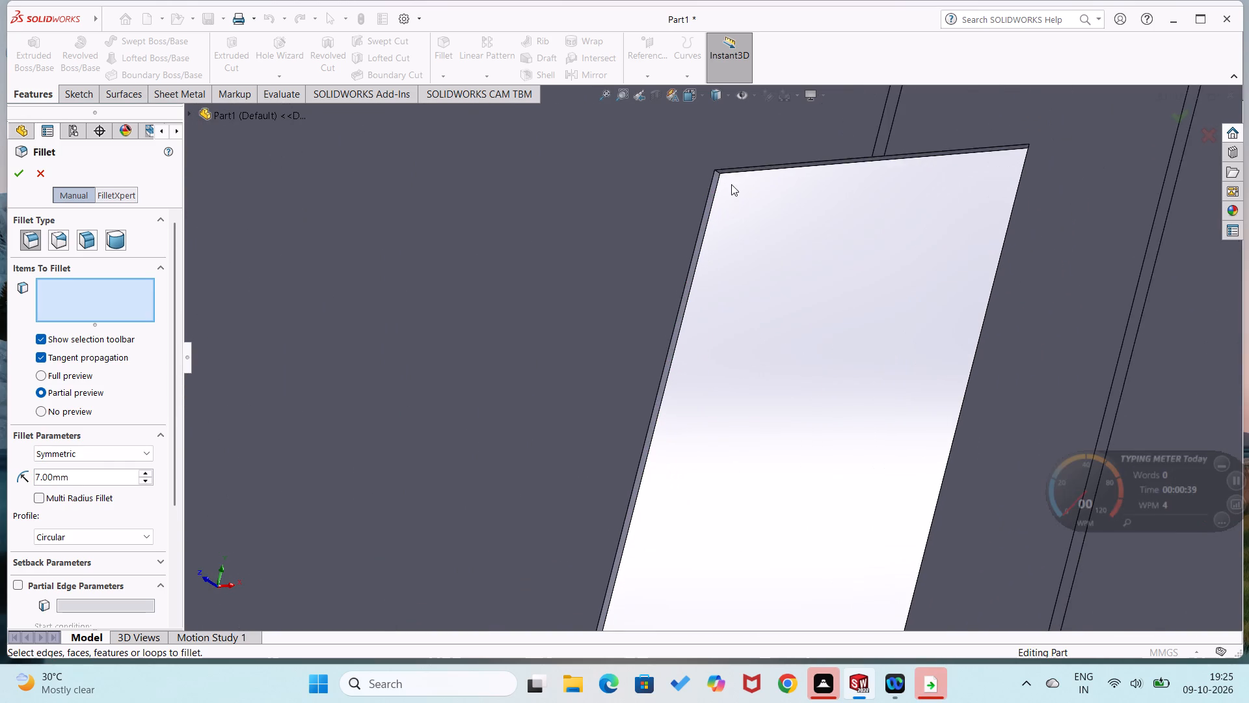
scroll(731, 184, "down", 3)
left_click(705, 195)
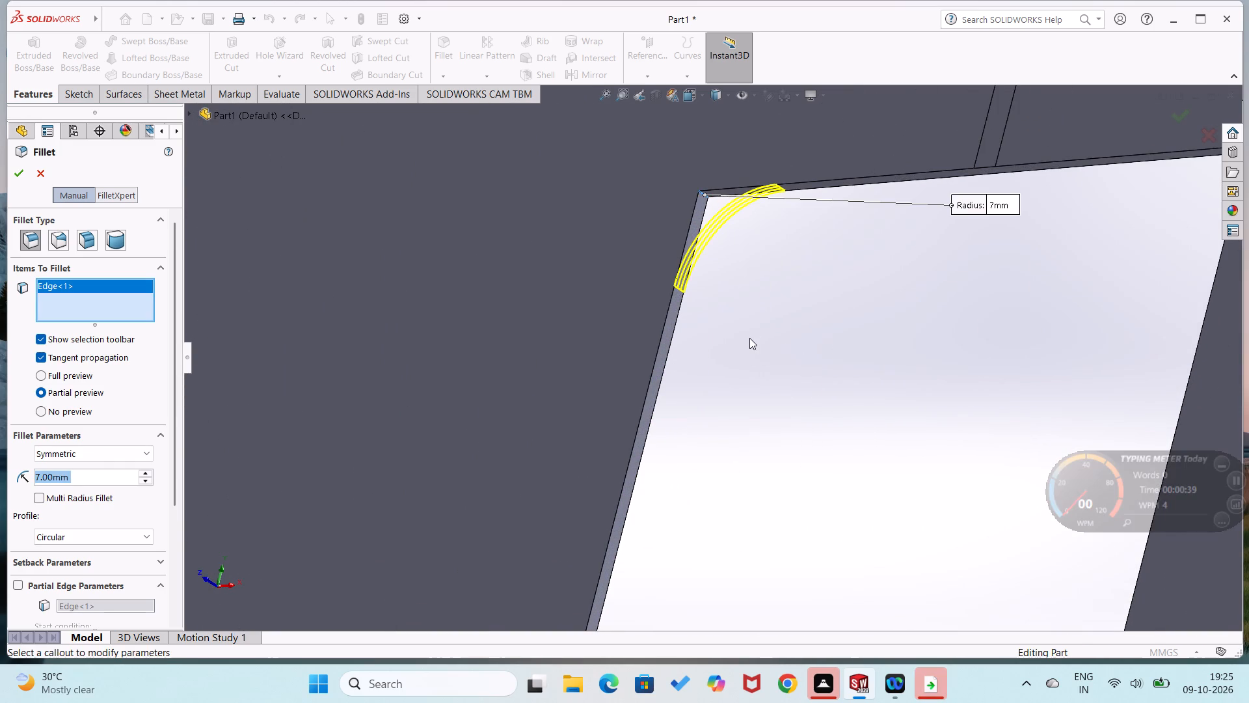
scroll(749, 338, "up", 4)
middle_click_drag(851, 398, 993, 419)
scroll(945, 335, "down", 4)
middle_click_drag(856, 319, 872, 274)
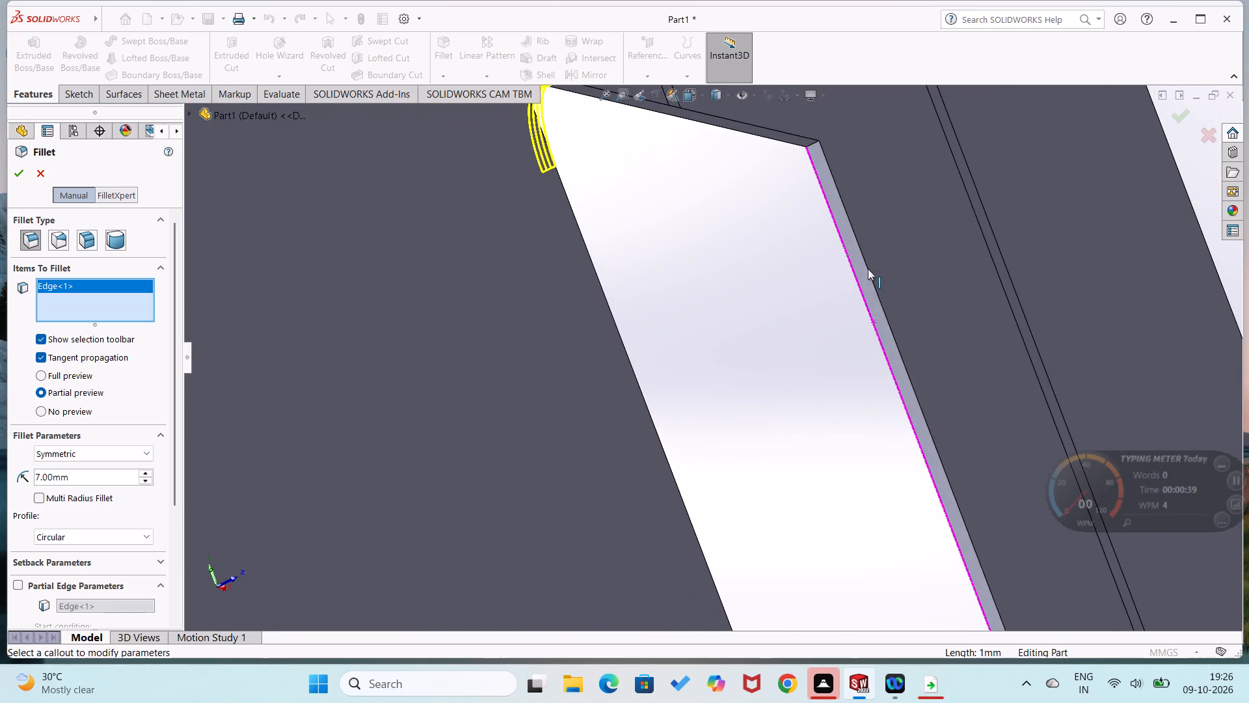
left_click(815, 145)
scroll(804, 296, "up", 4)
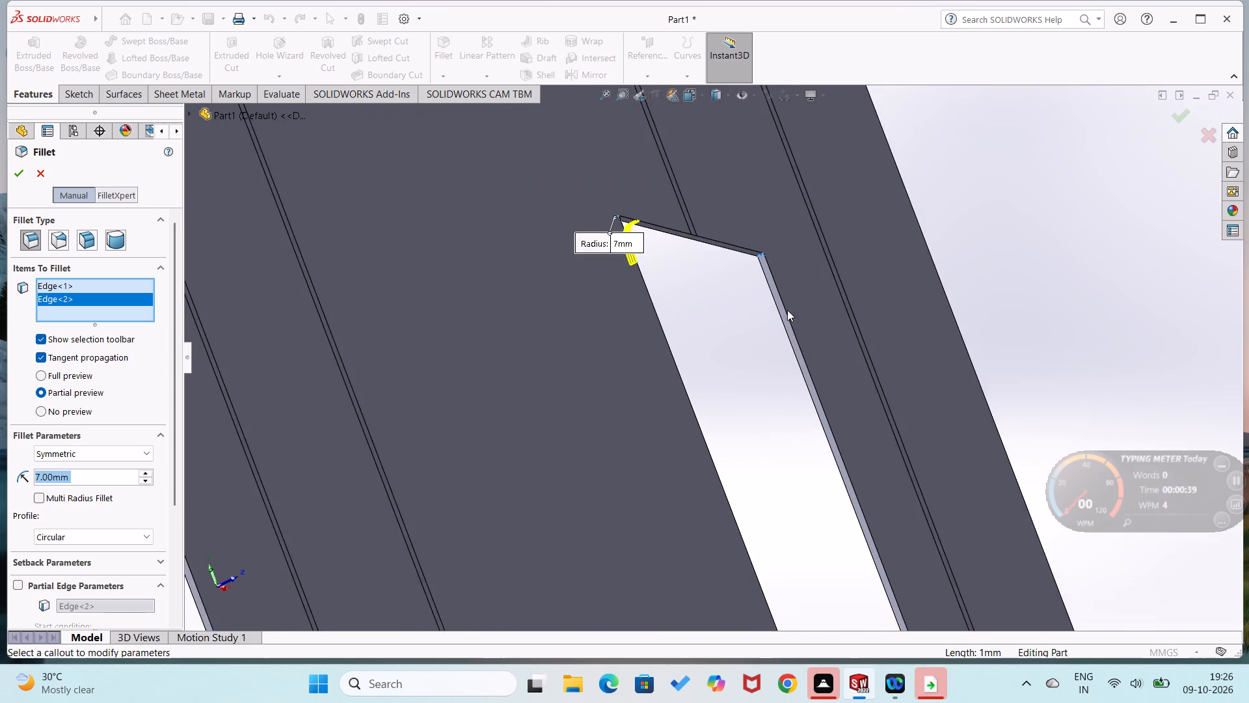
scroll(798, 404, "up", 3)
middle_click_drag(795, 438, 766, 487)
scroll(766, 487, "up", 5)
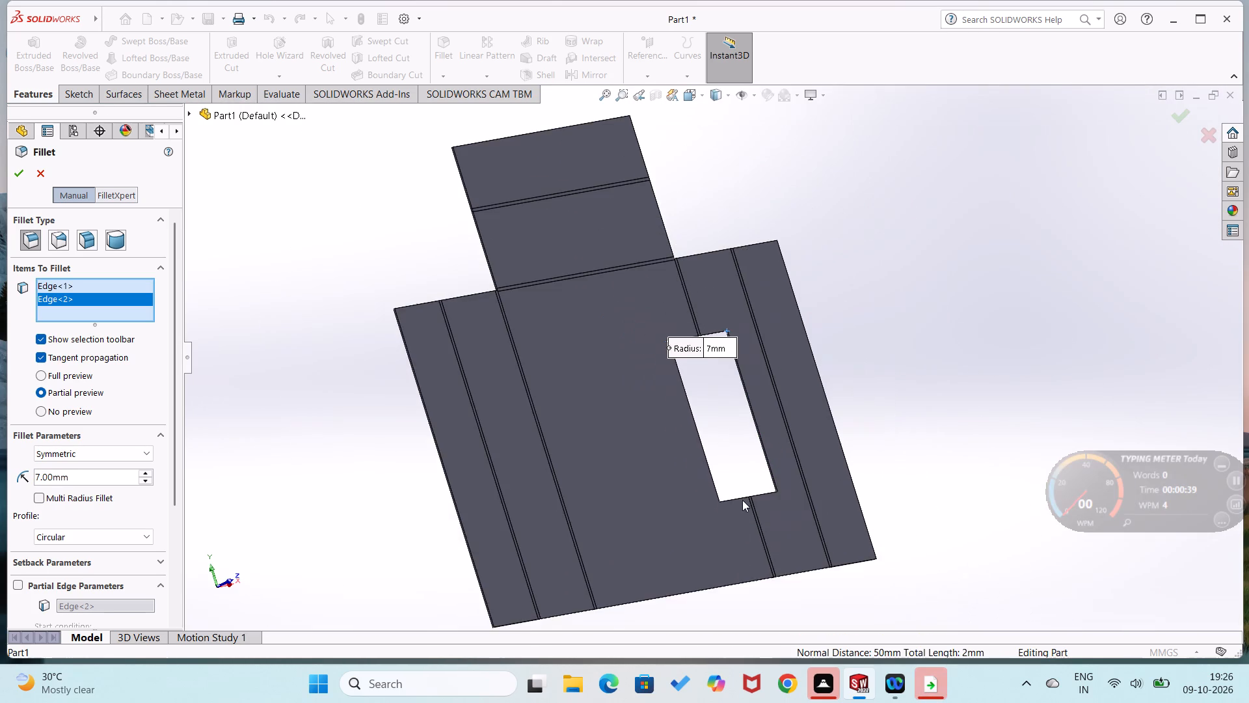
middle_click_drag(737, 503, 765, 616)
scroll(738, 467, "down", 4)
scroll(670, 447, "down", 2)
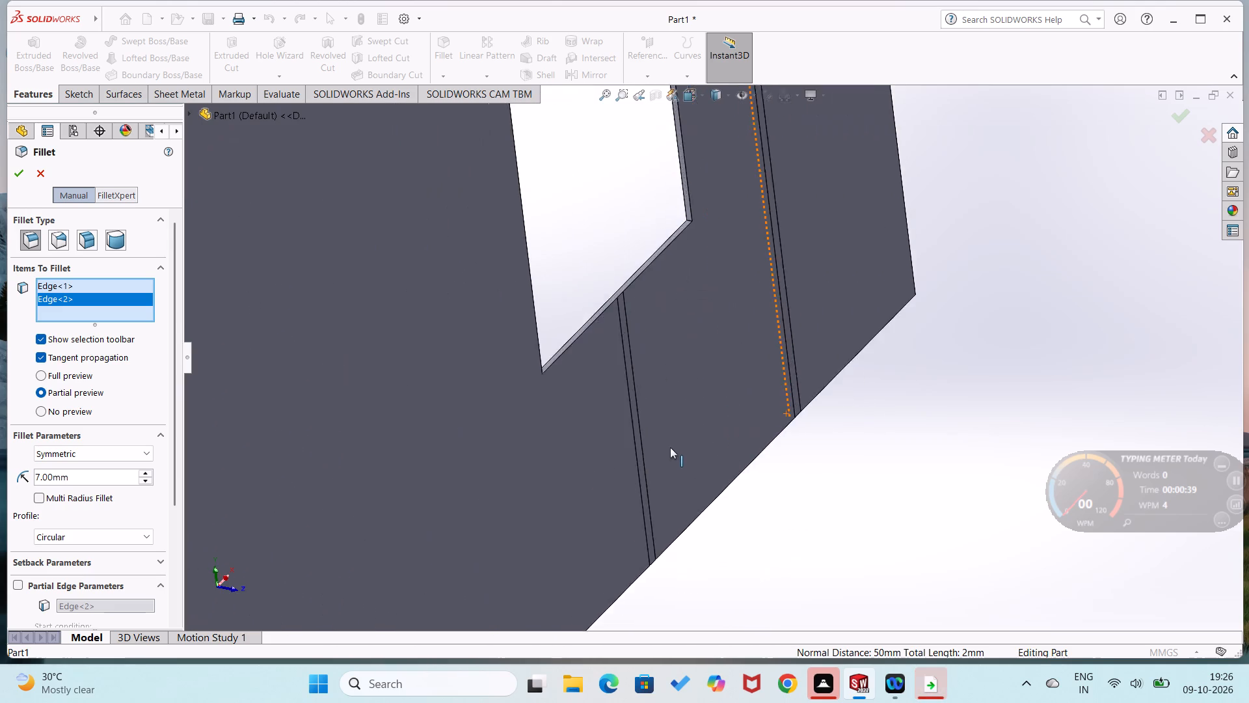
scroll(670, 447, "down", 5)
scroll(614, 375, "up", 3)
scroll(629, 271, "up", 3)
scroll(649, 223, "down", 4)
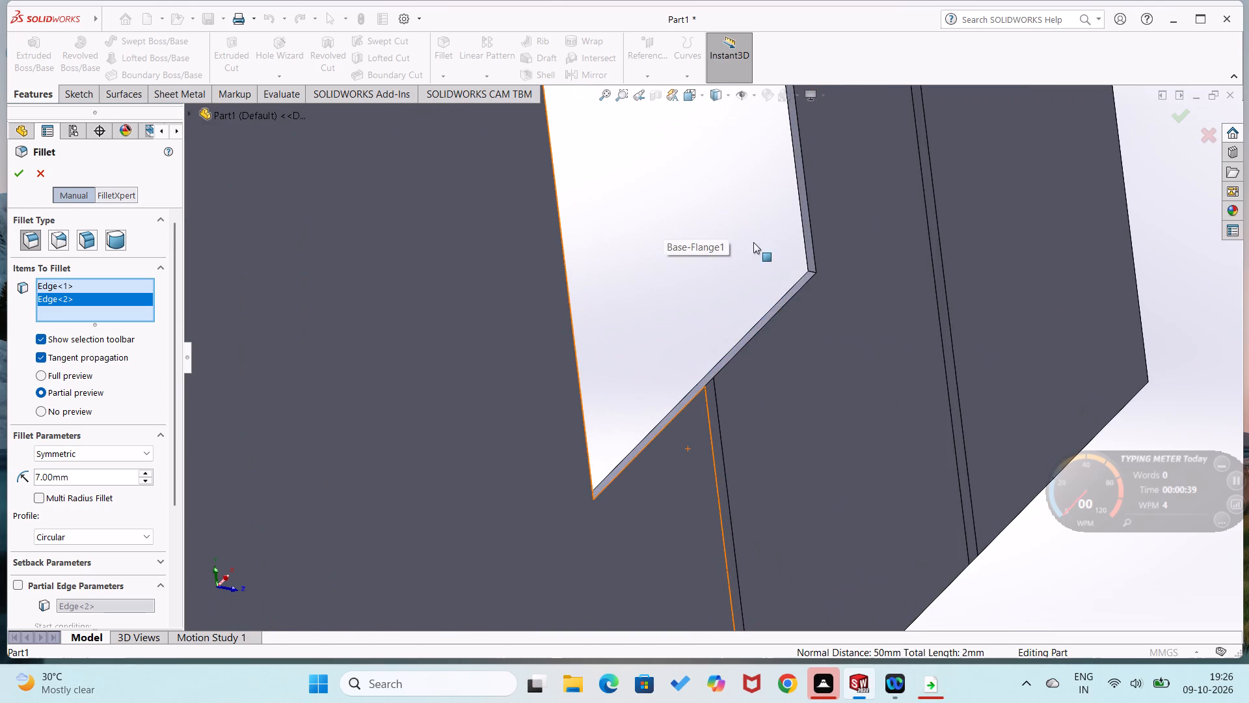
left_click(812, 272)
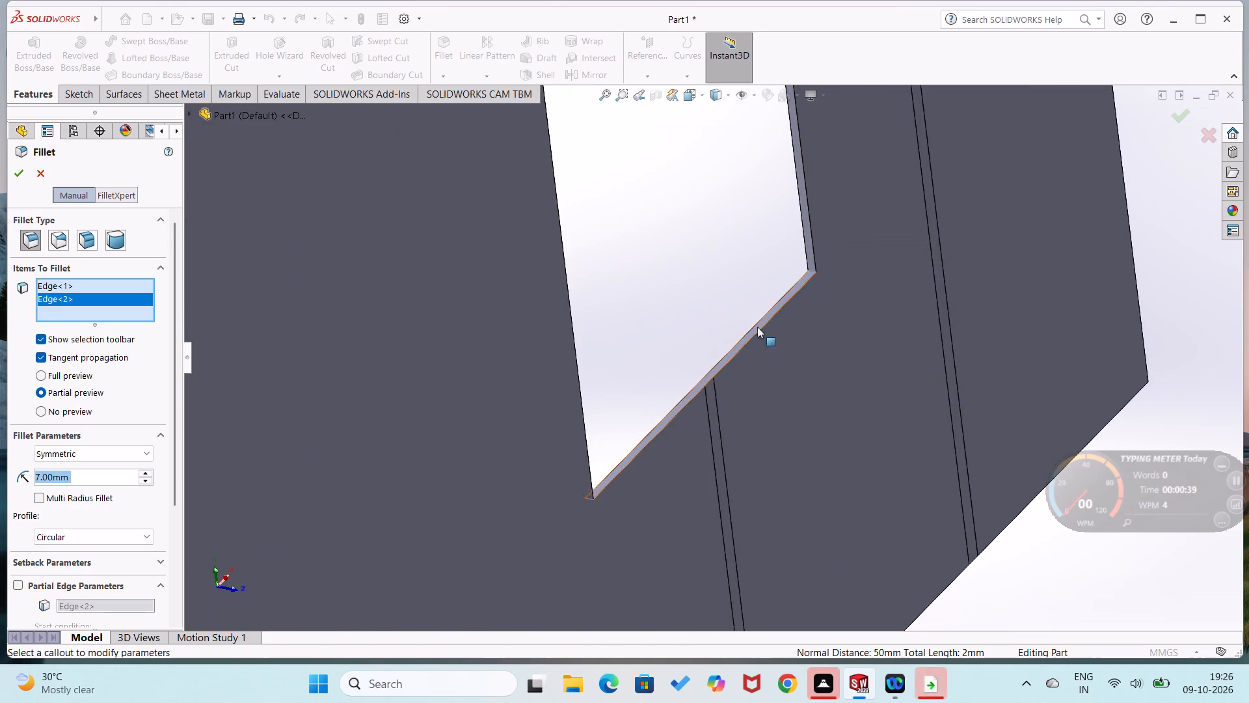
middle_click_drag(726, 320, 708, 504)
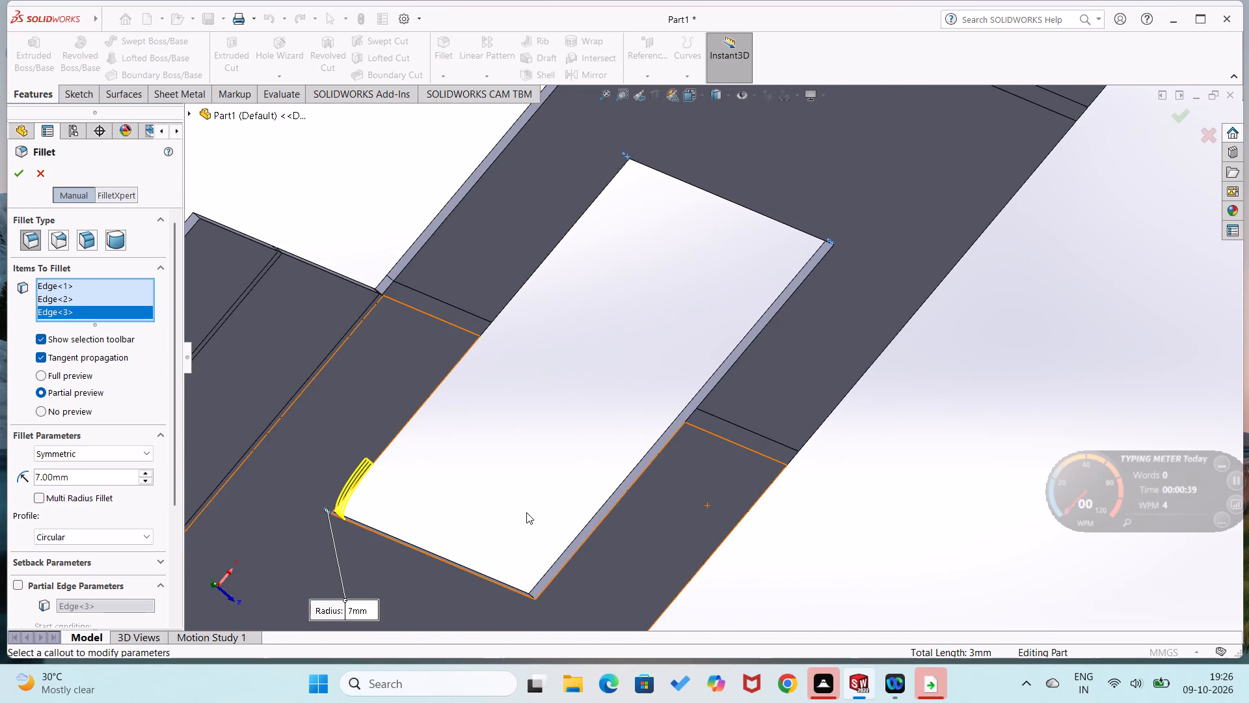
middle_click_drag(526, 512, 536, 542)
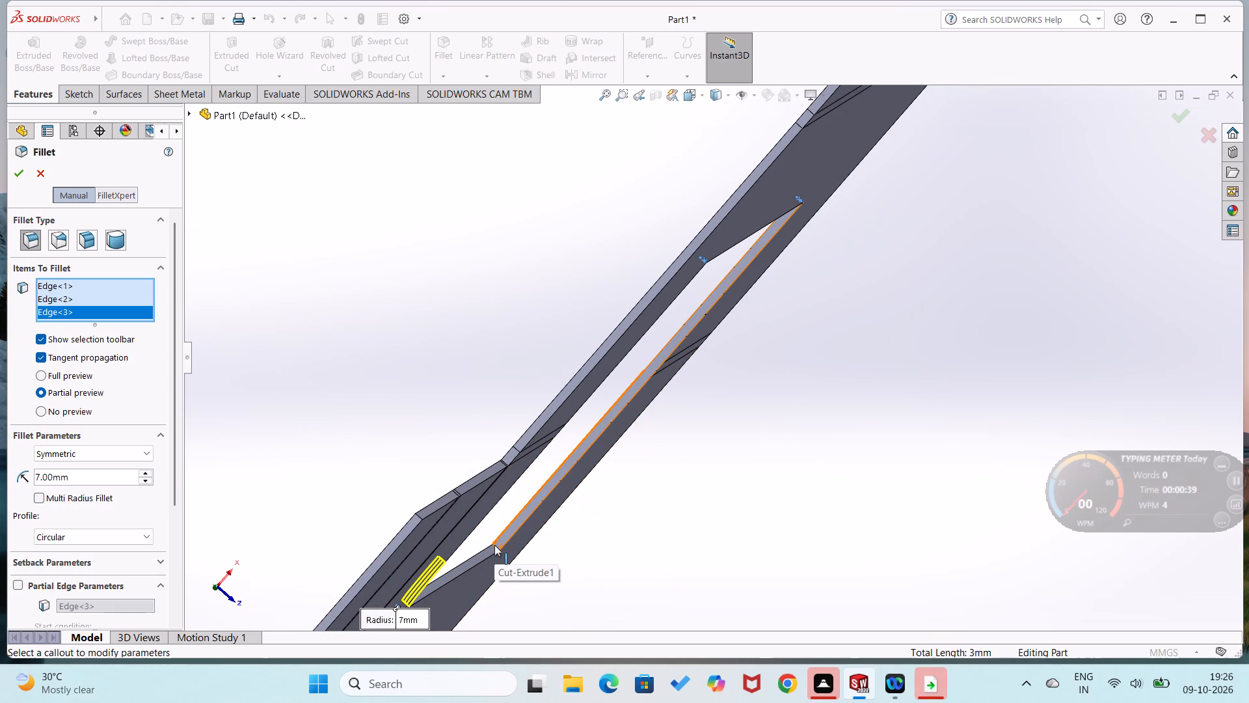
left_click(494, 549)
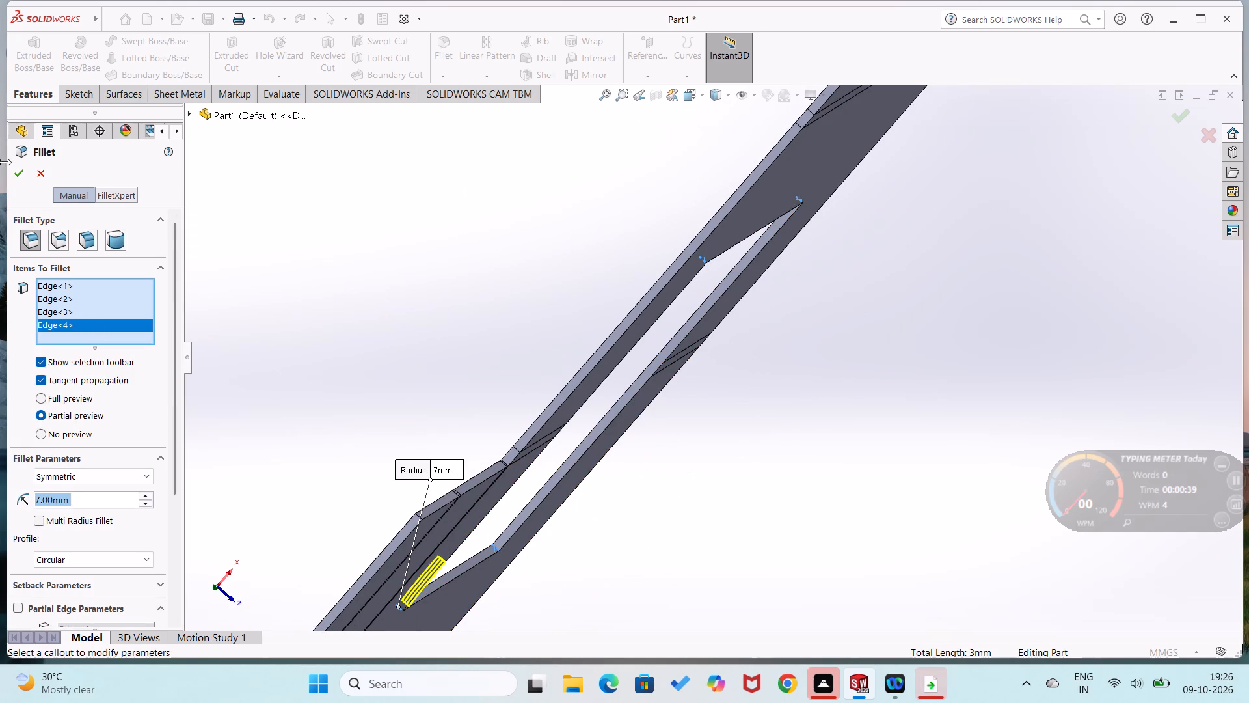
left_click(20, 176)
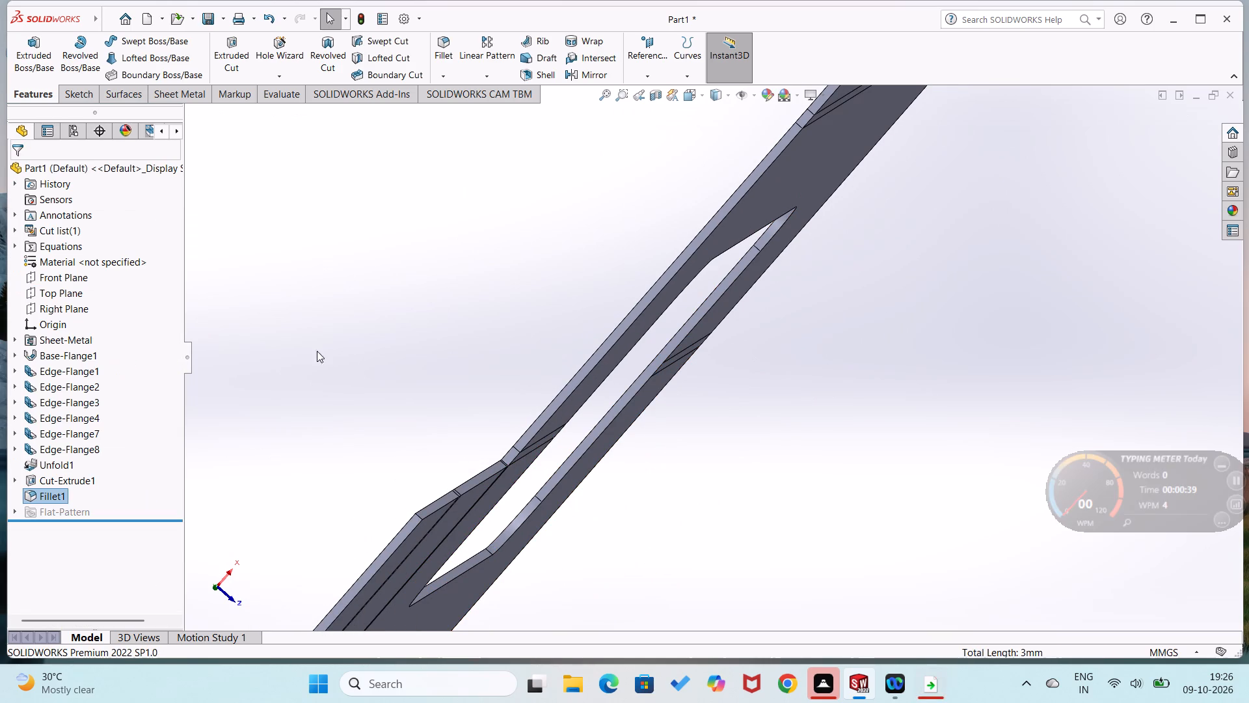
Start a new sketch on the unfolded sheet's Edge-Flange2 face, the outer flange farthest from the window.
middle_click_drag(352, 368, 285, 273)
scroll(385, 385, "up", 4)
scroll(486, 383, "up", 4)
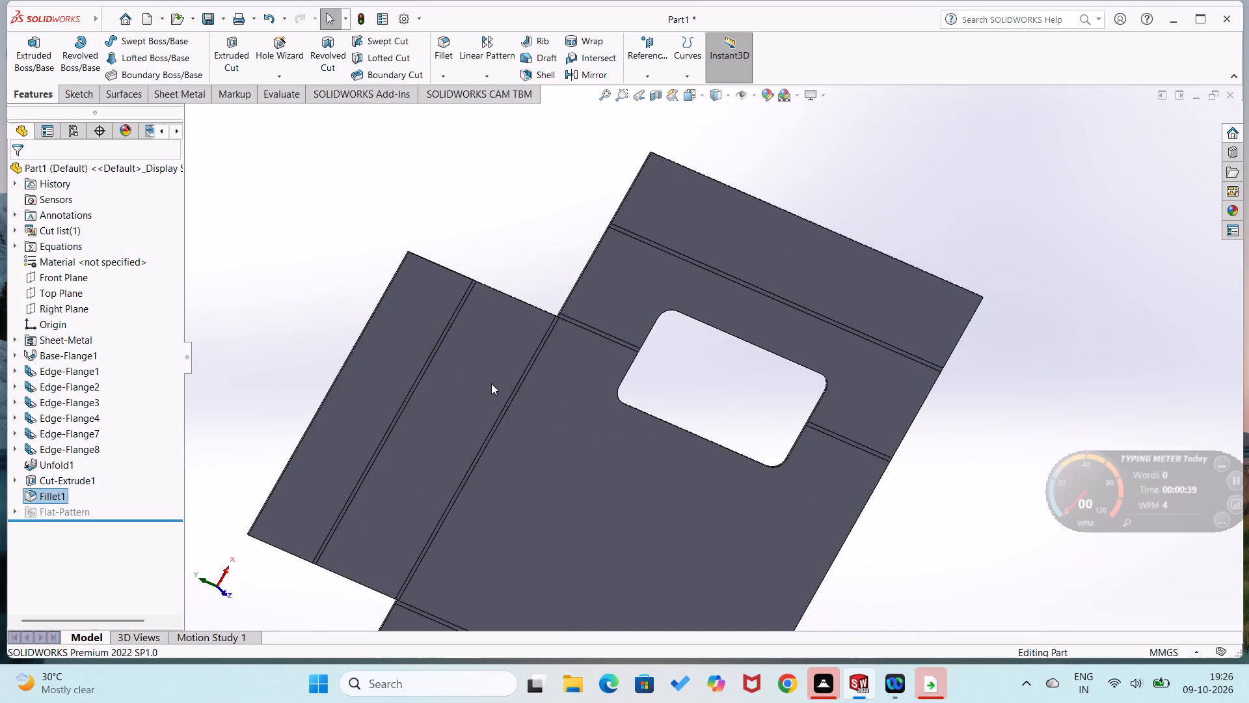
scroll(491, 383, "up", 4)
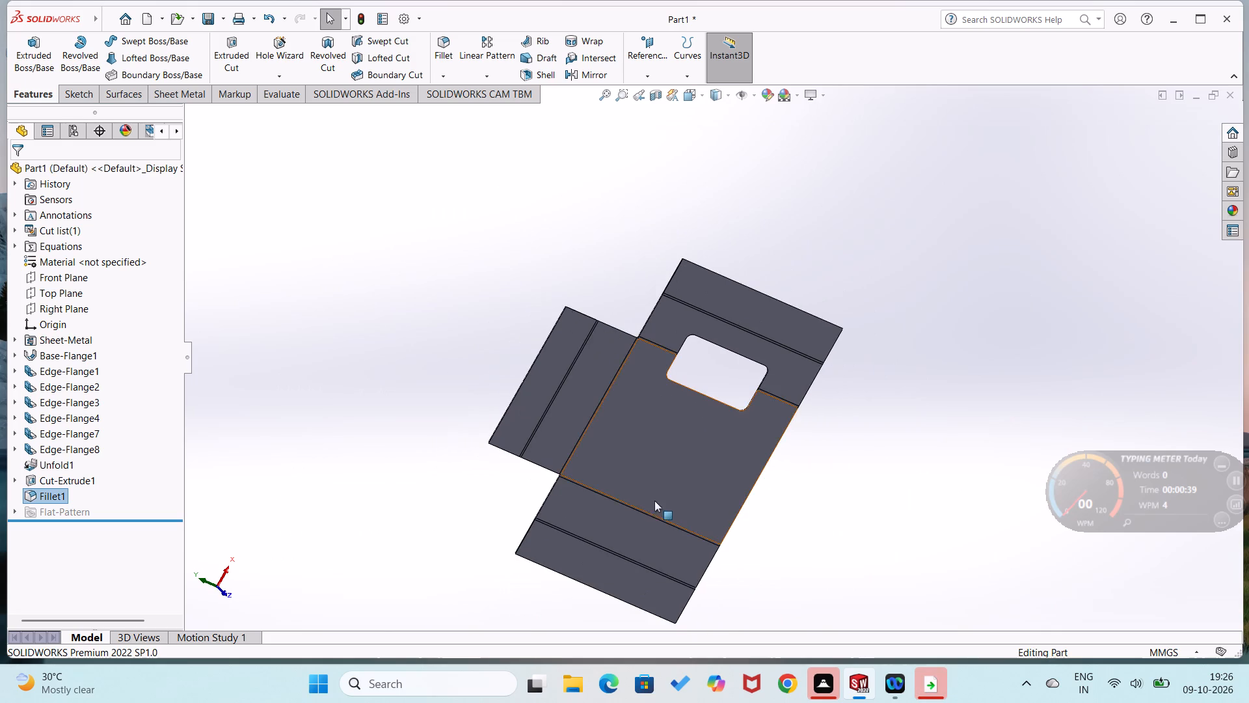
right_click(599, 574)
left_click(635, 333)
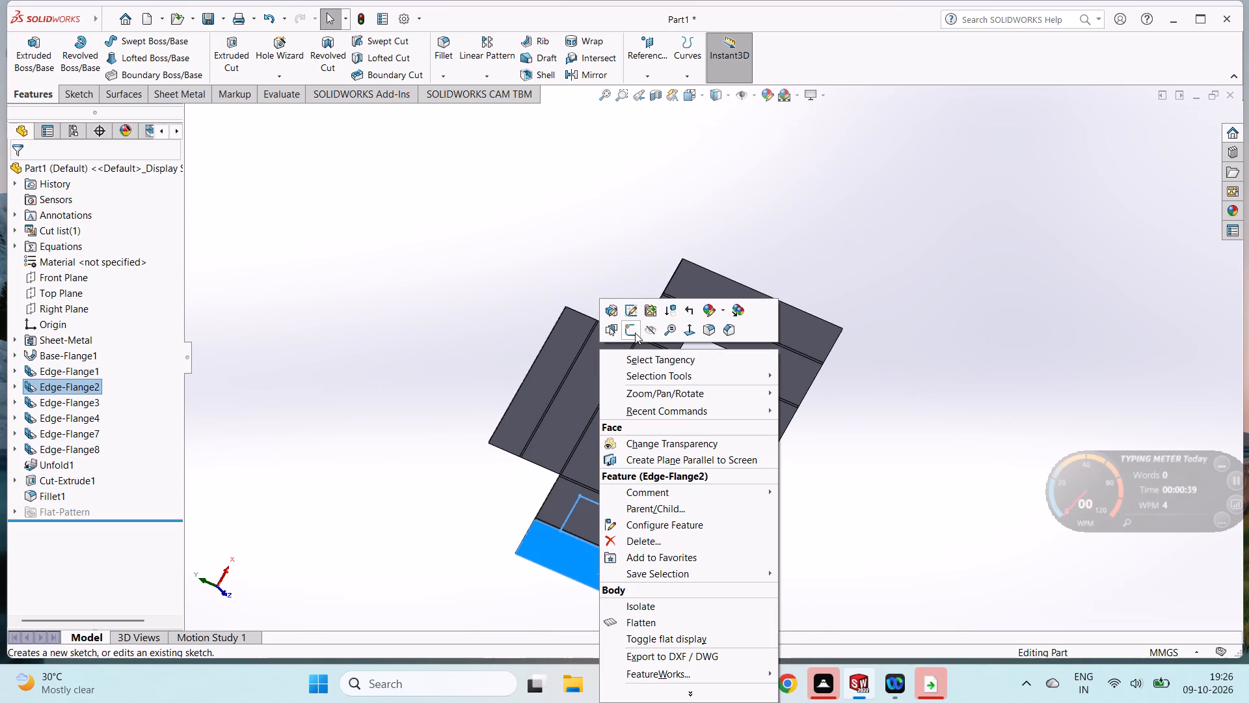
left_click(347, 354)
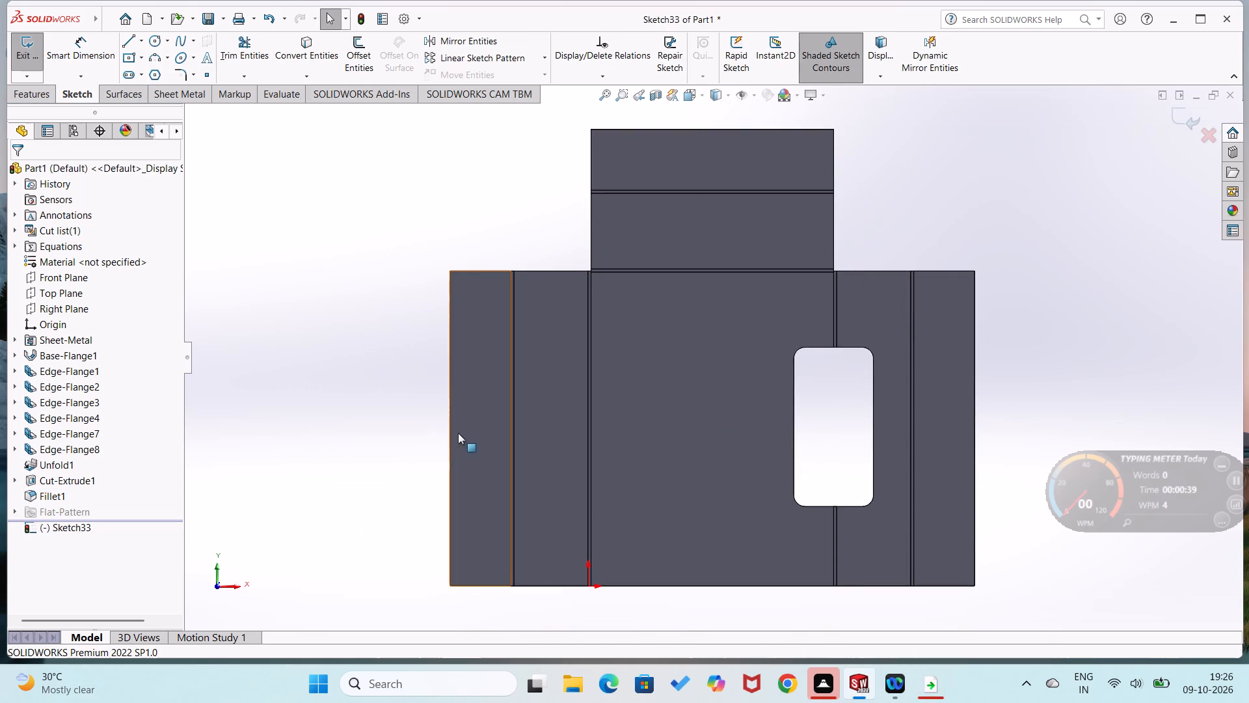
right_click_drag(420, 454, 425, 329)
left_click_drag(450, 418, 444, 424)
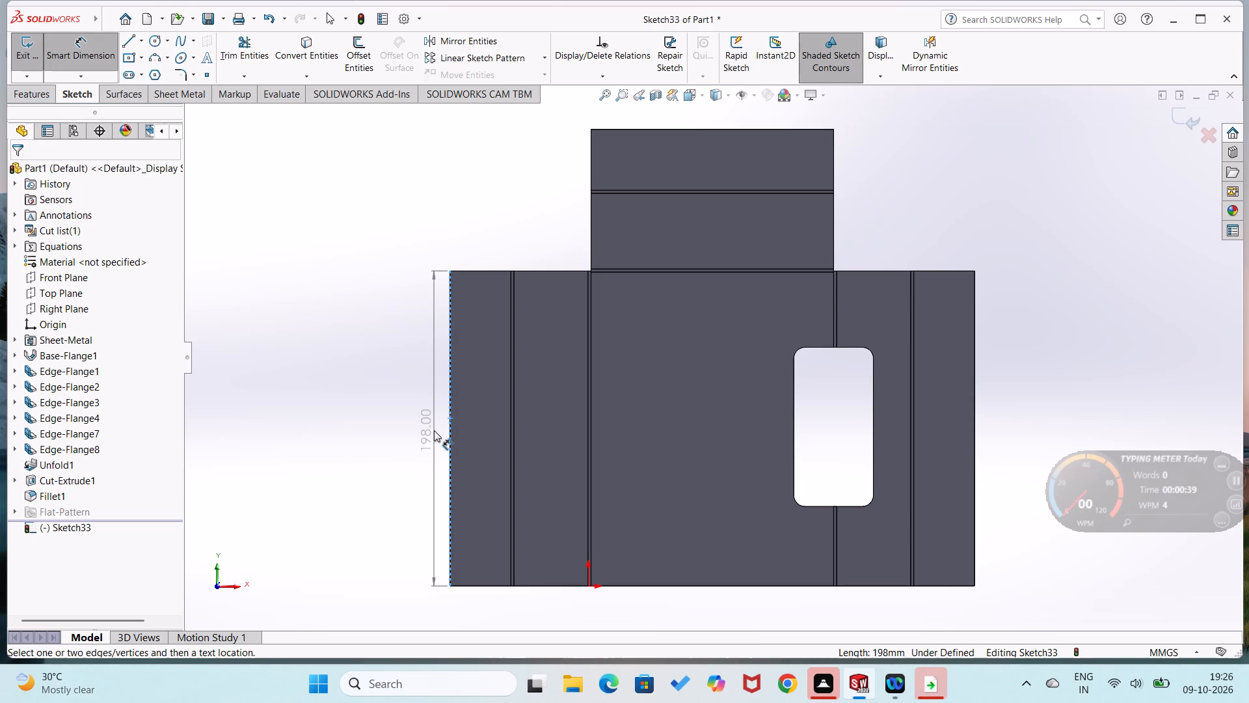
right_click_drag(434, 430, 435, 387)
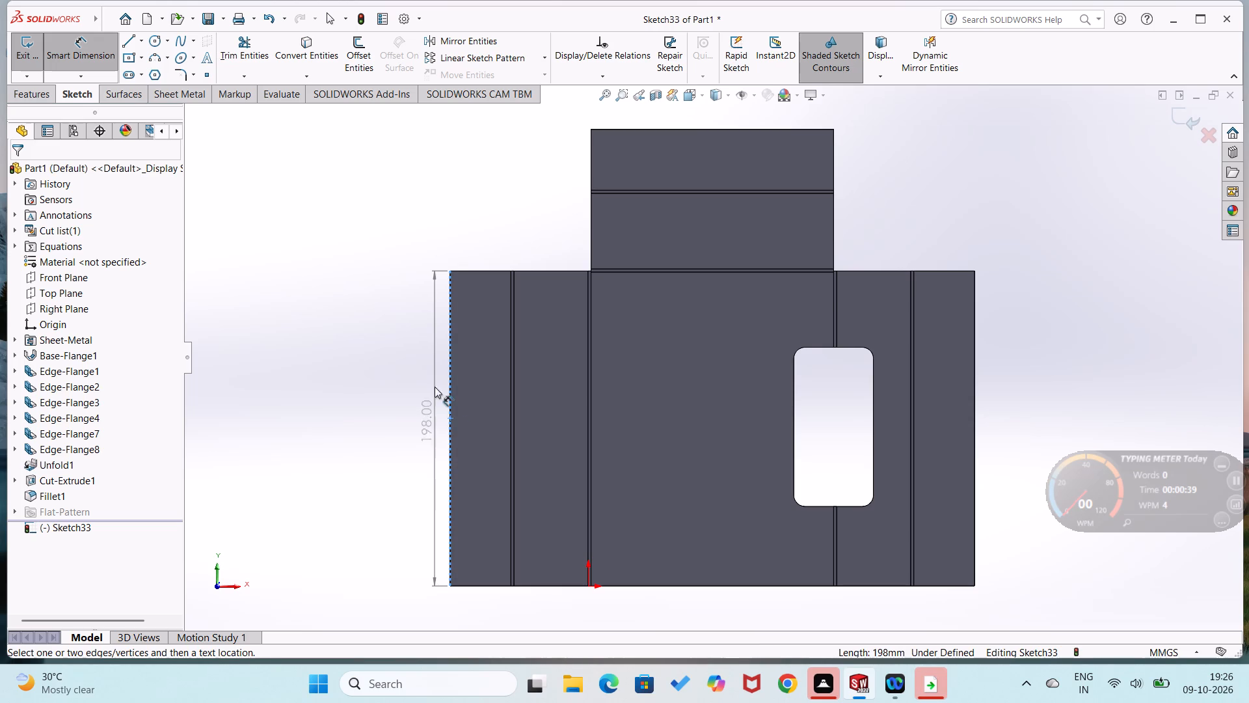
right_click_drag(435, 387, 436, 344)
Sketch a closed right triangle on Edge-Flange2's upper edge, with its vertical leg about 48 mm up from the outer corner.
right_click_drag(439, 338, 363, 387)
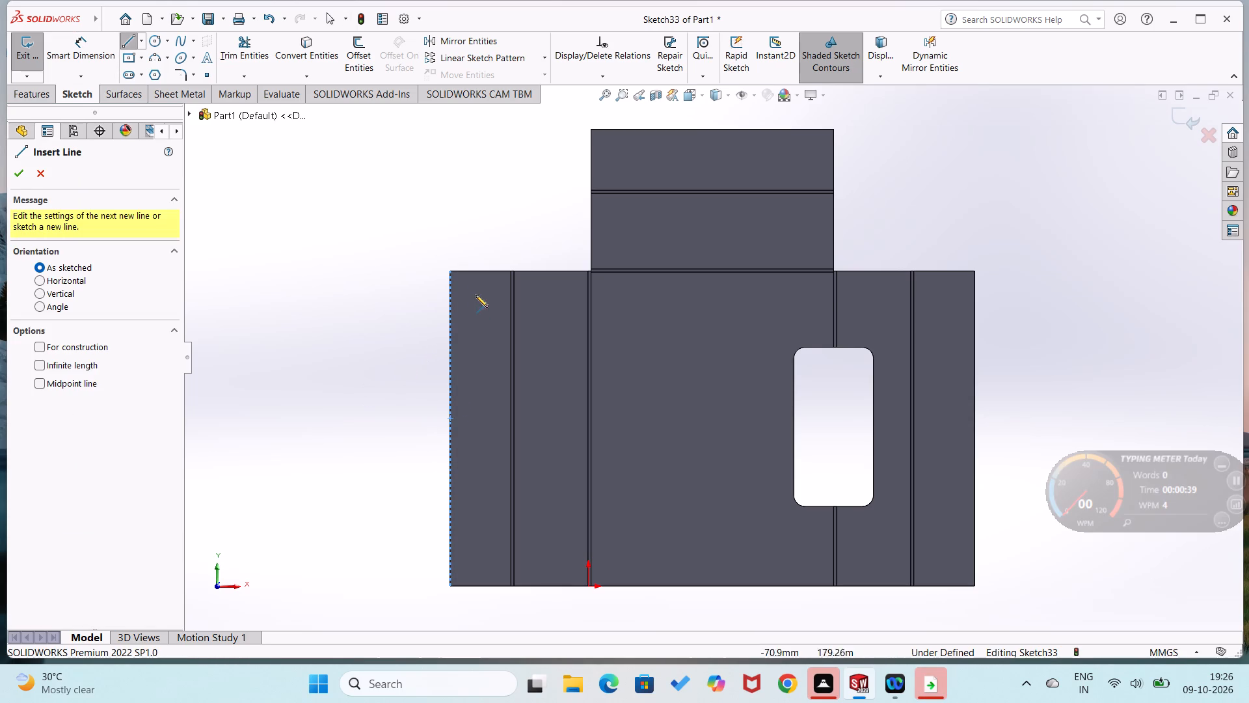
left_click(450, 269)
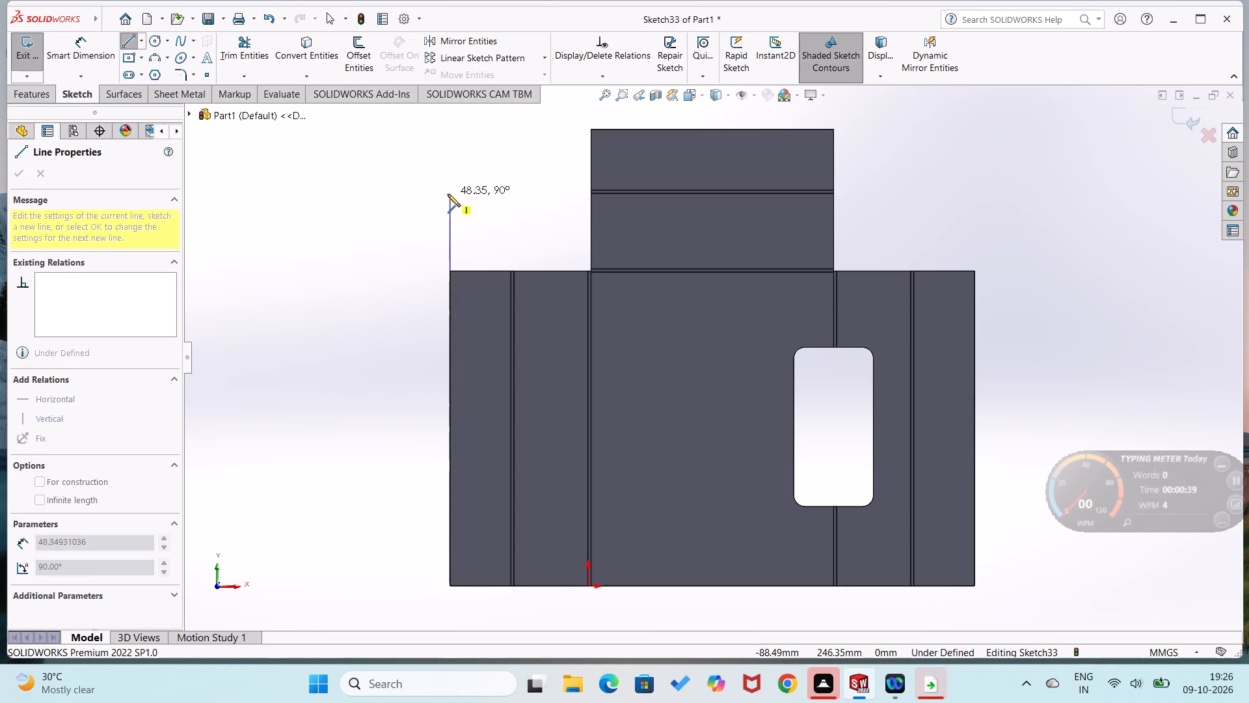
left_click(448, 195)
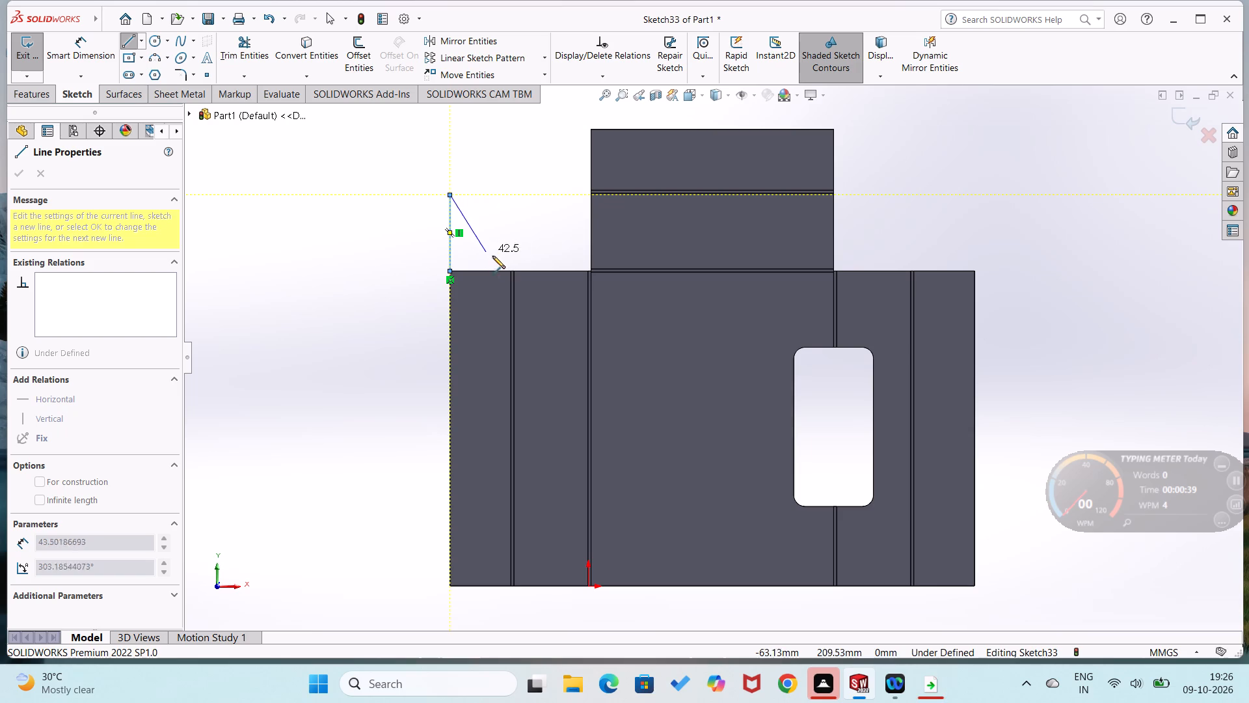
left_click(511, 271)
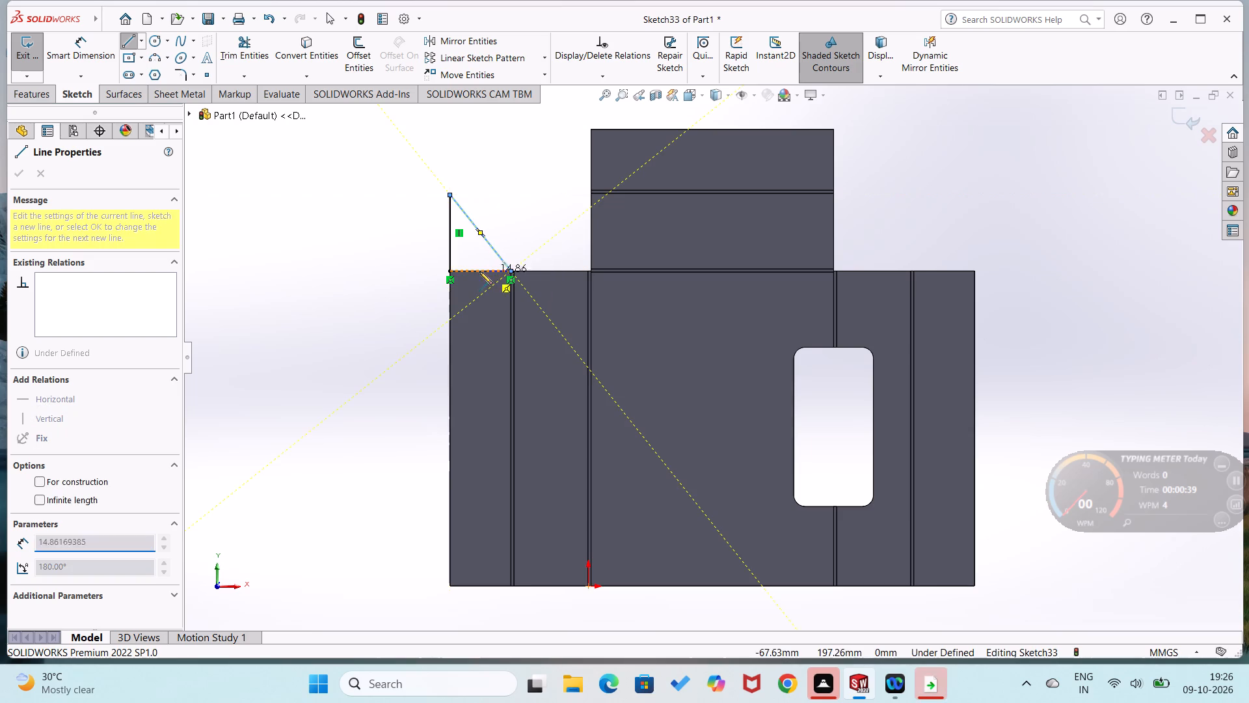
left_click(450, 269)
Dimension the triangle's apex at 238 mm from the flange's lower outer corner.
right_click_drag(396, 299, 410, 184)
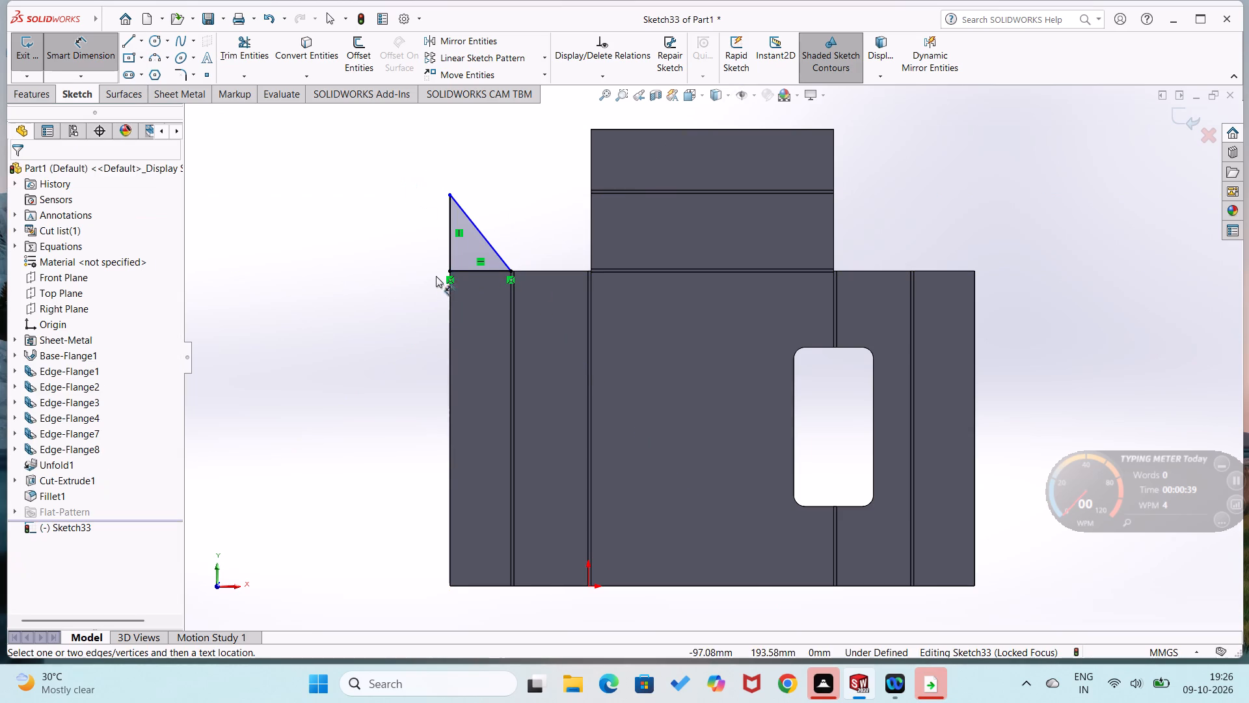
left_click(450, 196)
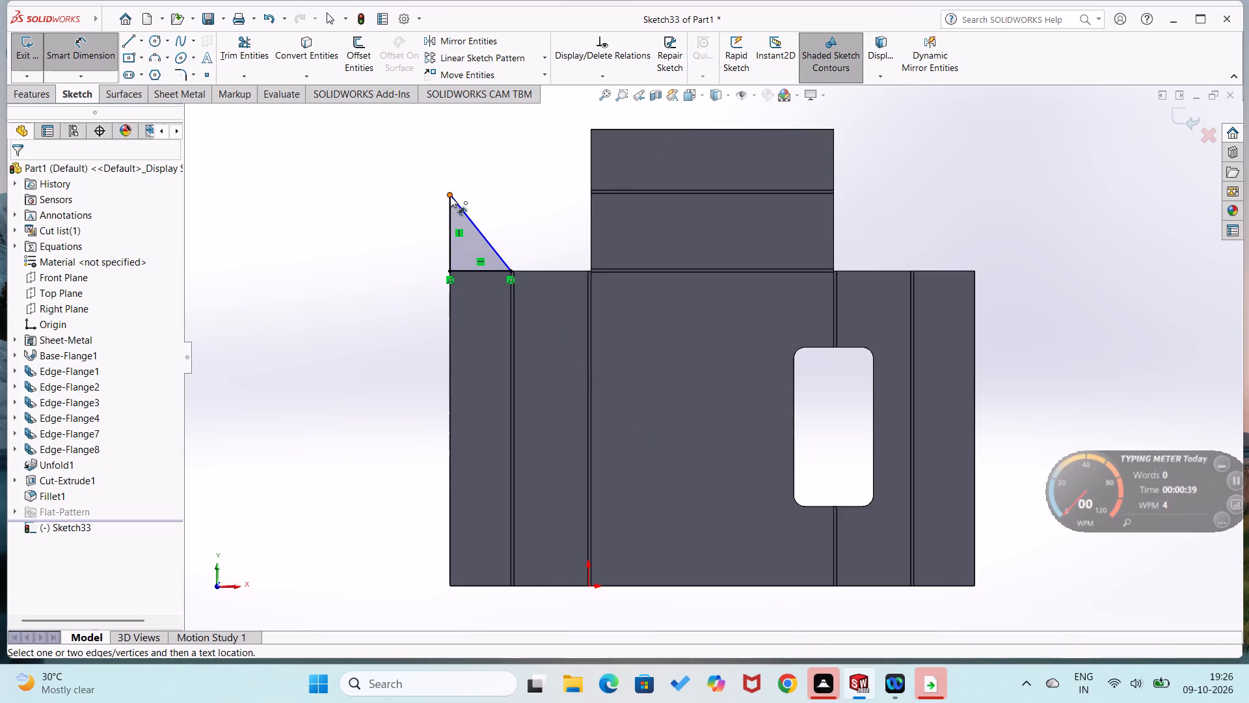
left_click(451, 587)
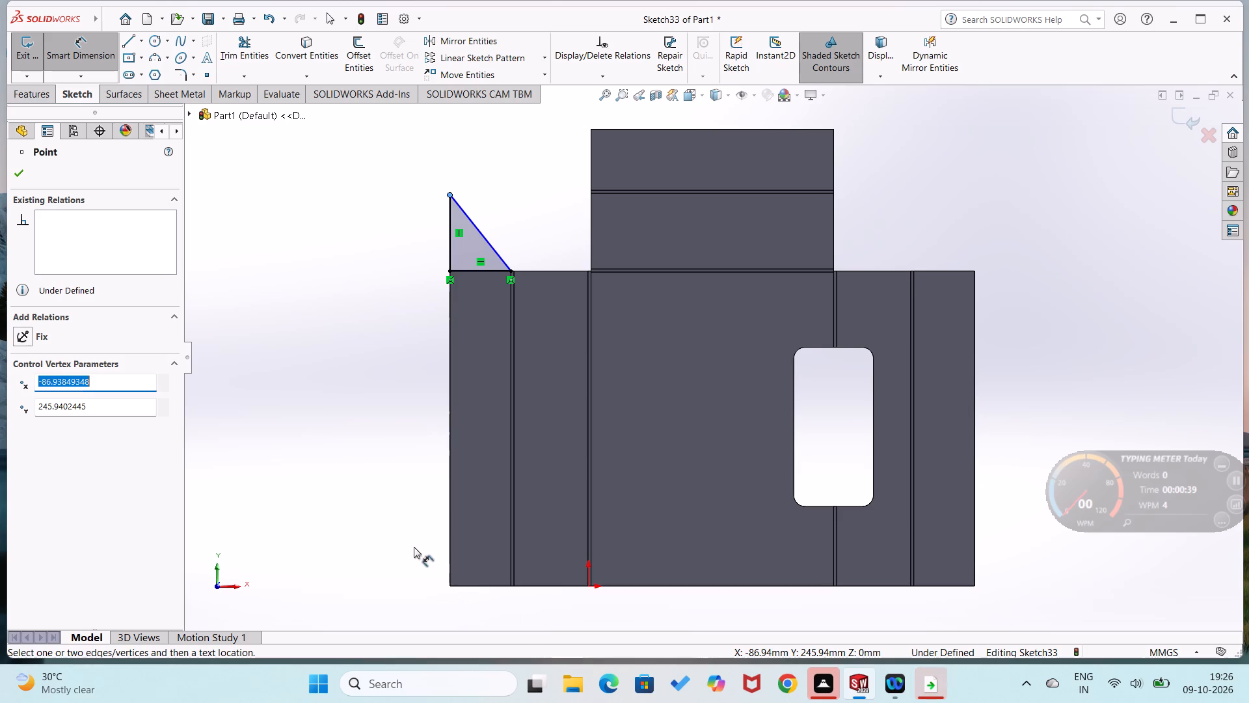
left_click(450, 587)
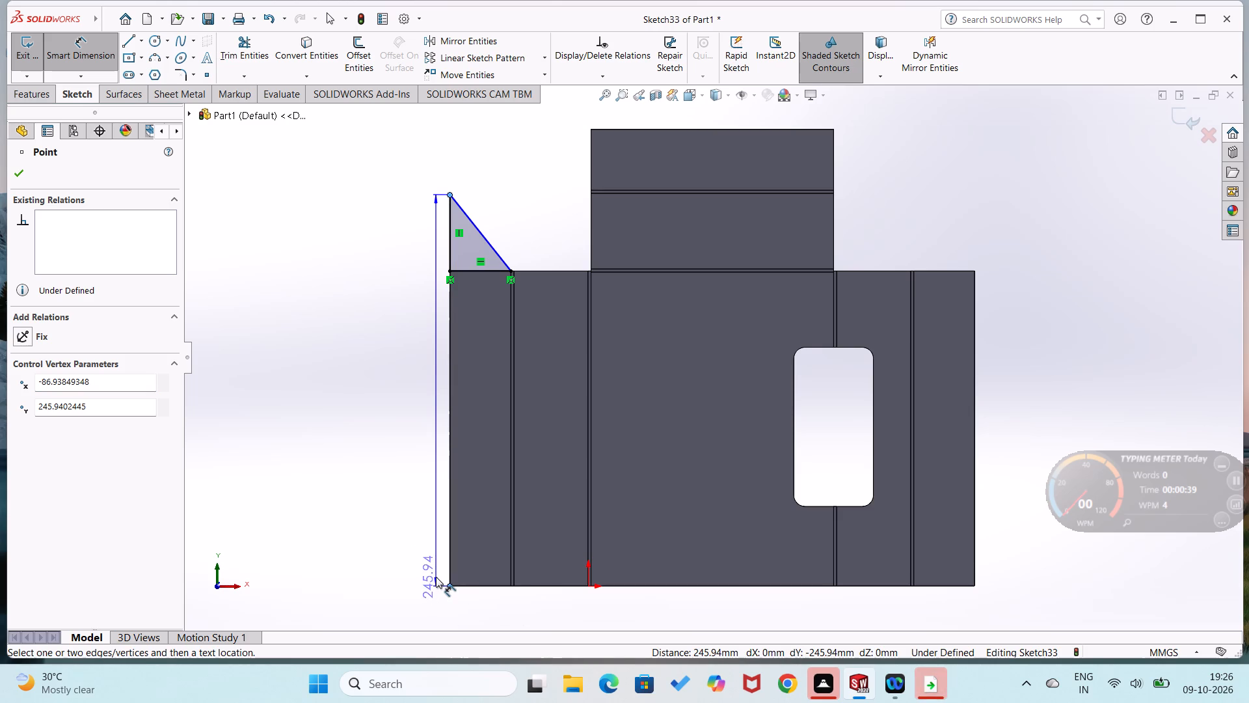
left_click(429, 558)
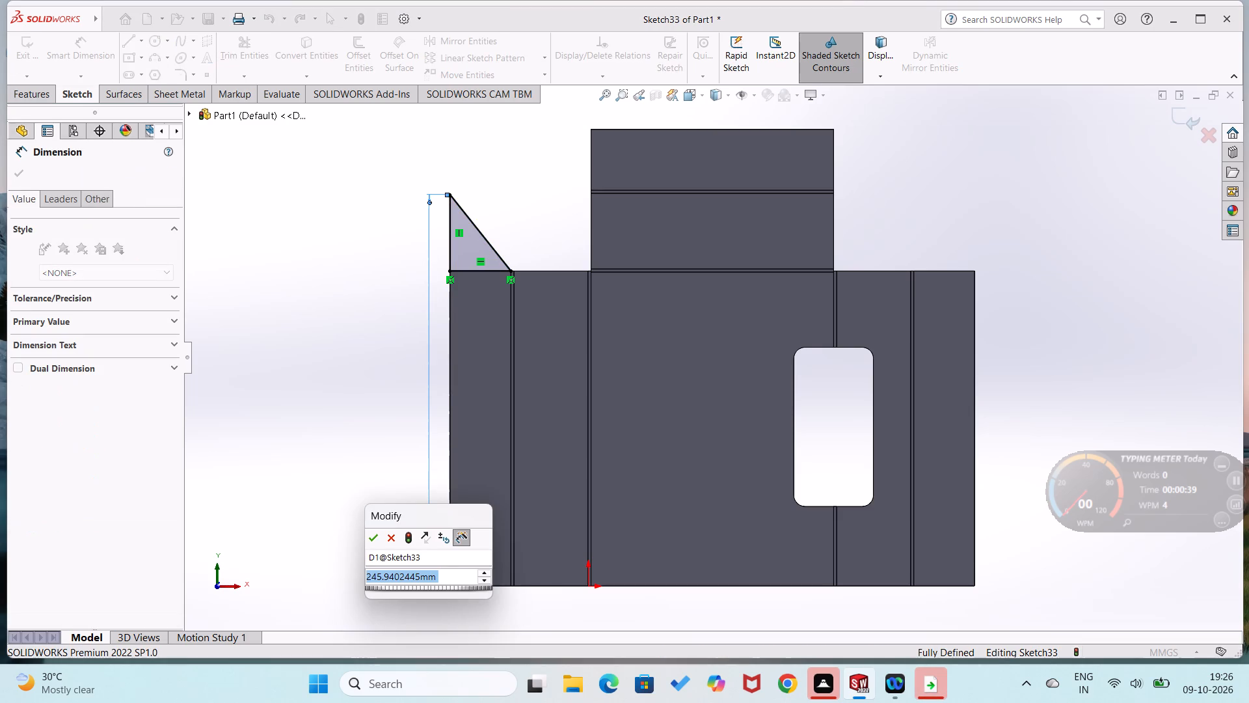
key("2")
type("38")
key("Return")
left_click(375, 464)
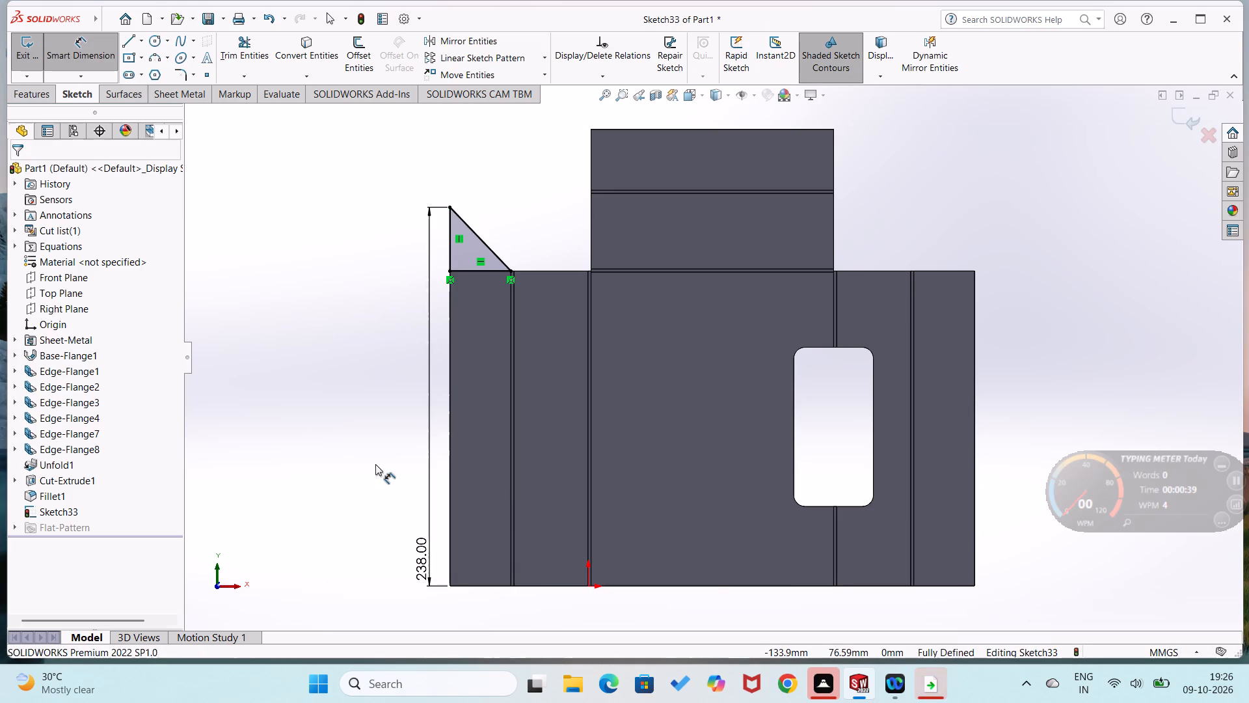
Sketch a closed right triangle on the window-side outer flange's upper edge, with its vertical leg about 40 mm up from the outer corner.
right_click_drag(393, 455, 330, 479)
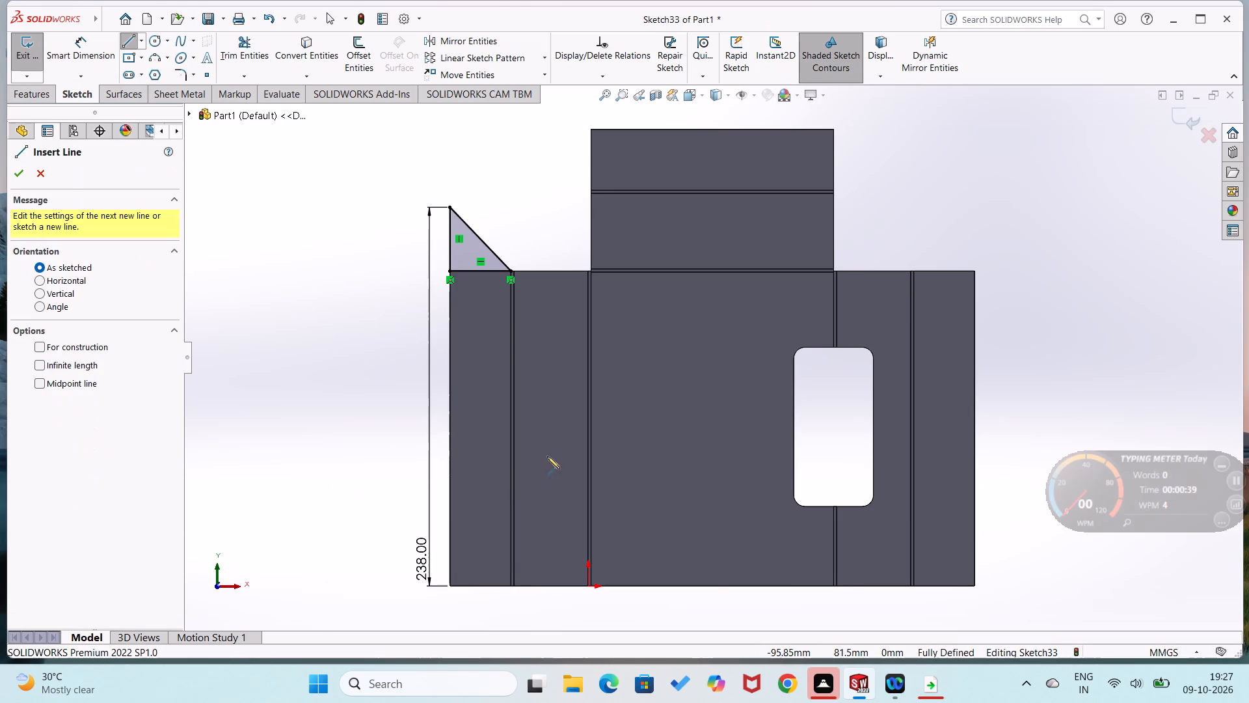
left_click(976, 270)
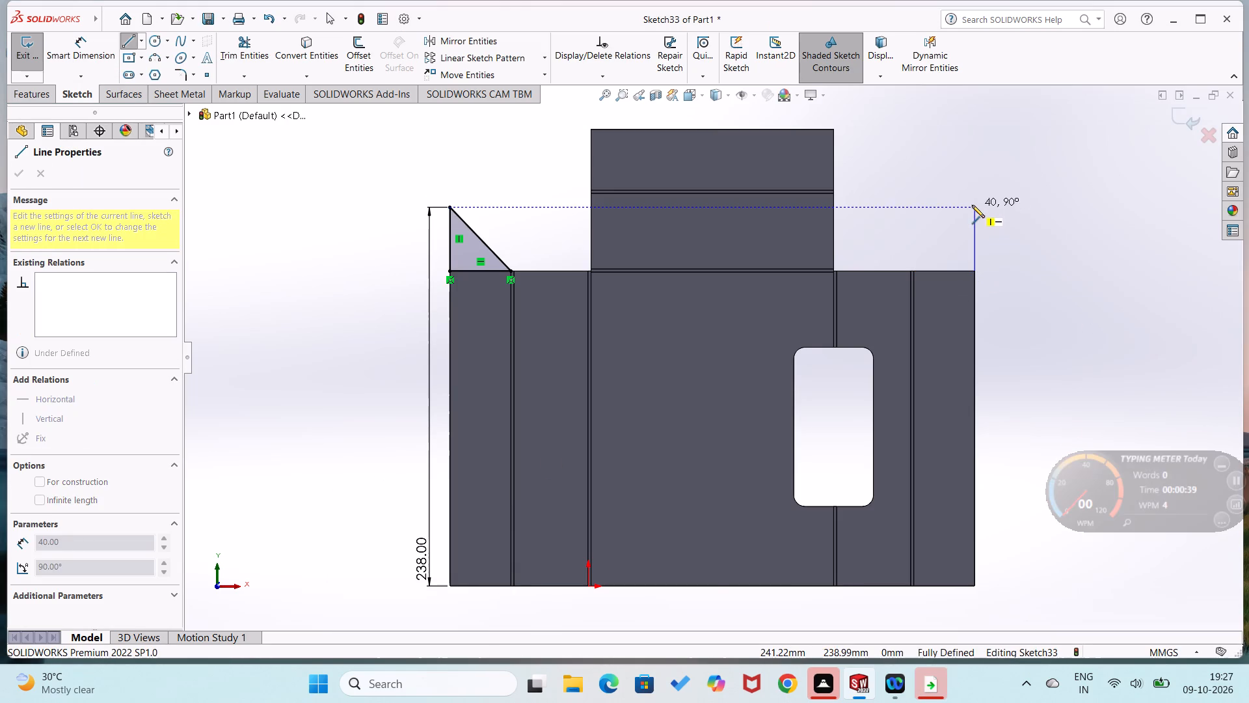
left_click(972, 204)
left_click(915, 271)
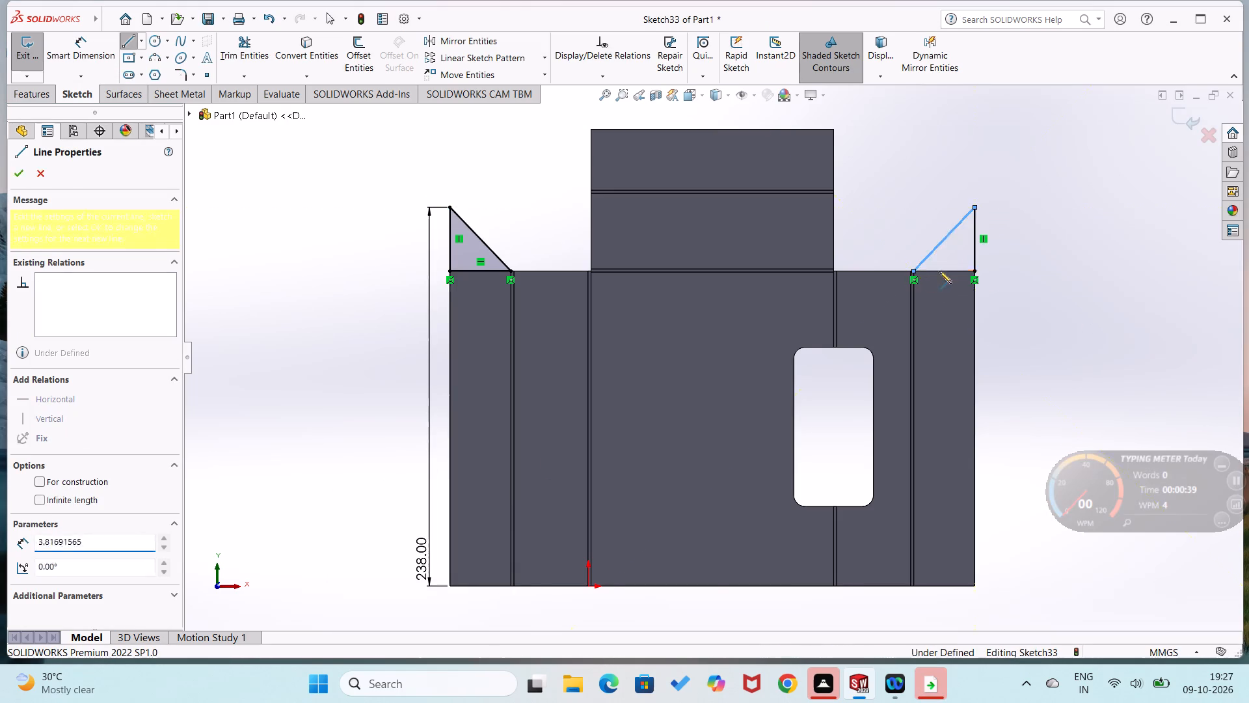
left_click(976, 271)
Dimension the window-side triangle's apex at 238 mm from that flange's lower outer corner.
right_click_drag(1022, 314, 1053, 200)
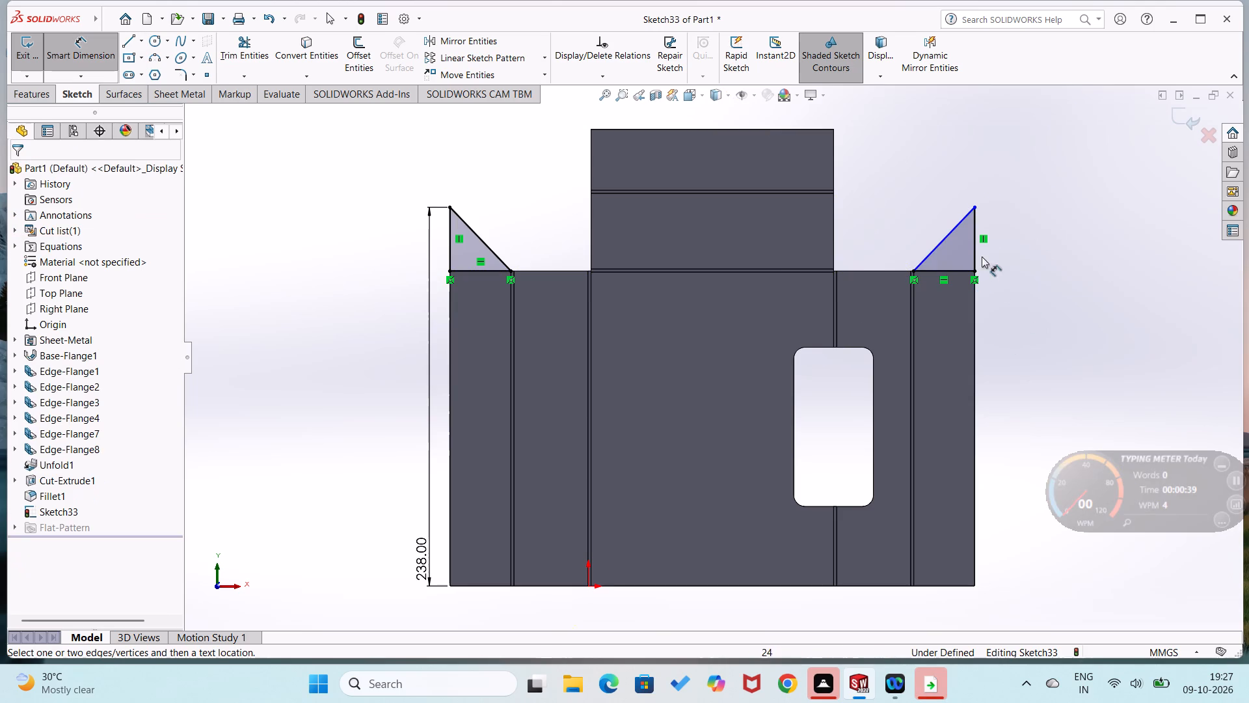
left_click(976, 209)
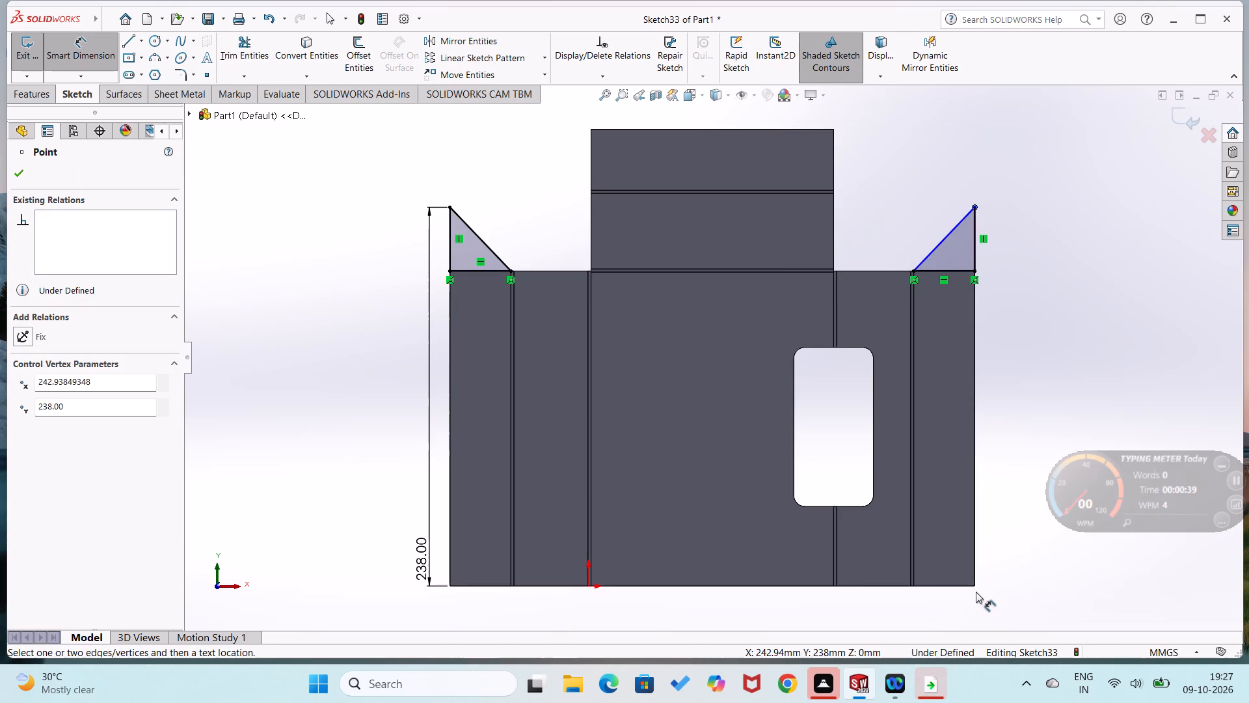
left_click(974, 586)
left_click(1009, 512)
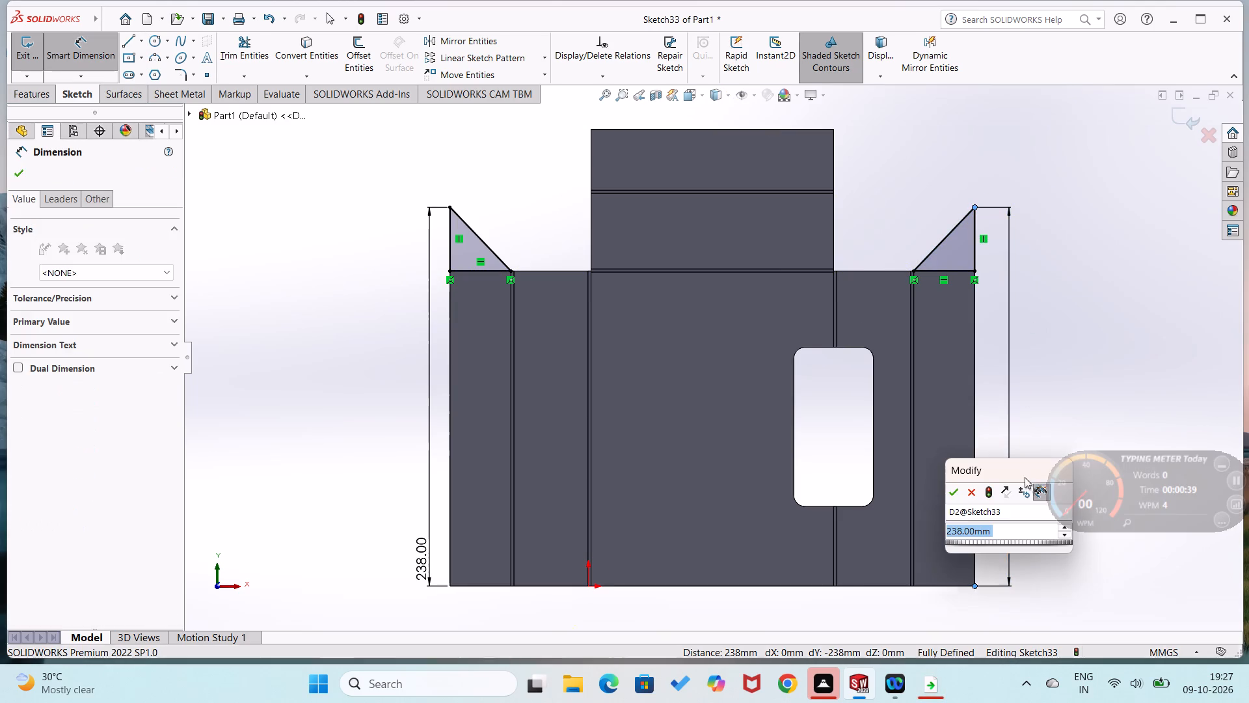
left_click(958, 491)
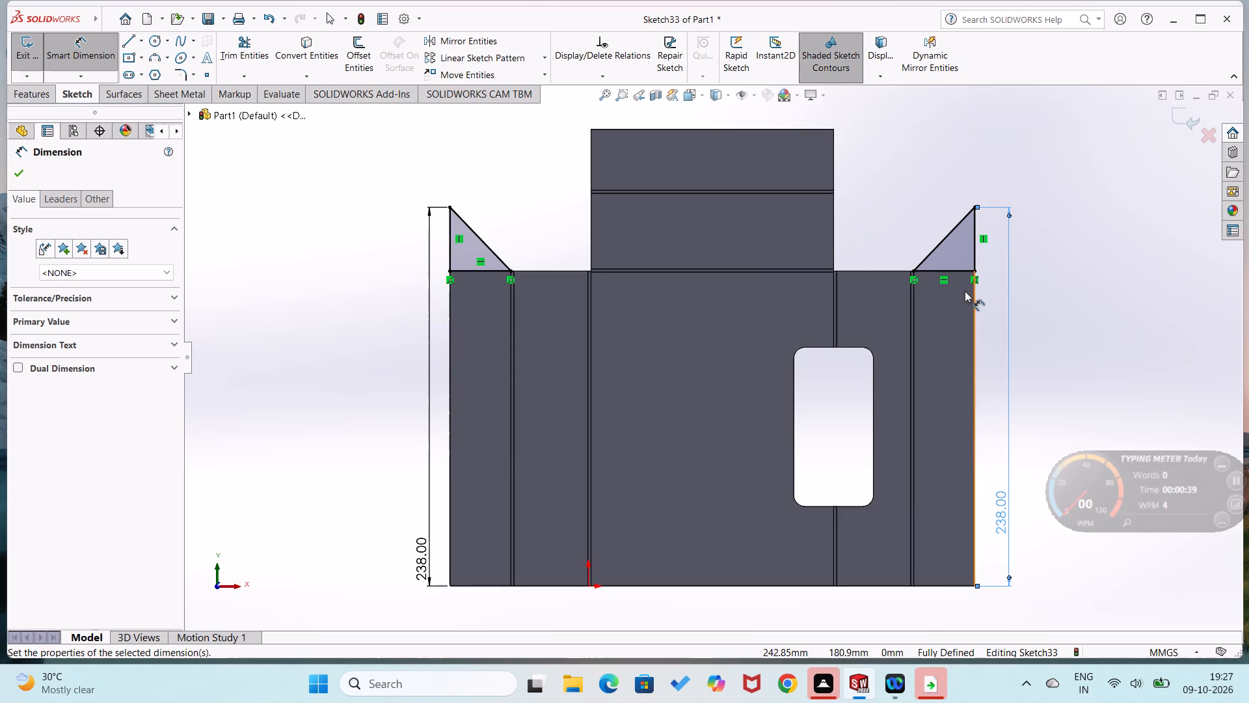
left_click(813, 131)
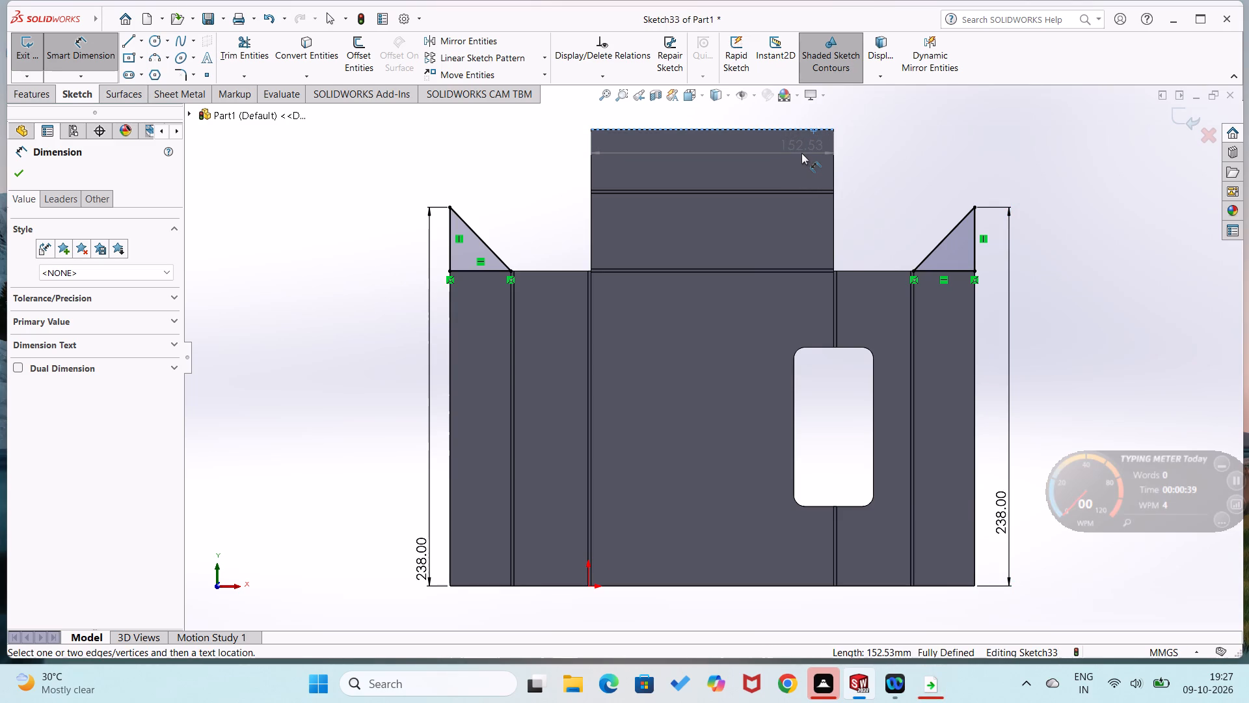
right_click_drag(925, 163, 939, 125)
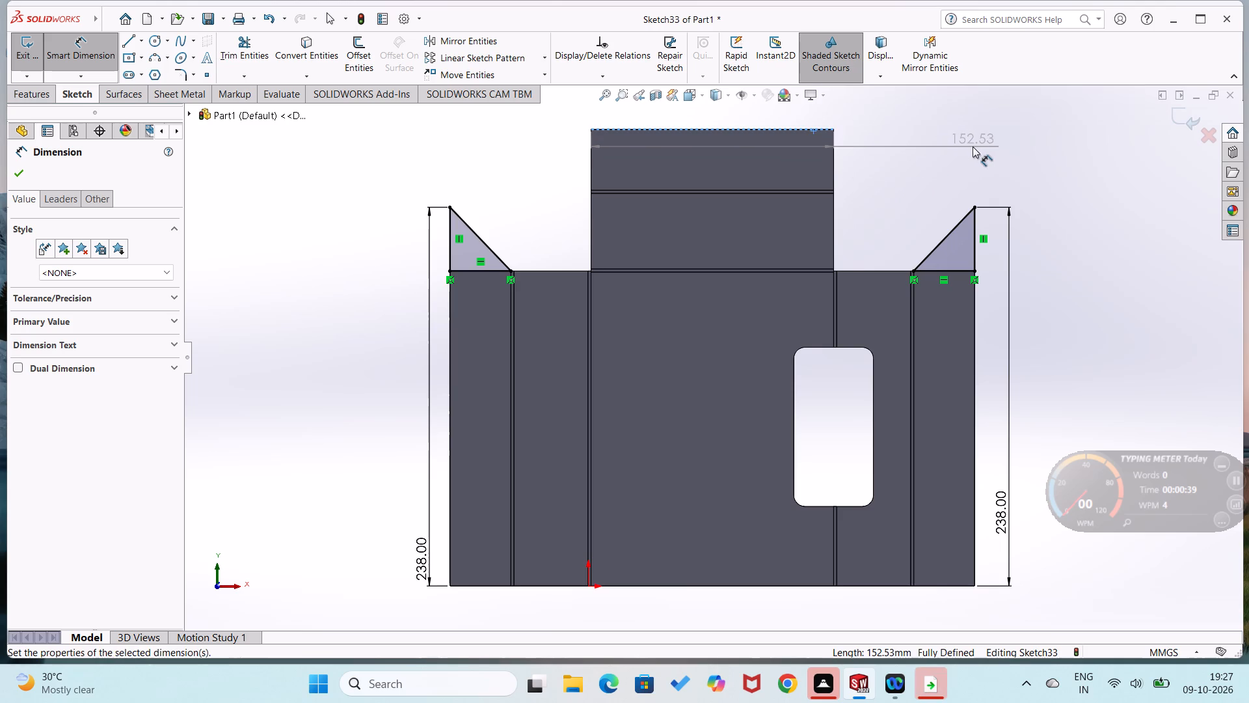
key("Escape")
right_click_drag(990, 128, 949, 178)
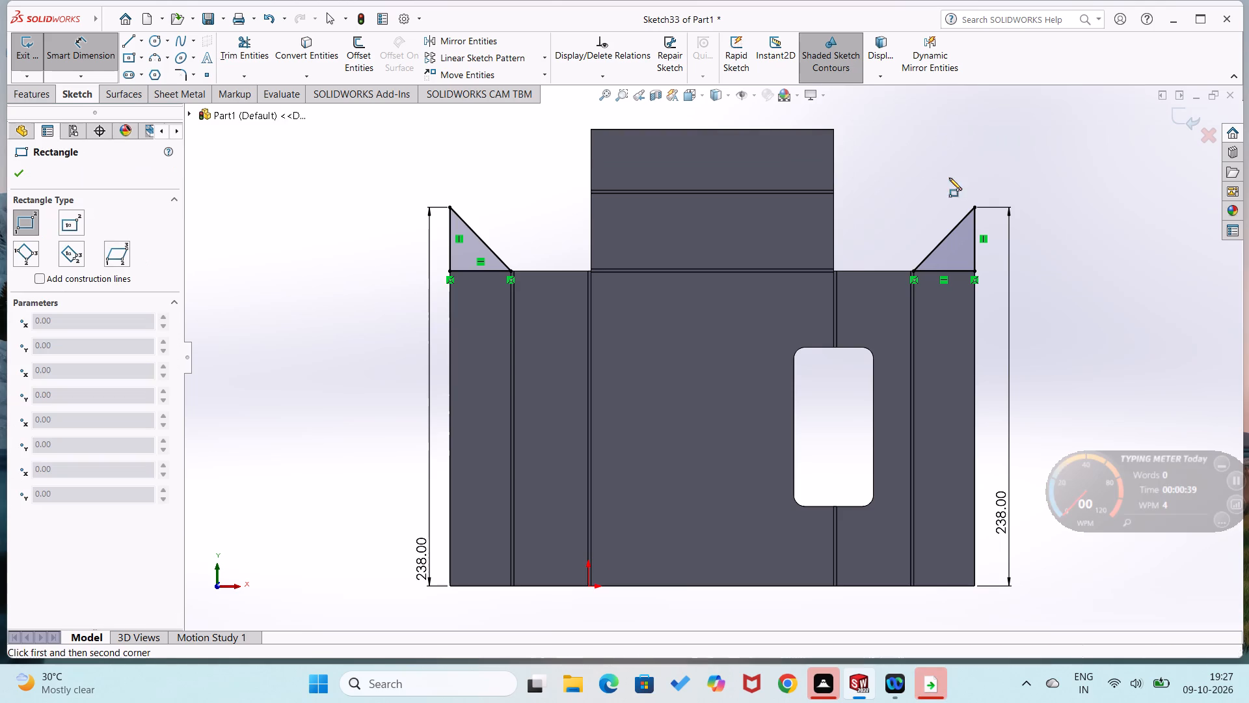
Sketch a closed right triangle on the topmost flange's window-side end, with its 38 mm leg on the end edge and a horizontal leg extending the top edge outward.
right_click_drag(970, 159, 898, 207)
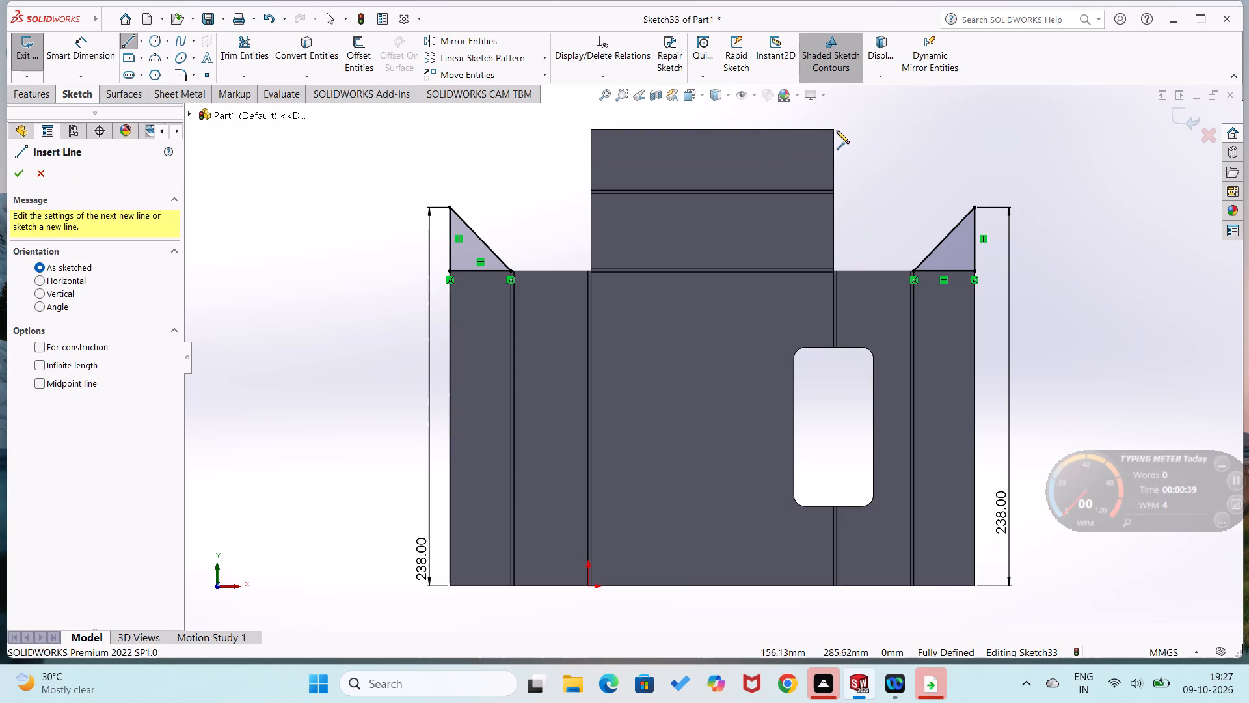
left_click(831, 127)
left_click(907, 130)
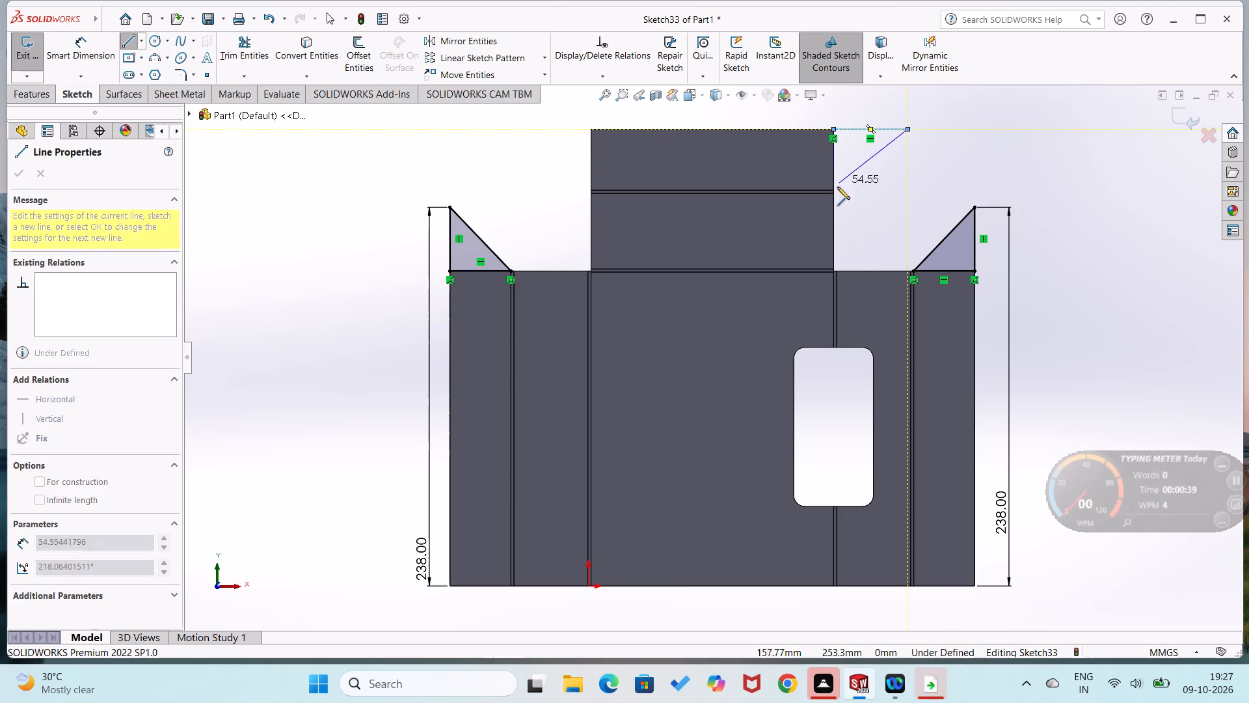
left_click(833, 190)
left_click(835, 128)
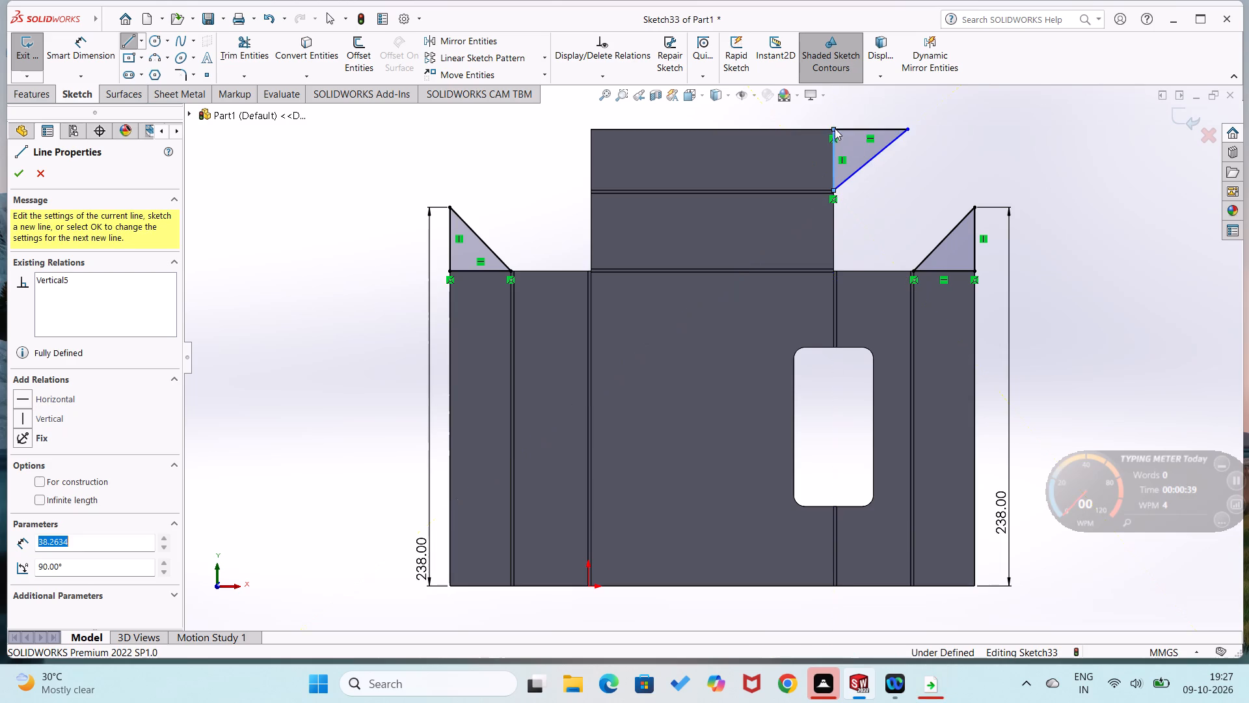
Sketch a matching closed right triangle on the topmost flange's opposite end, with its horizontal leg extending the top edge outward.
right_click_drag(885, 195, 919, 103)
right_click_drag(567, 184, 548, 197)
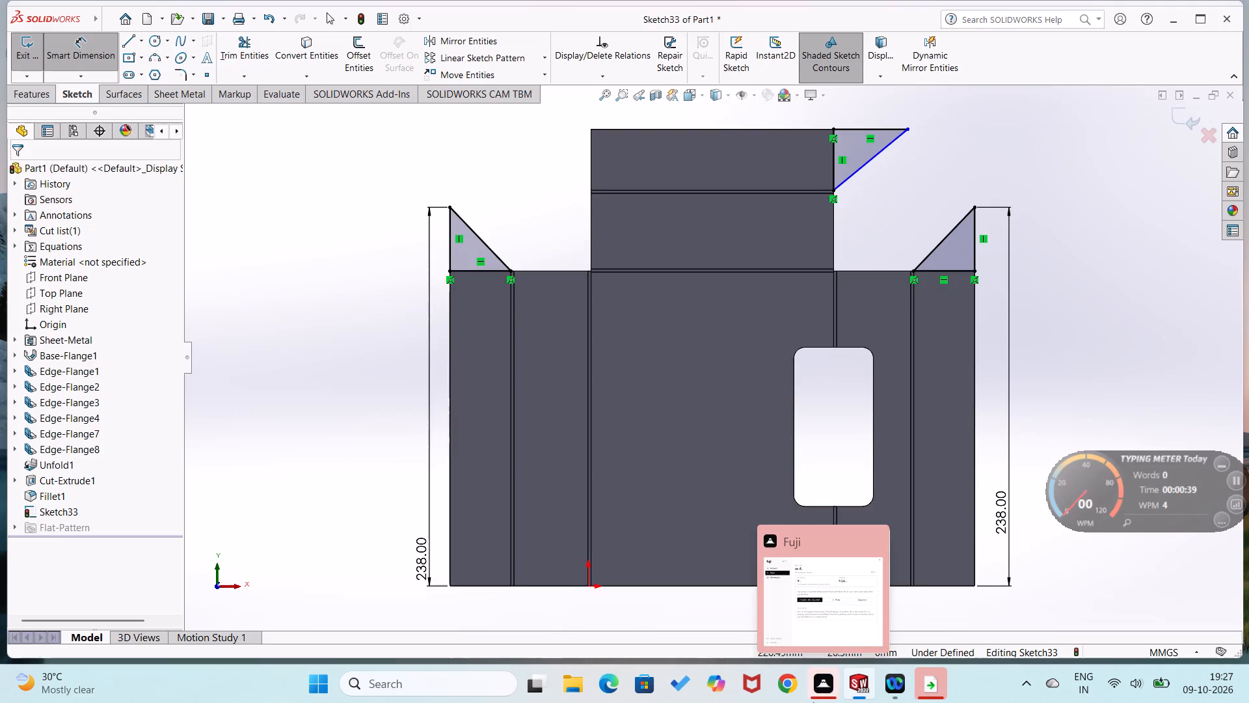
right_click_drag(555, 193, 472, 223)
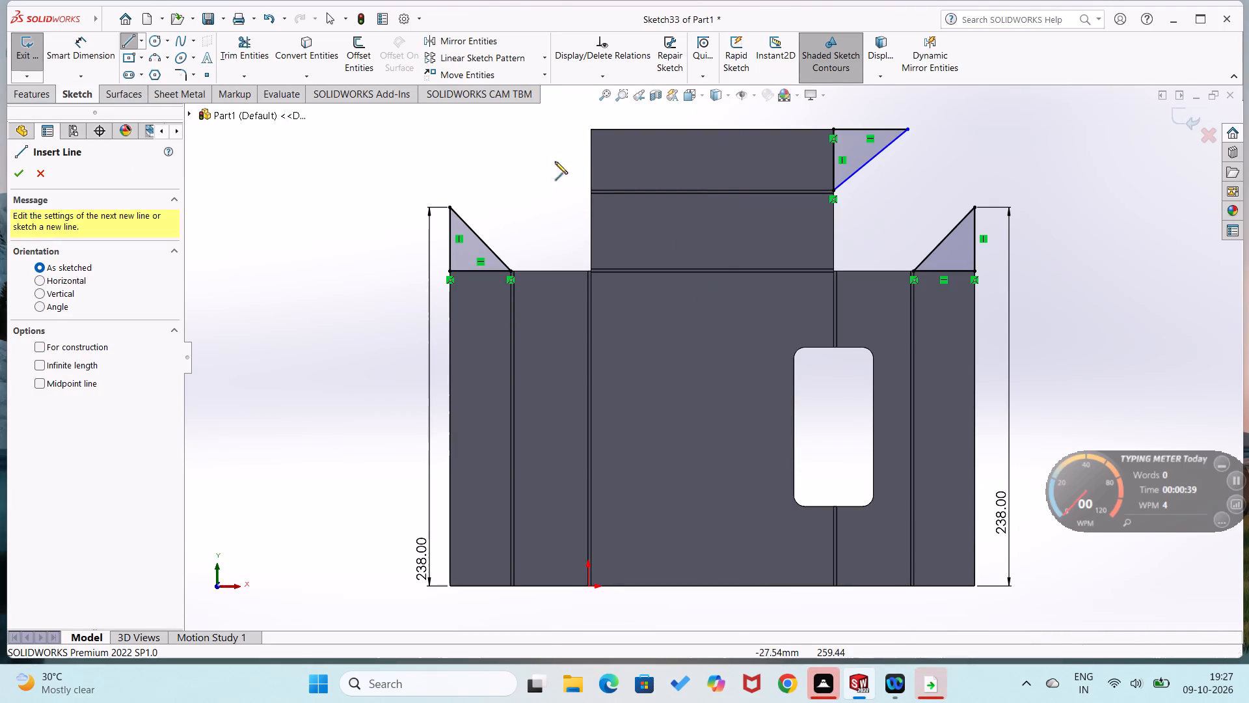
left_click(591, 128)
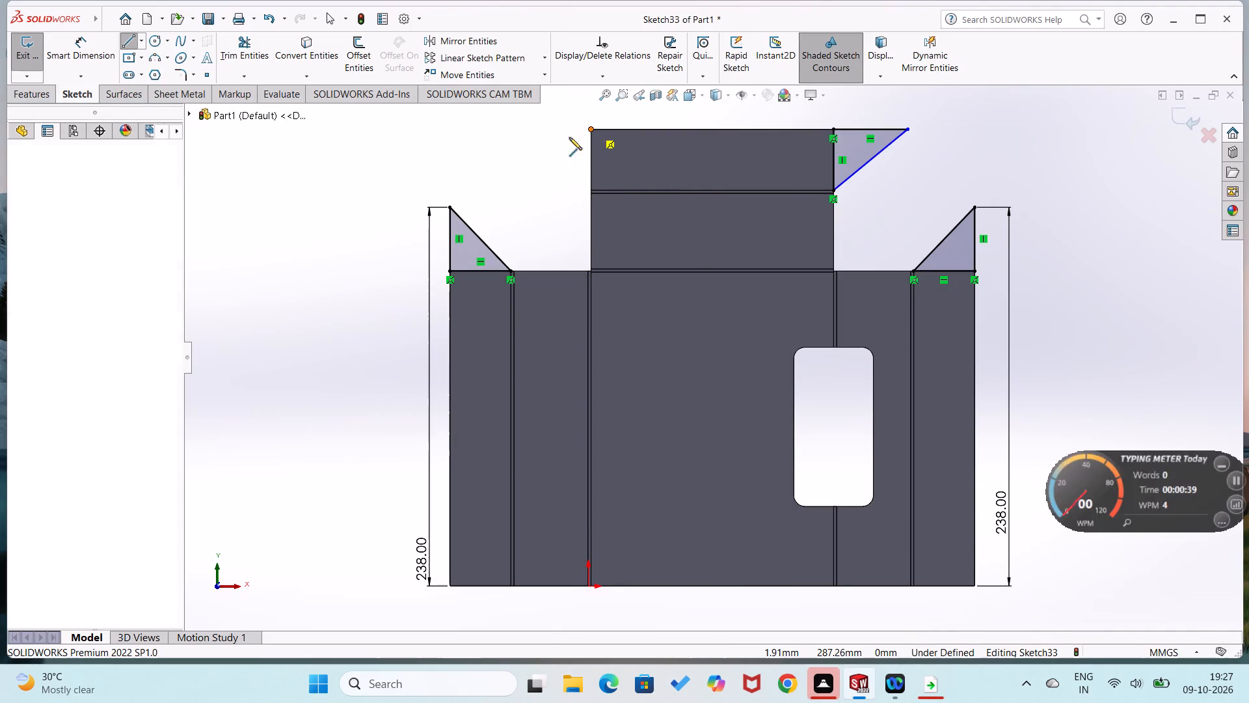
left_click(517, 130)
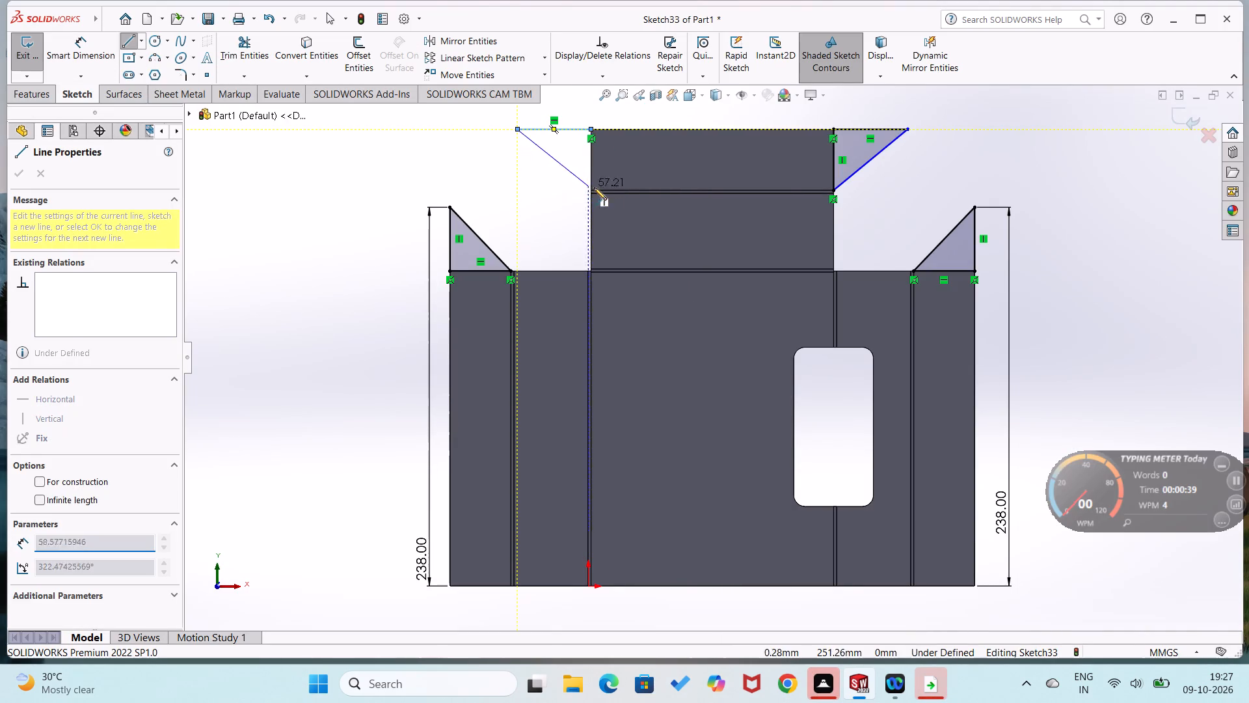
left_click_drag(591, 190, 595, 180)
left_click(589, 128)
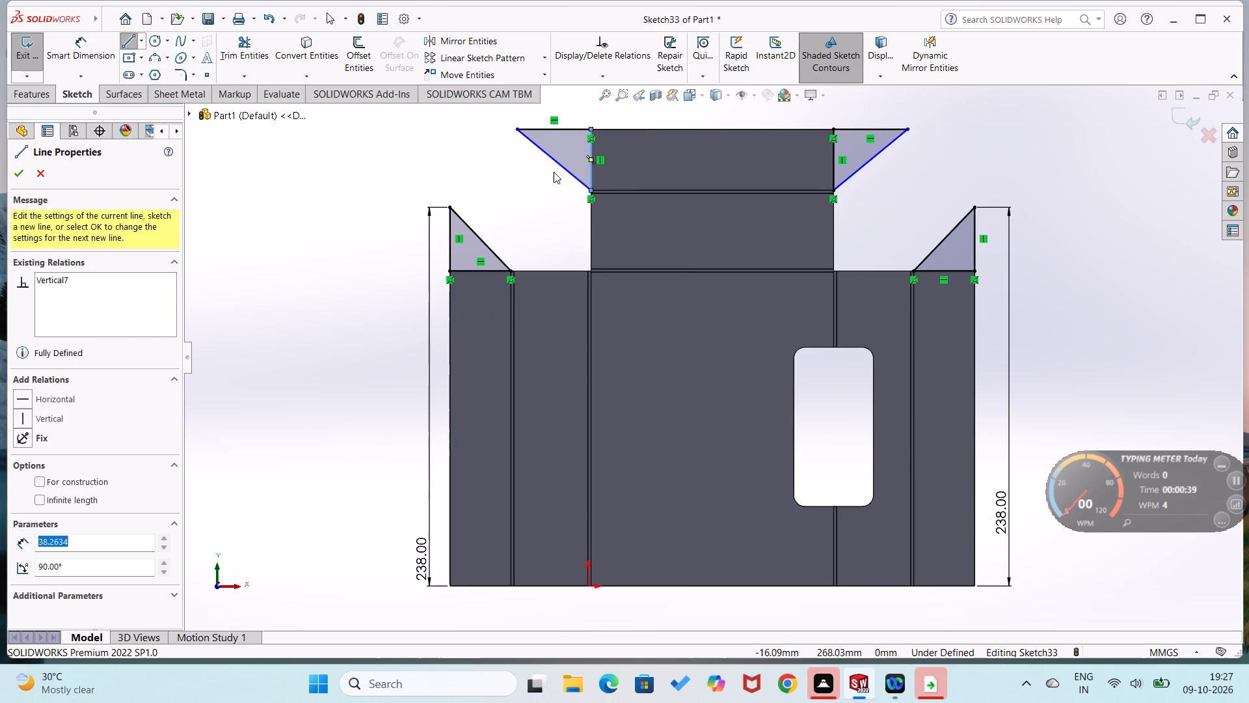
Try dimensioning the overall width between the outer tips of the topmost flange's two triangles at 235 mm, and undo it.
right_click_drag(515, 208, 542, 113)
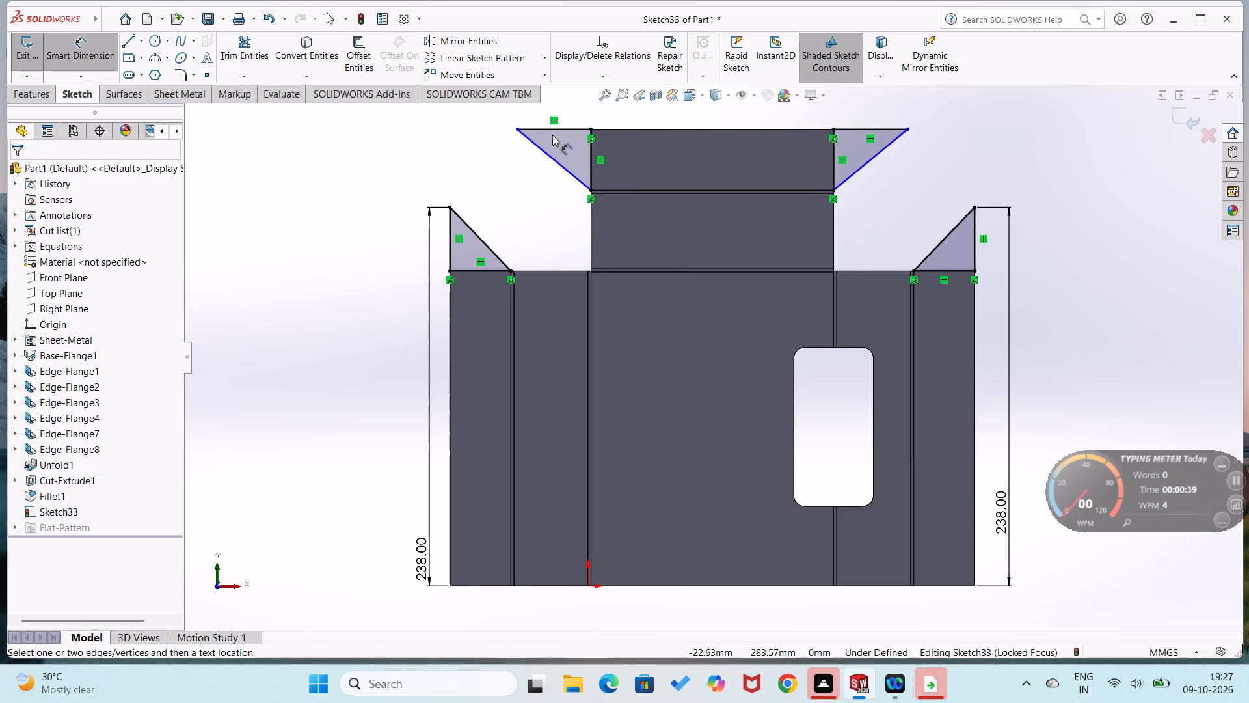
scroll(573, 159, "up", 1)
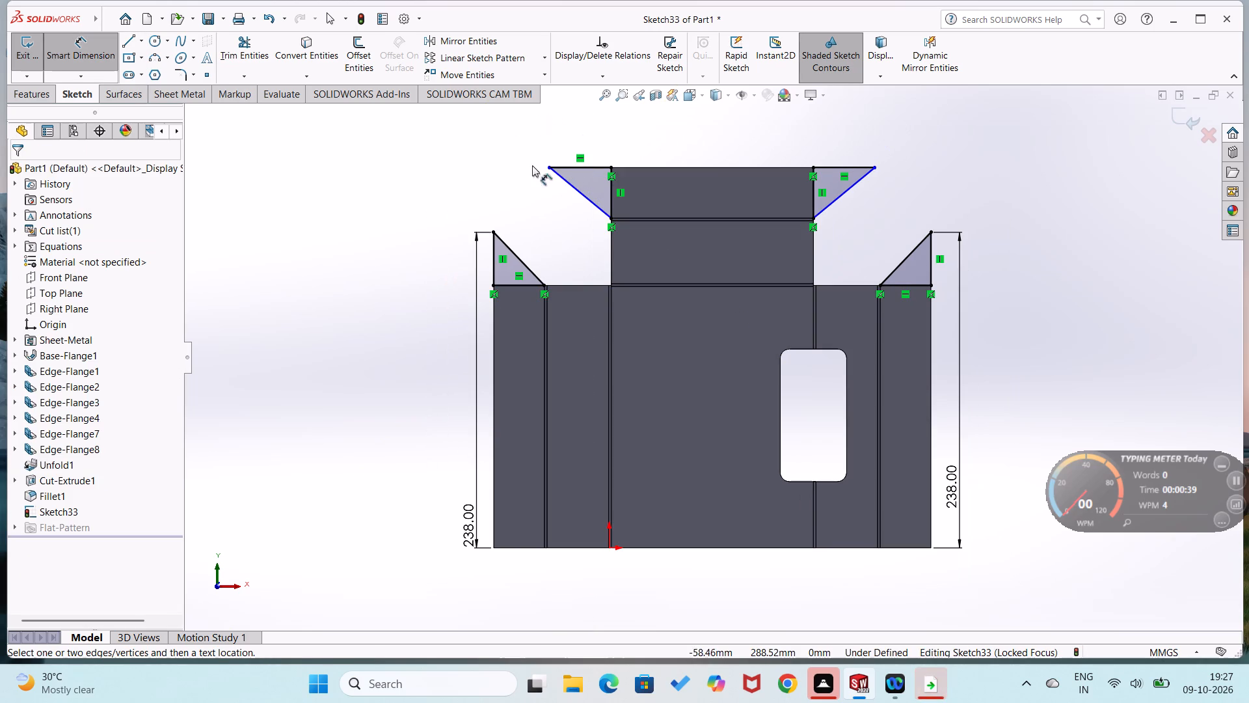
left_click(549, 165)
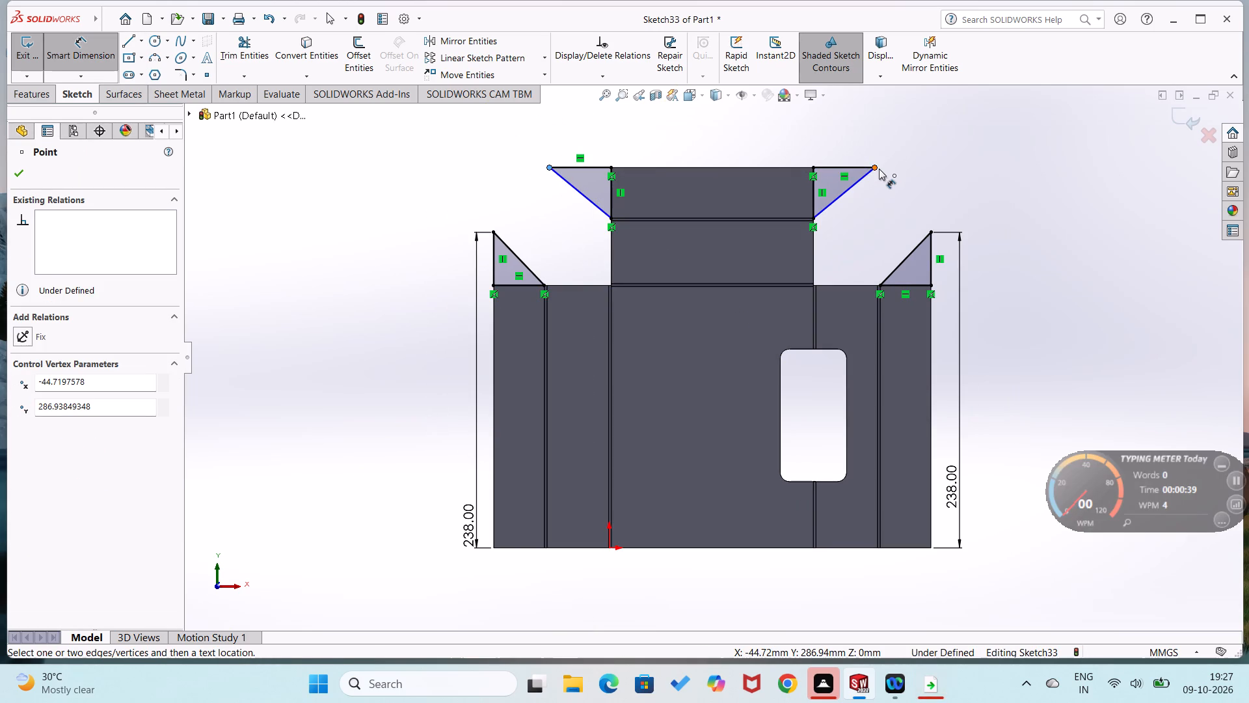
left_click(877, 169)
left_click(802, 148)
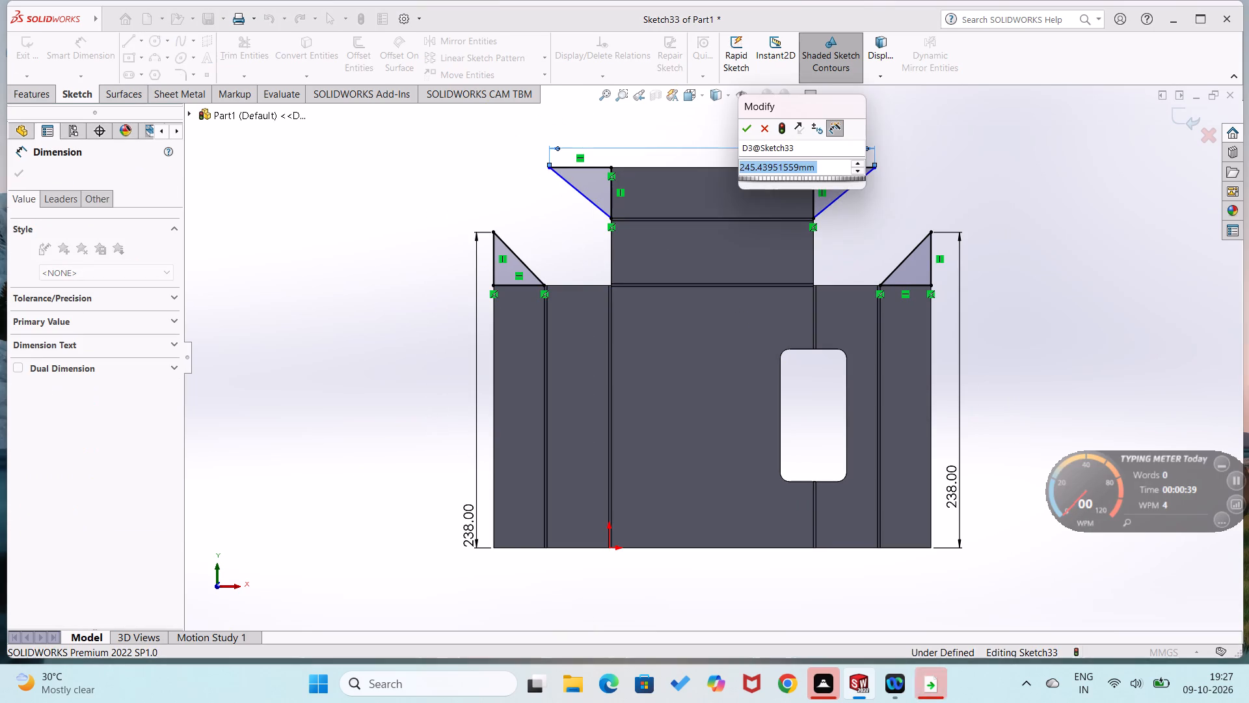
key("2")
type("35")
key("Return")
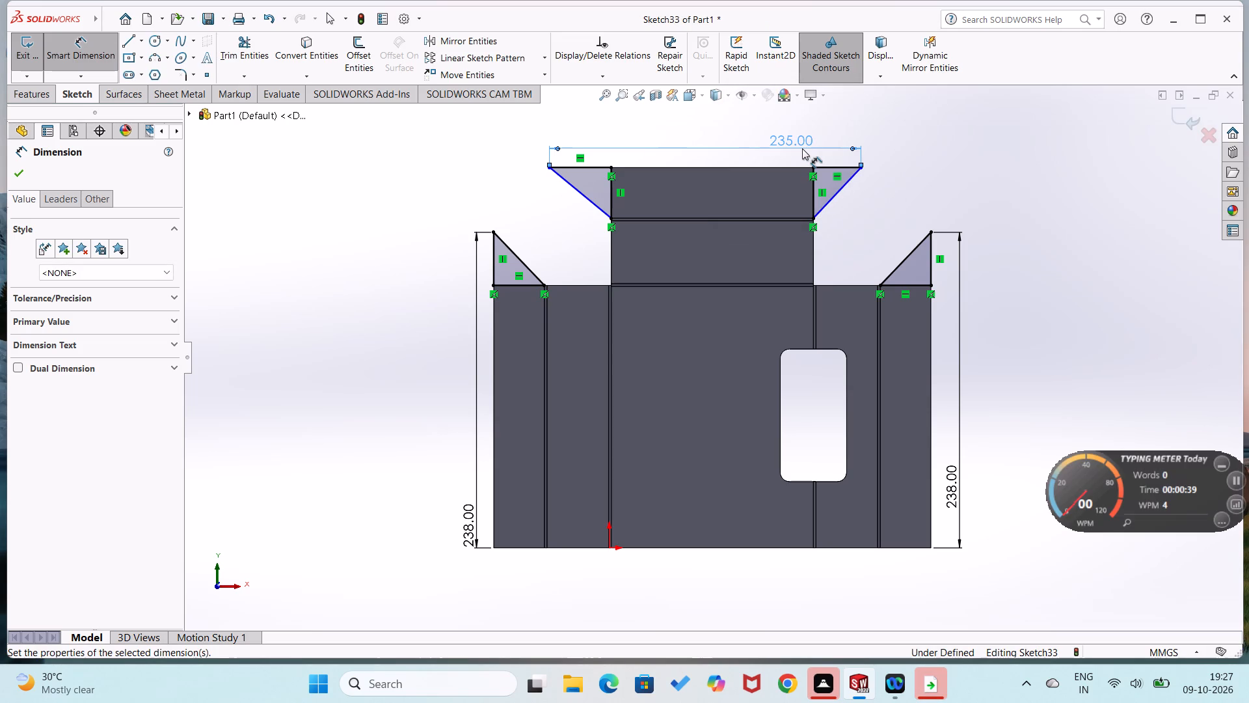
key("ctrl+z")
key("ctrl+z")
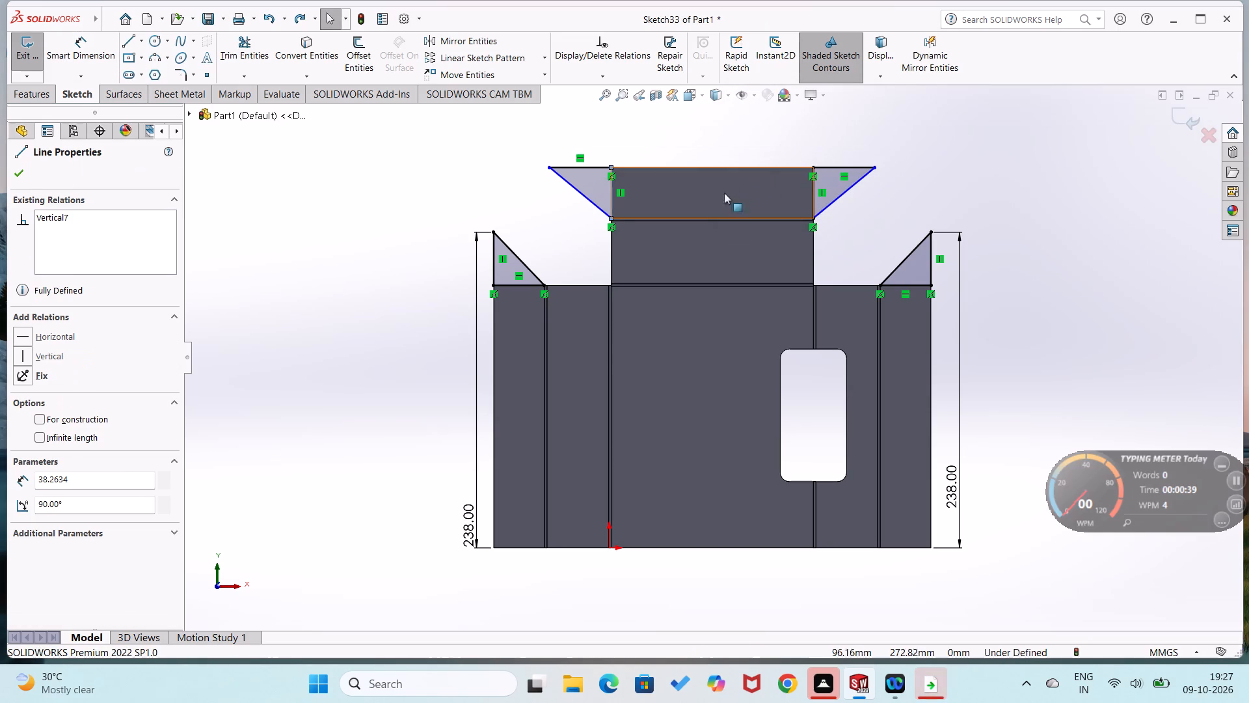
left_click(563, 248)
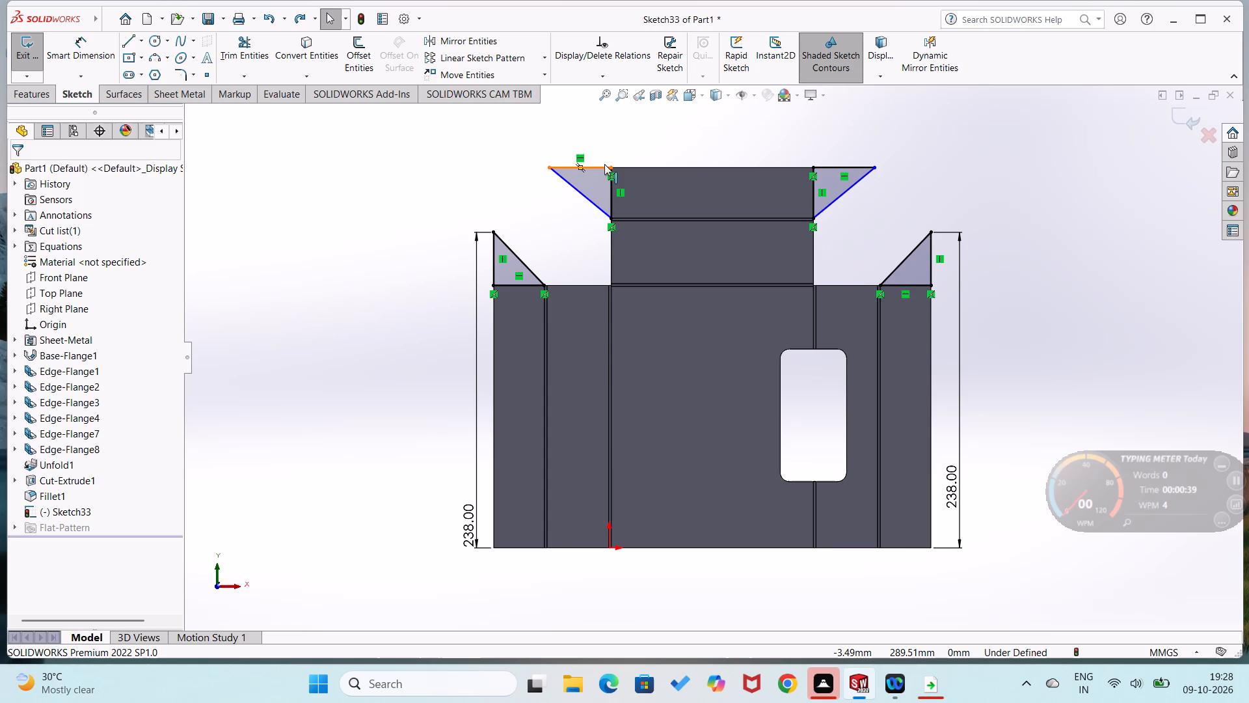
Dimension the horizontal leg of the topmost flange's triangle farther from the window at 35 mm.
right_click_drag(410, 275, 450, 150)
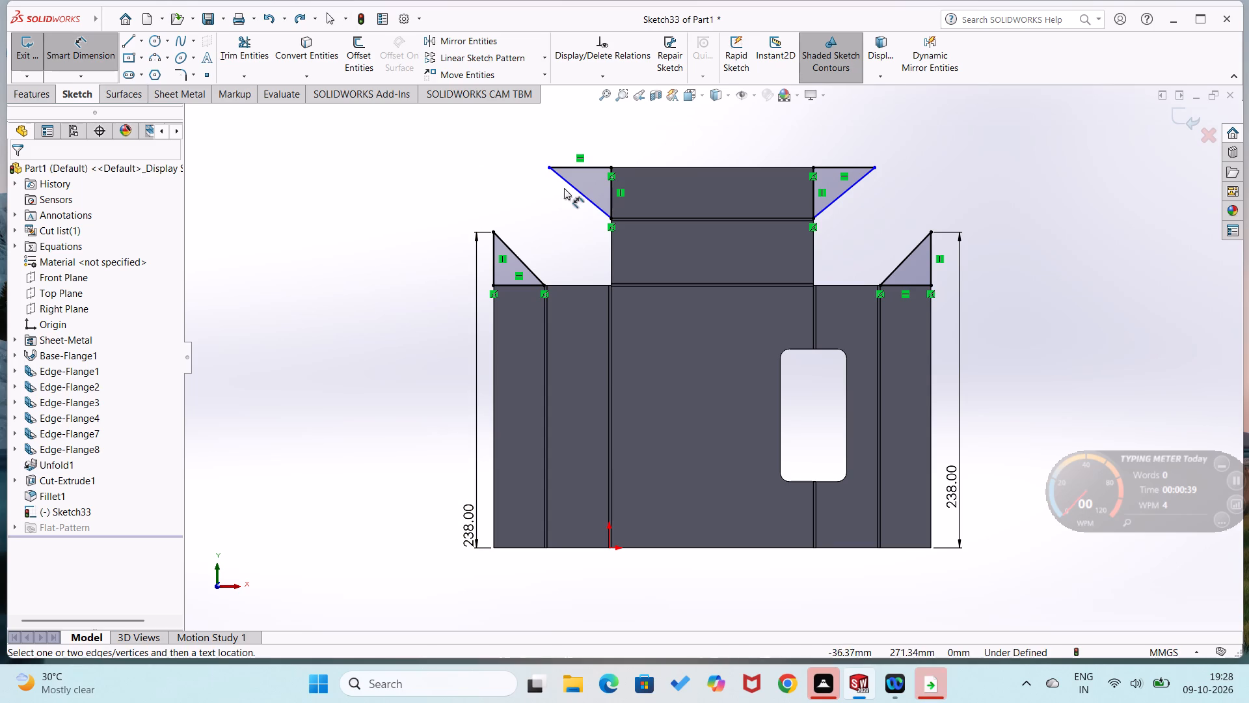
left_click(595, 170)
left_click(596, 144)
type("35")
key("Return")
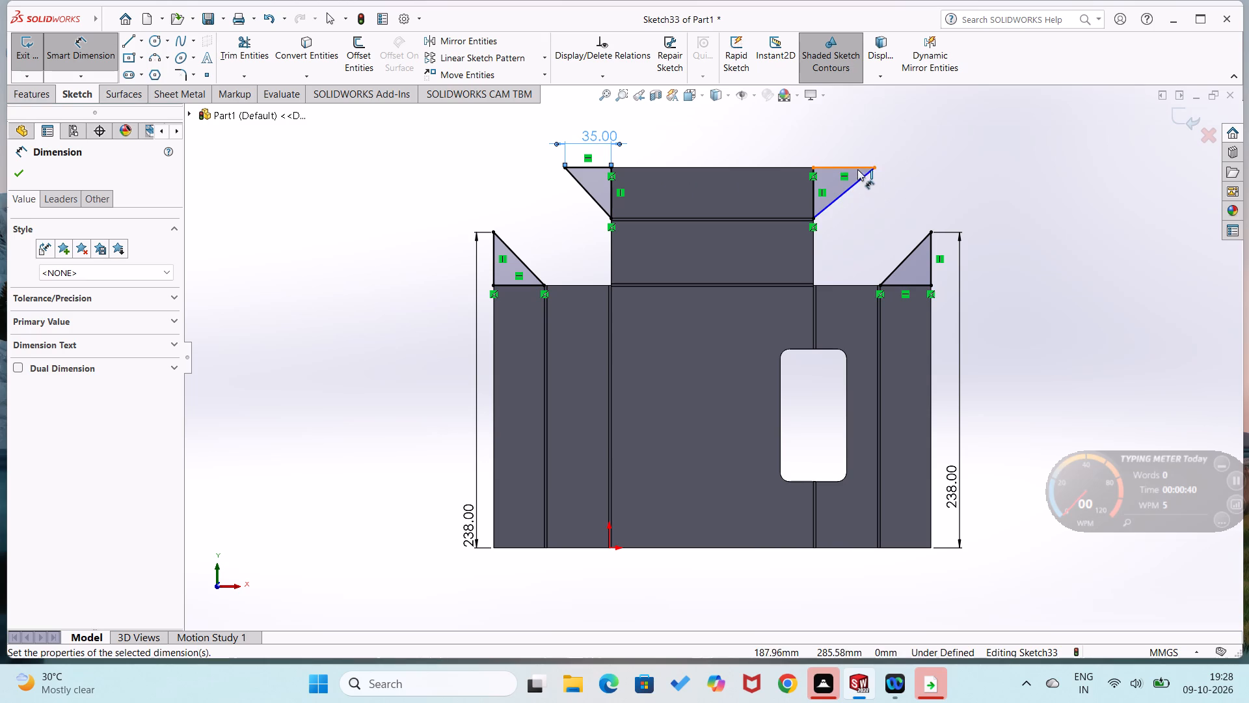
Dimension the horizontal leg of the topmost flange's window-side triangle at 37 mm.
left_click(857, 169)
left_click(861, 145)
type("37")
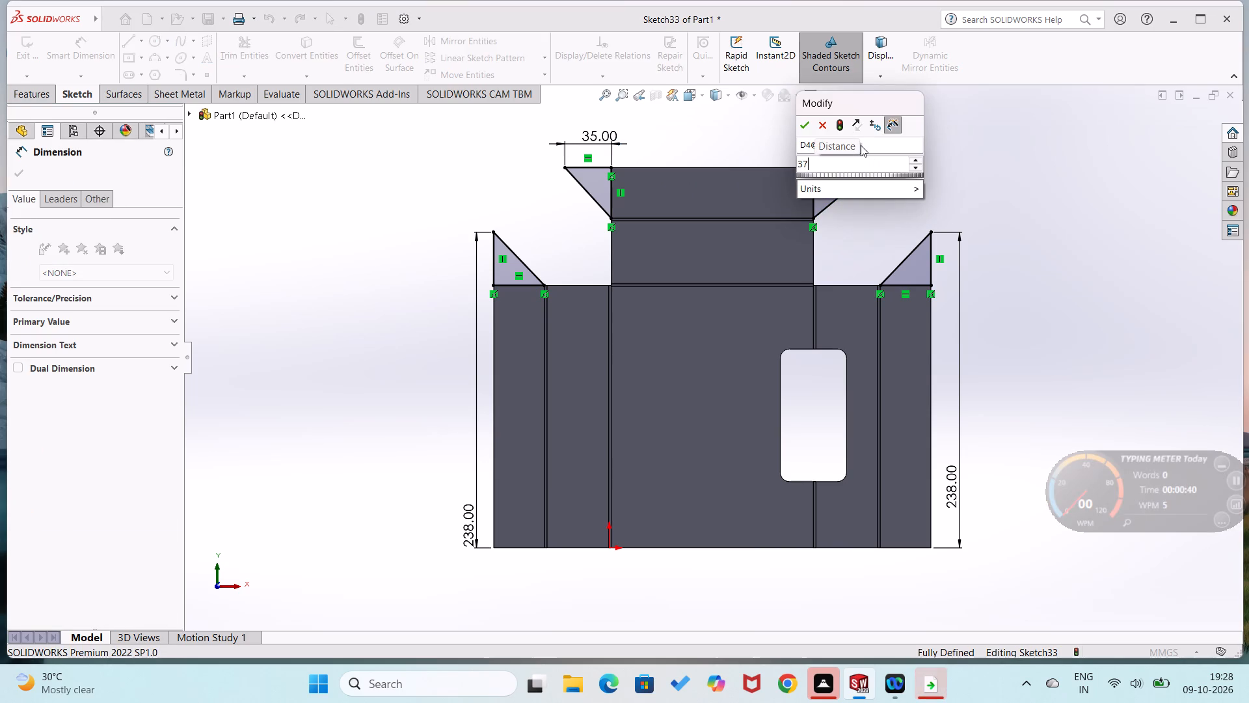
key("Return")
Set the 35 mm leg dimension of the opposite triangle to 37 mm.
double_click(591, 143)
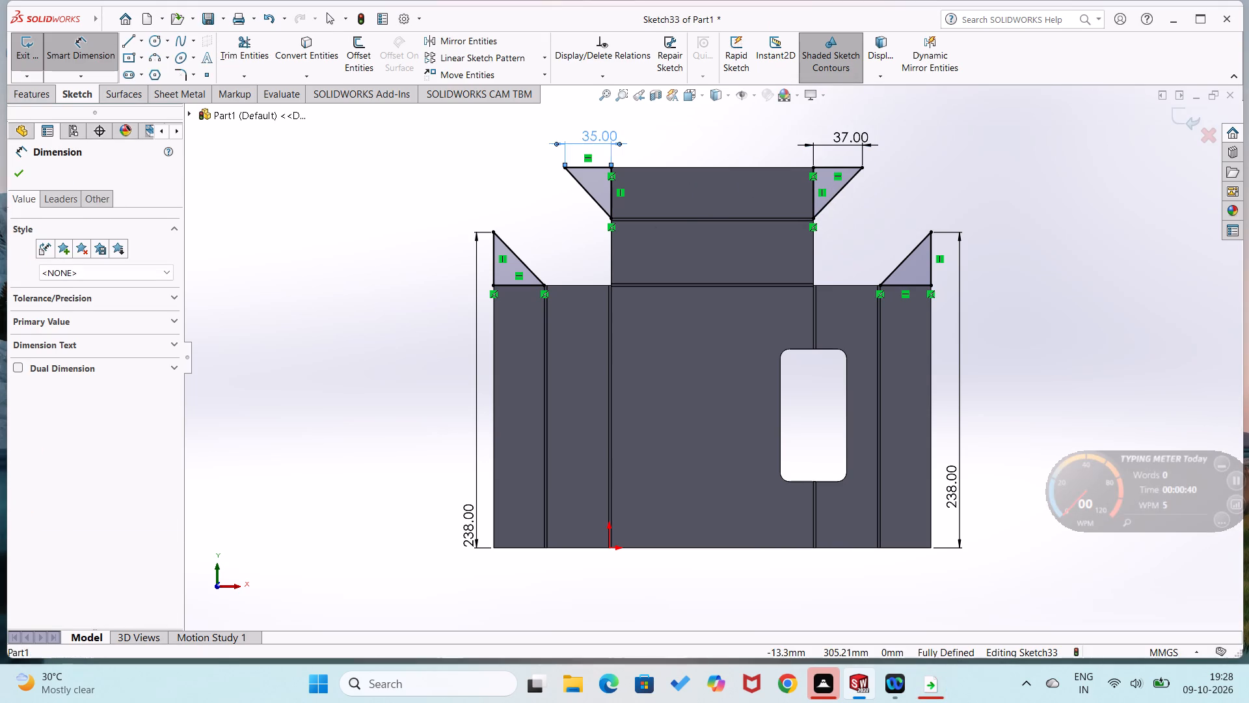
type("37")
key("Return")
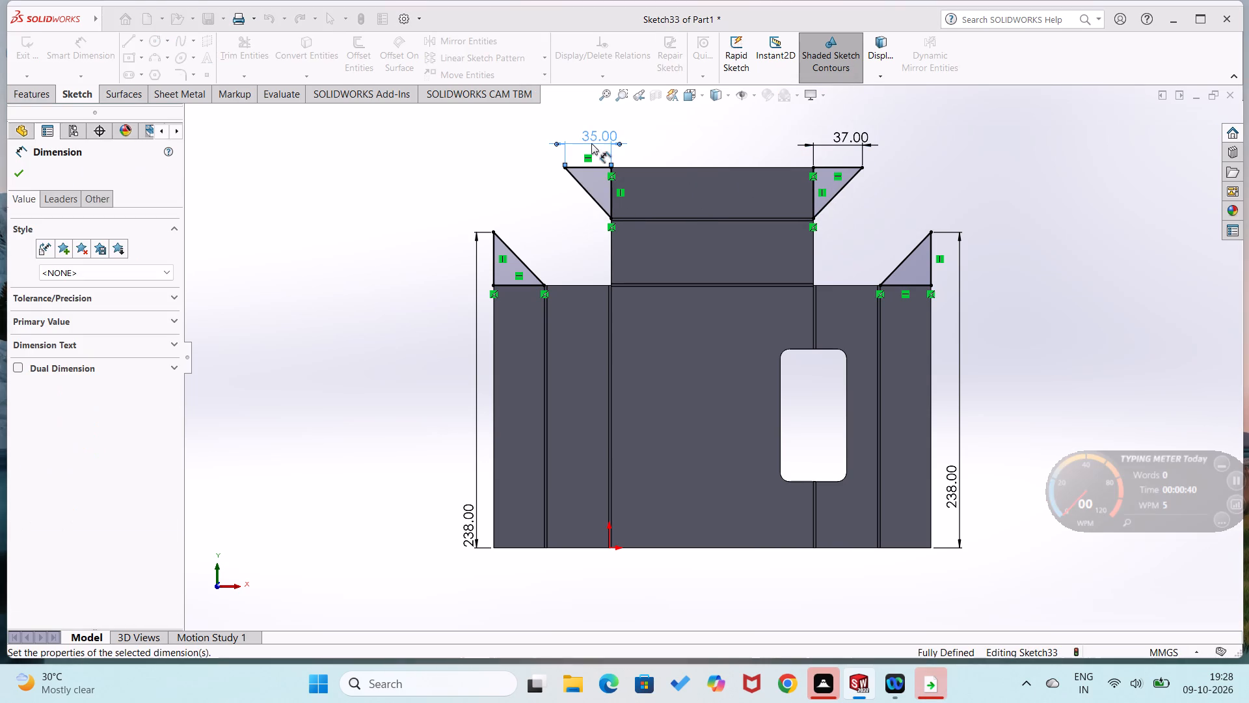
left_click(521, 178)
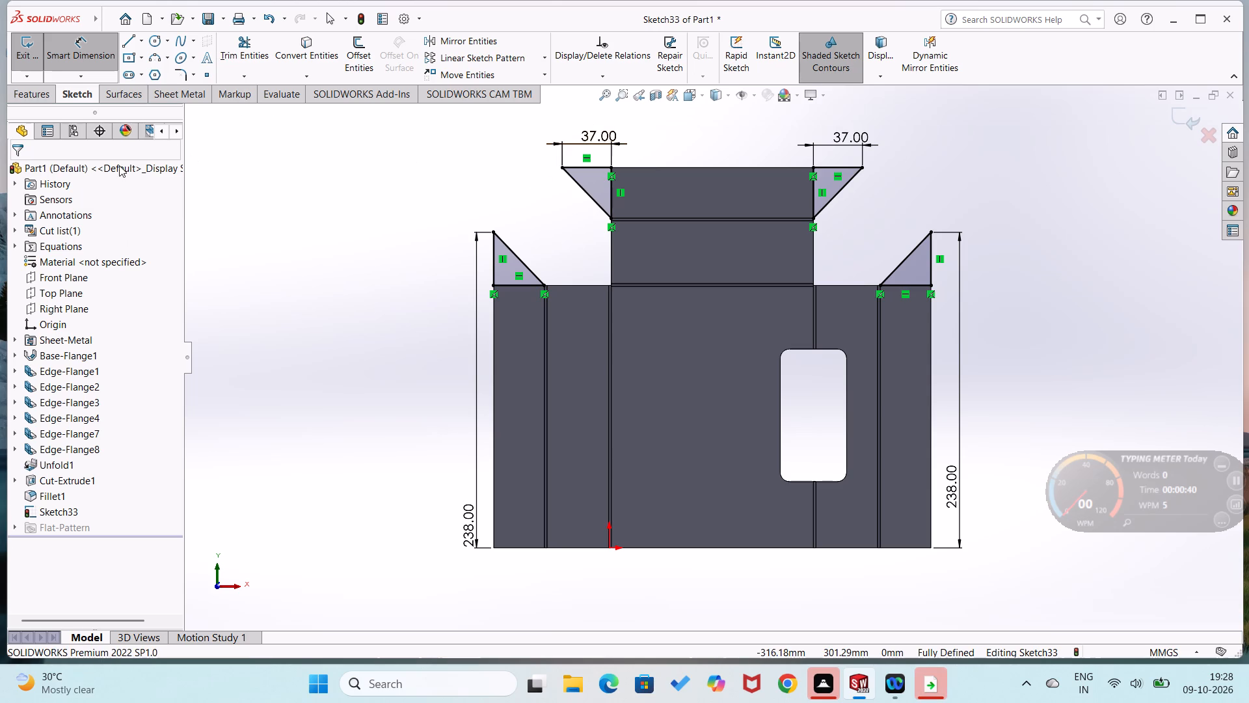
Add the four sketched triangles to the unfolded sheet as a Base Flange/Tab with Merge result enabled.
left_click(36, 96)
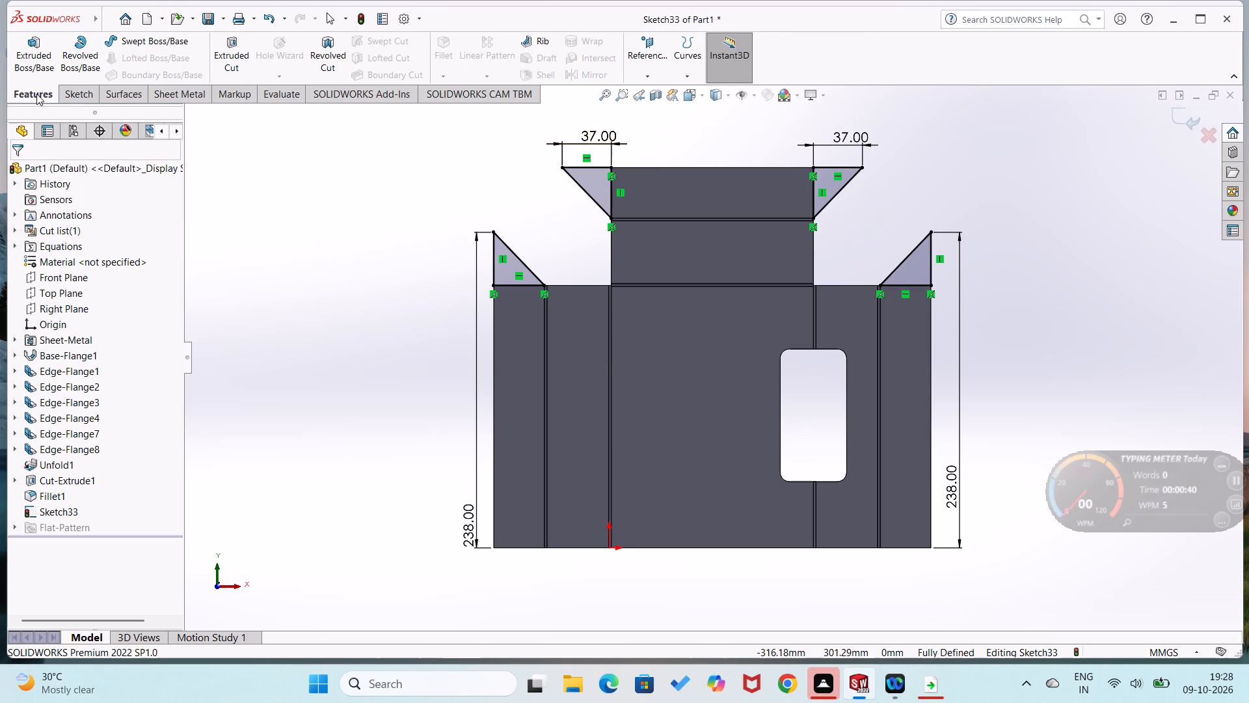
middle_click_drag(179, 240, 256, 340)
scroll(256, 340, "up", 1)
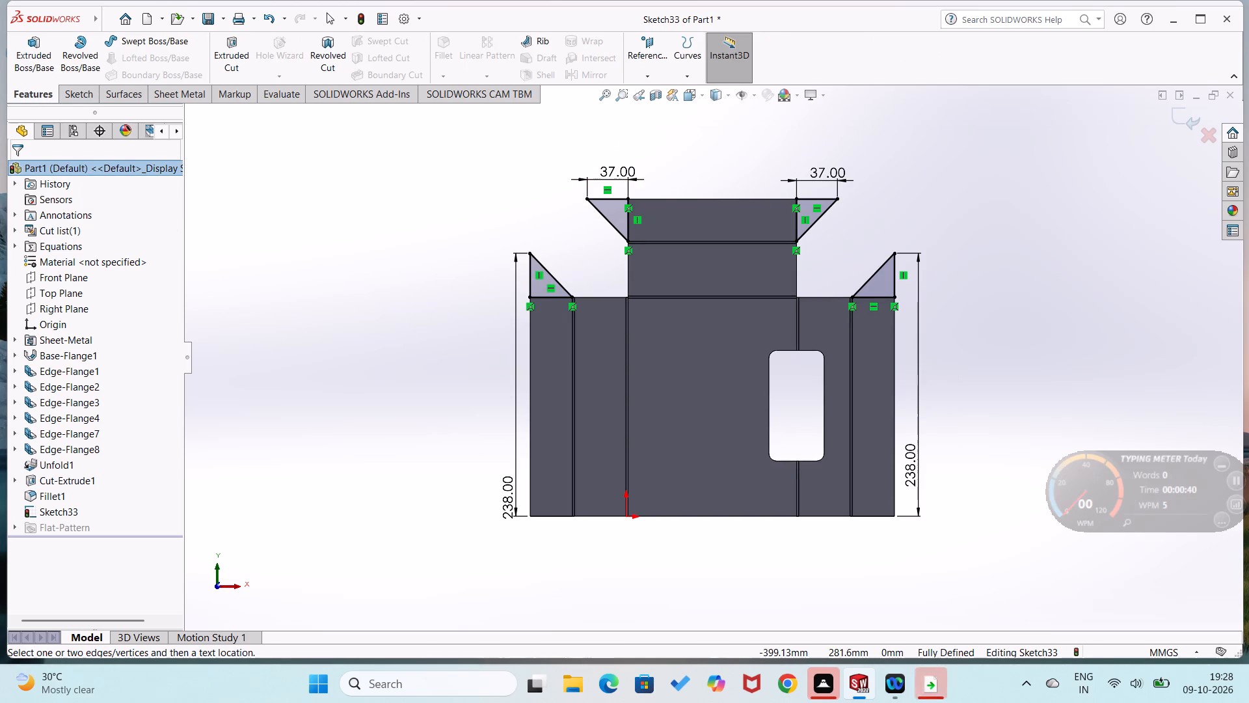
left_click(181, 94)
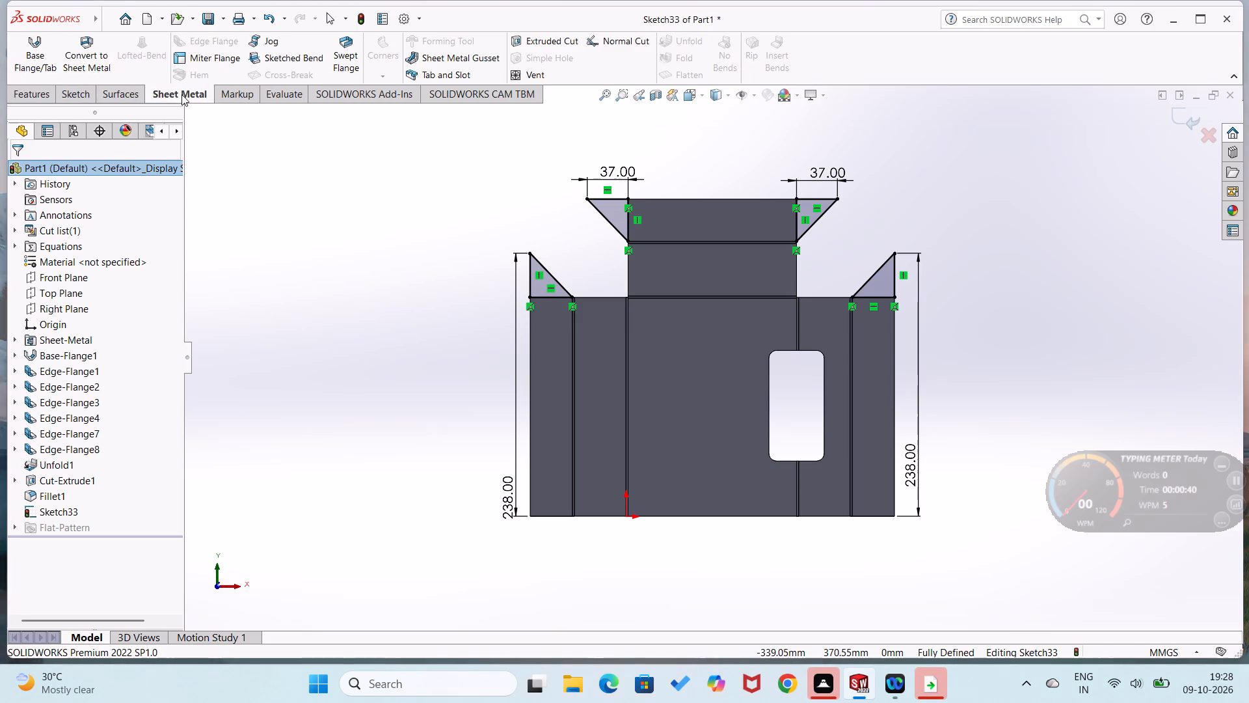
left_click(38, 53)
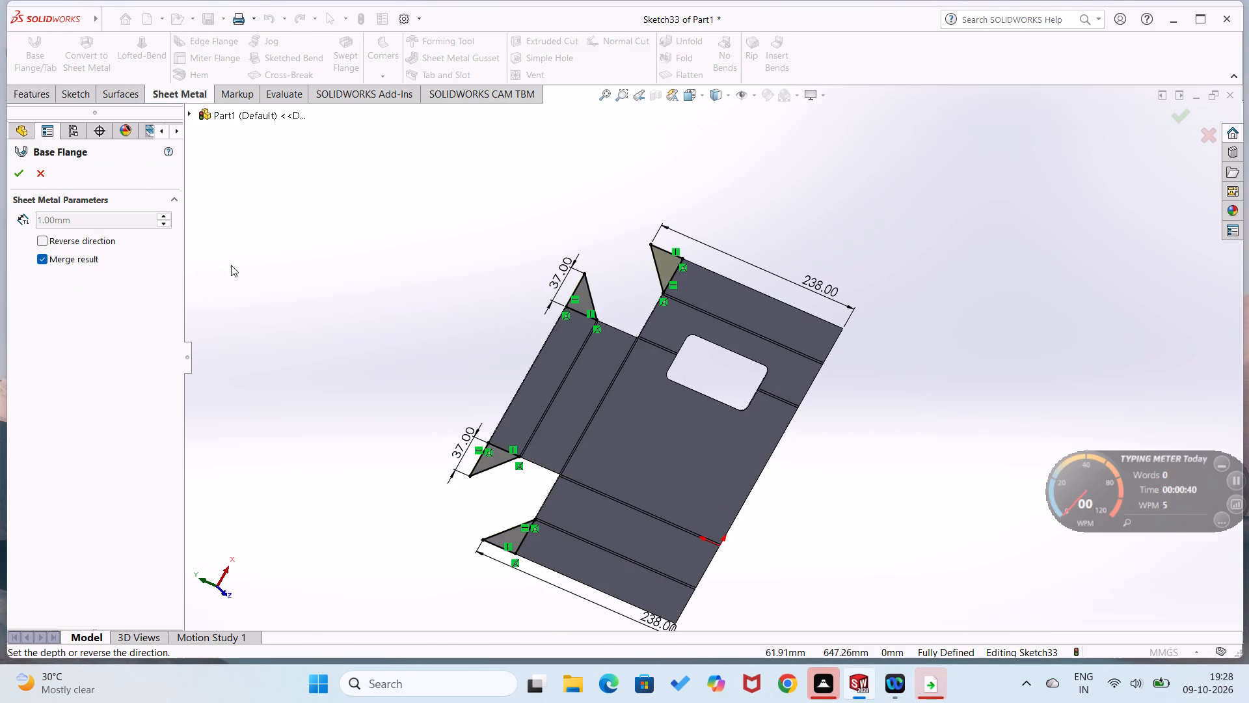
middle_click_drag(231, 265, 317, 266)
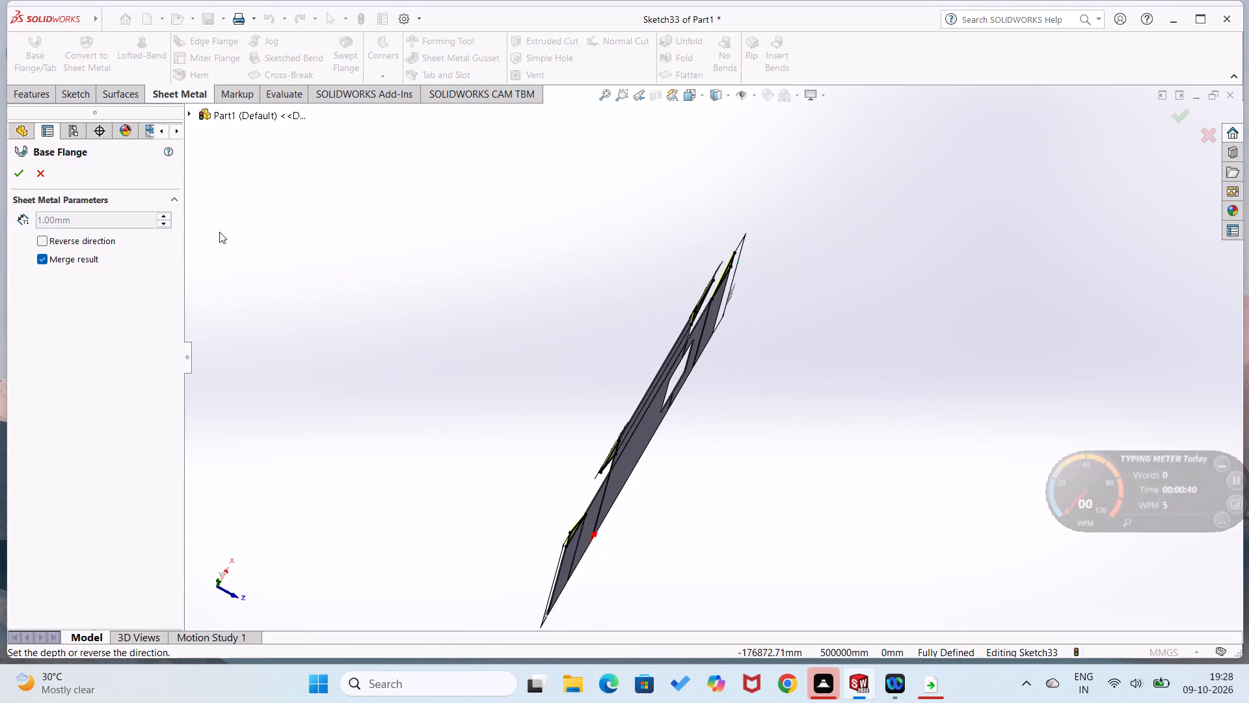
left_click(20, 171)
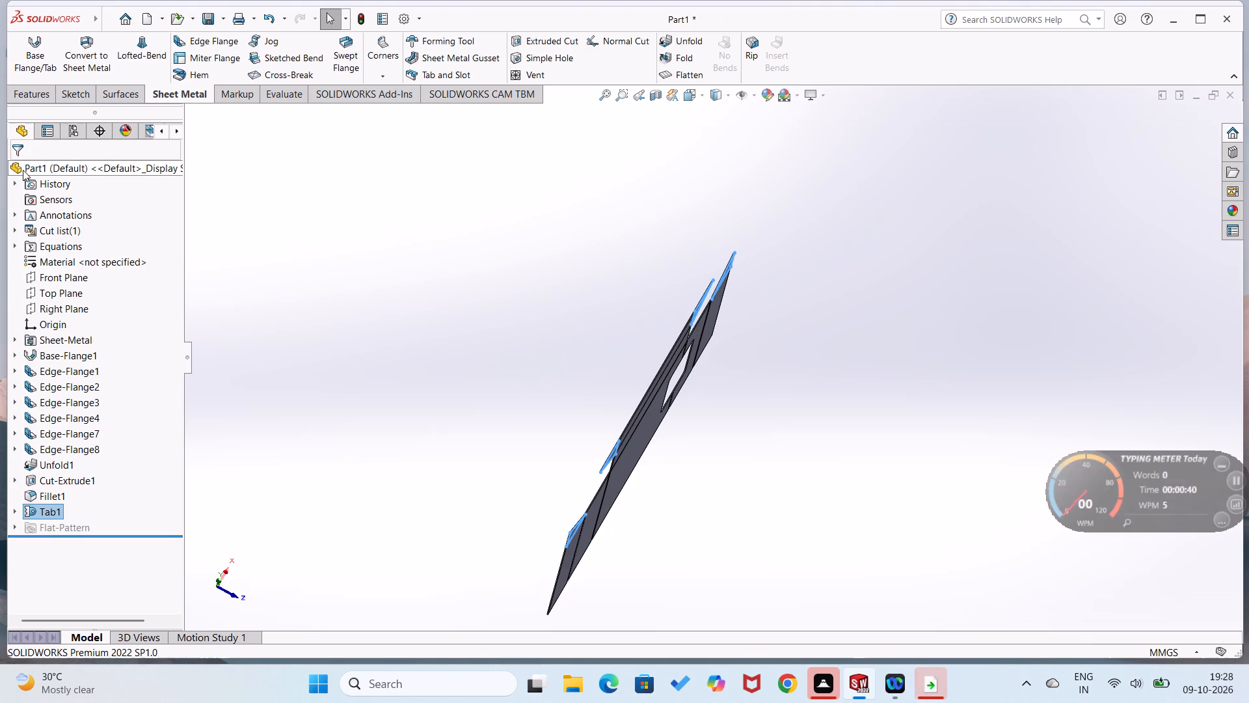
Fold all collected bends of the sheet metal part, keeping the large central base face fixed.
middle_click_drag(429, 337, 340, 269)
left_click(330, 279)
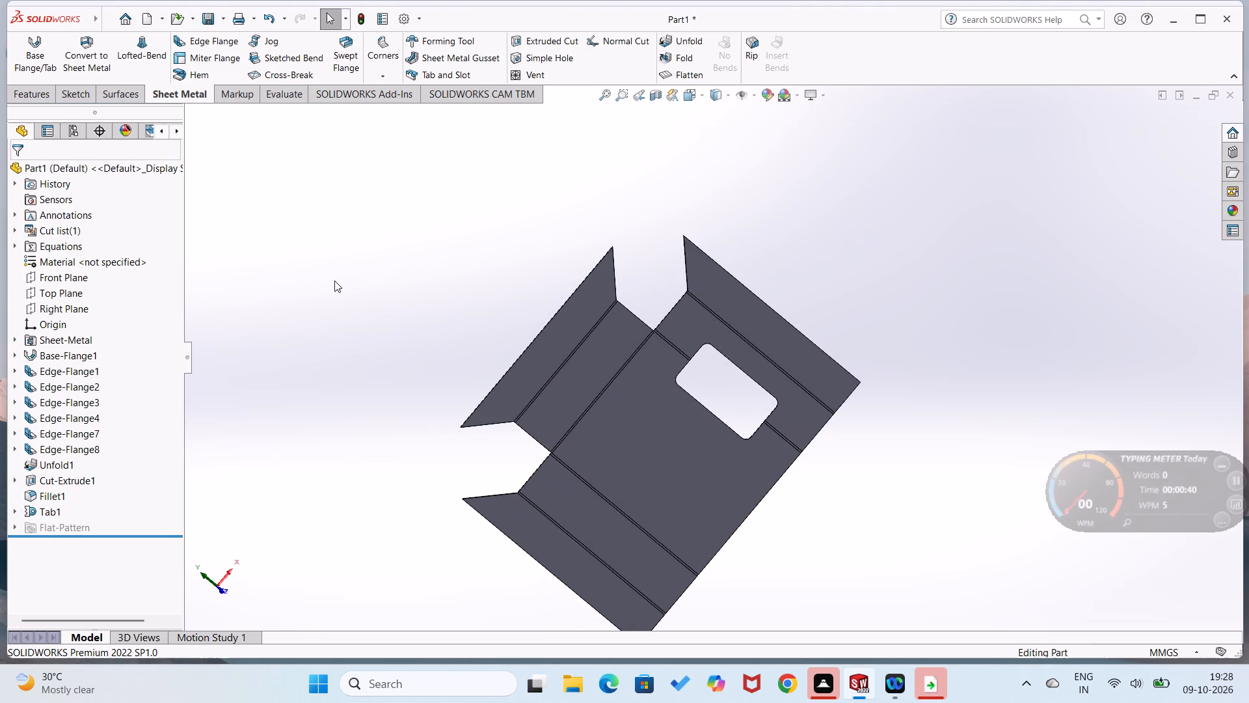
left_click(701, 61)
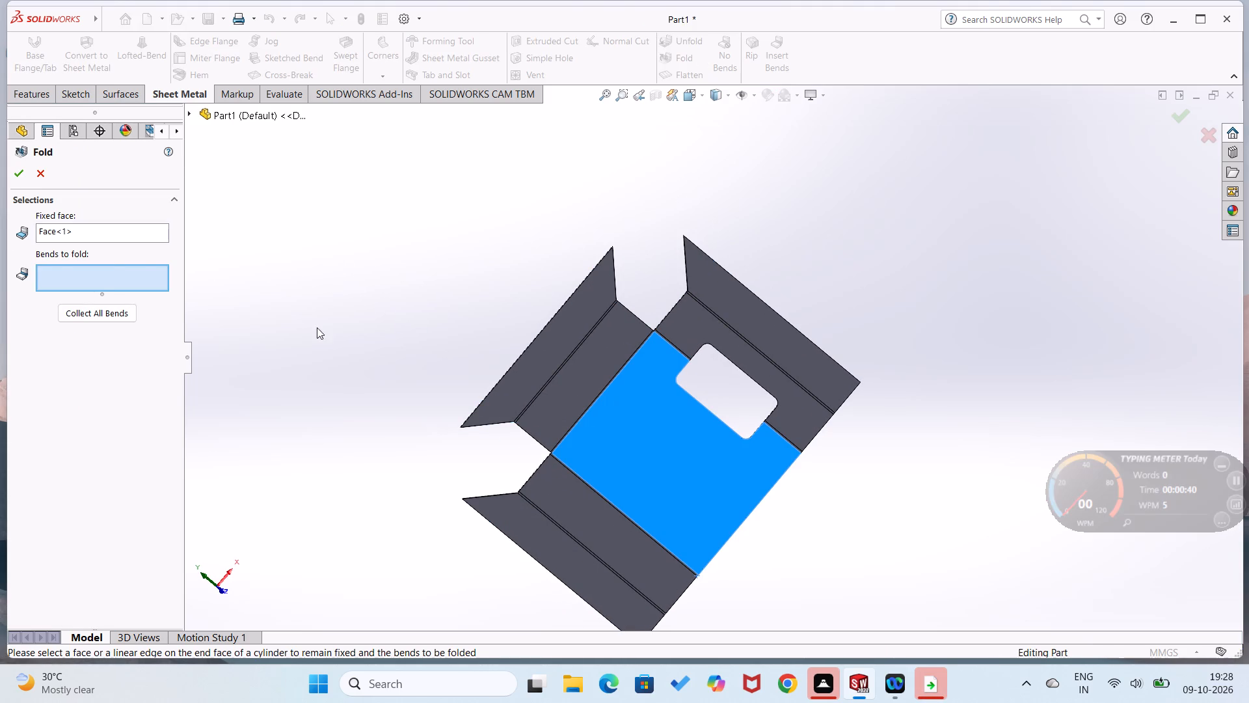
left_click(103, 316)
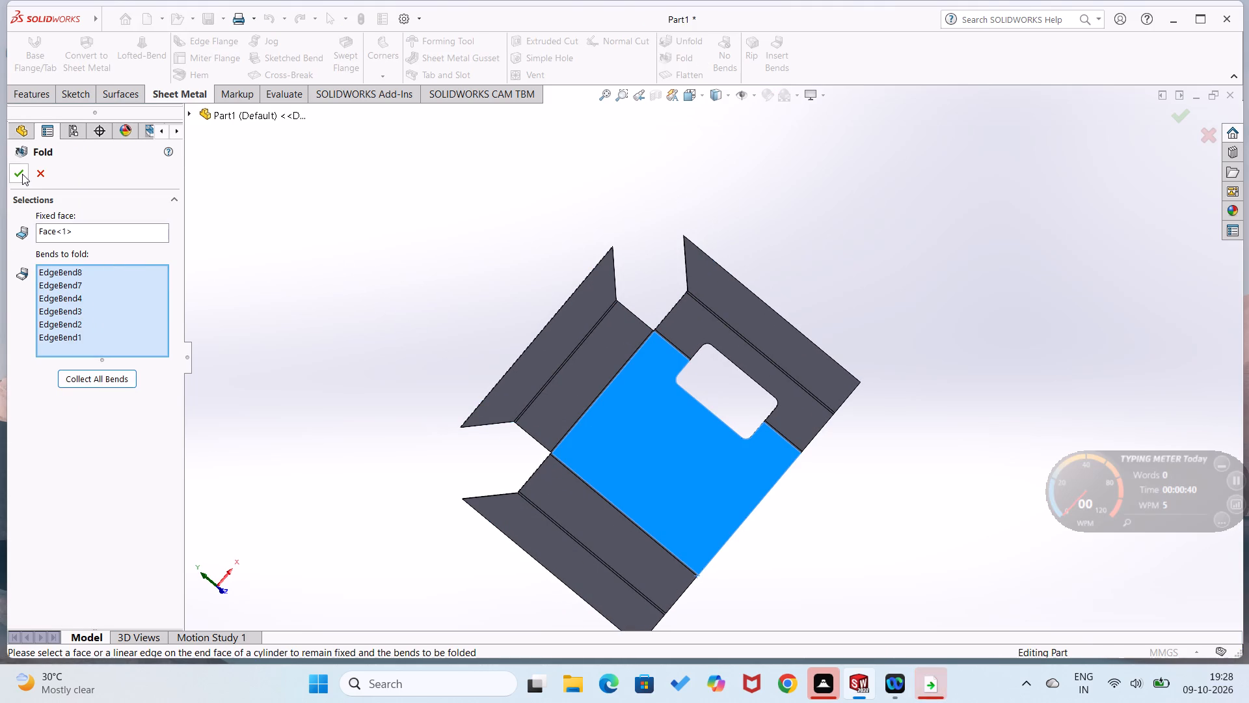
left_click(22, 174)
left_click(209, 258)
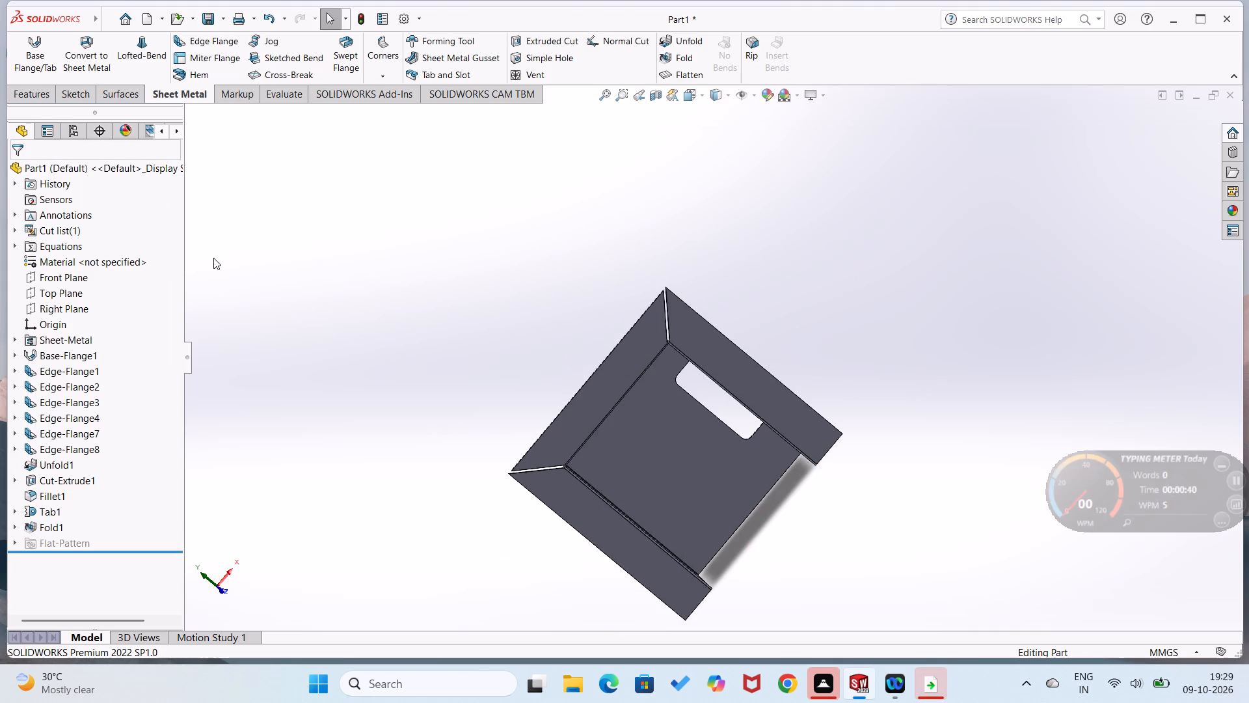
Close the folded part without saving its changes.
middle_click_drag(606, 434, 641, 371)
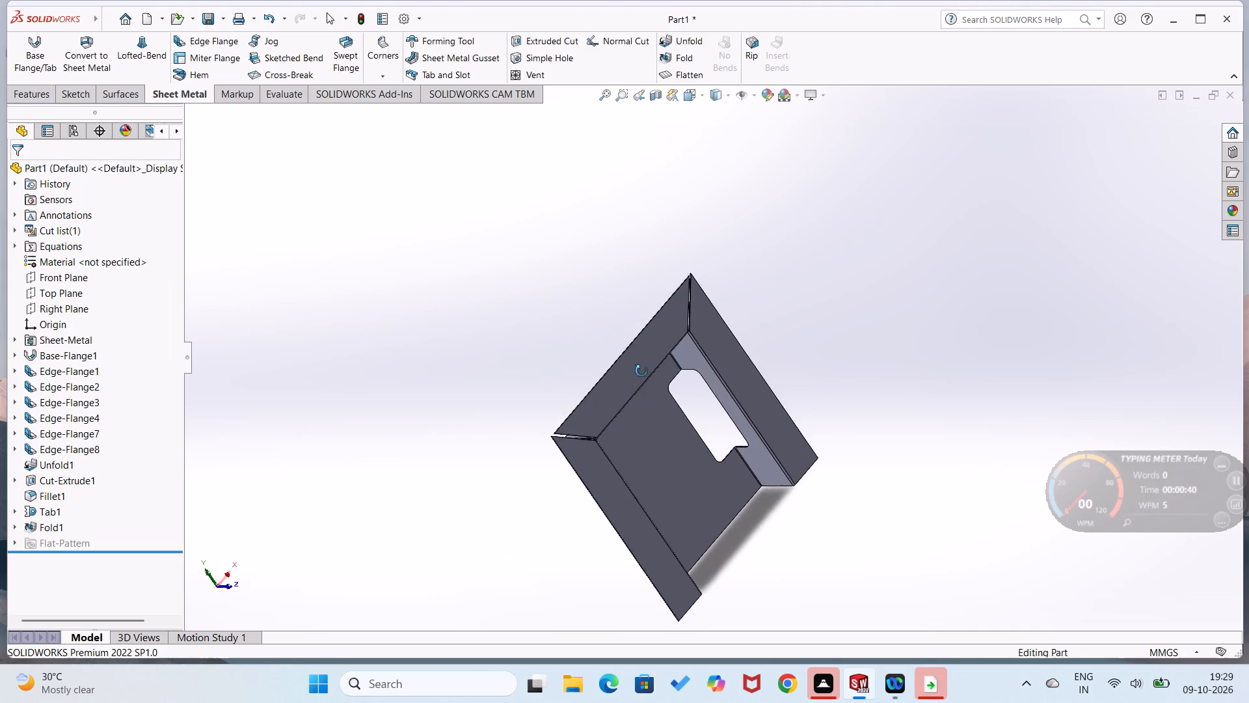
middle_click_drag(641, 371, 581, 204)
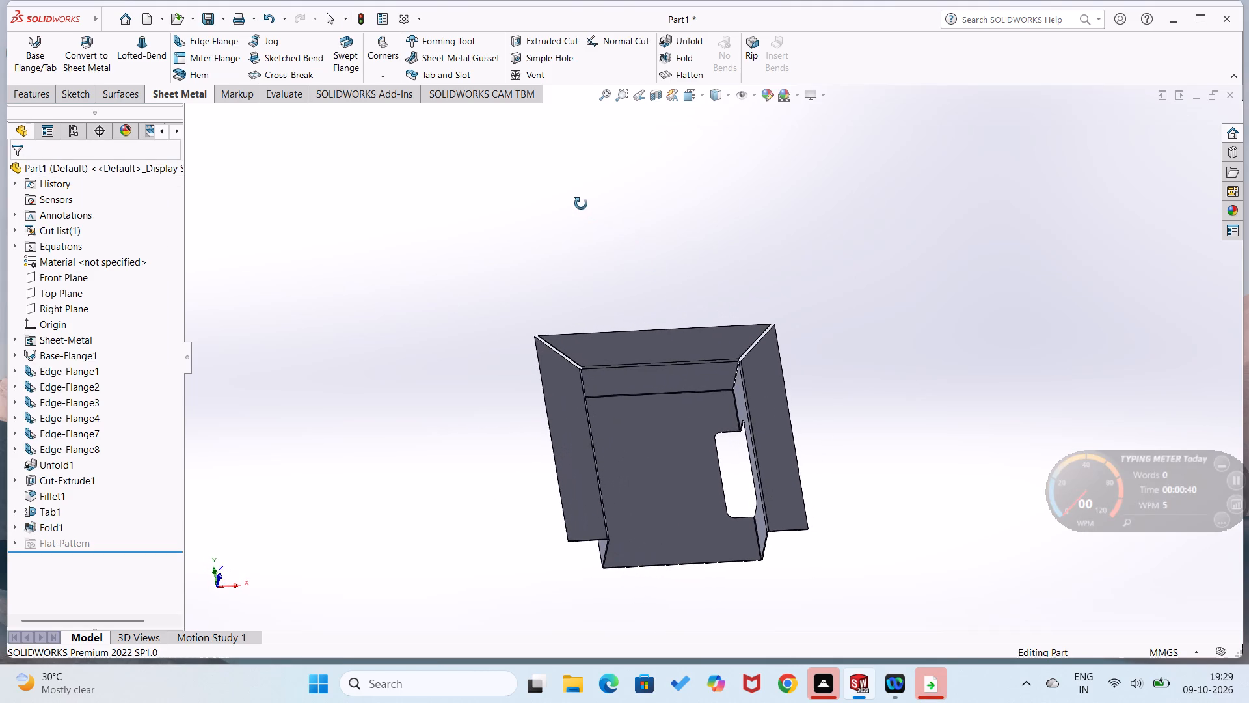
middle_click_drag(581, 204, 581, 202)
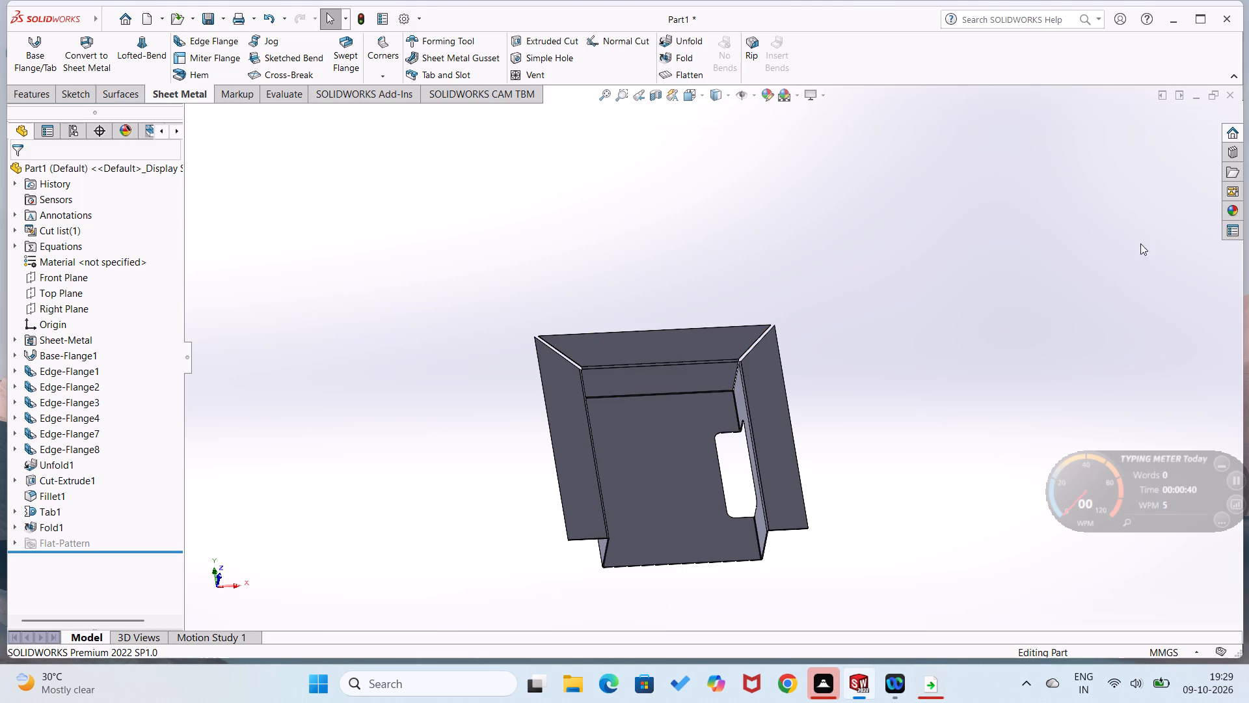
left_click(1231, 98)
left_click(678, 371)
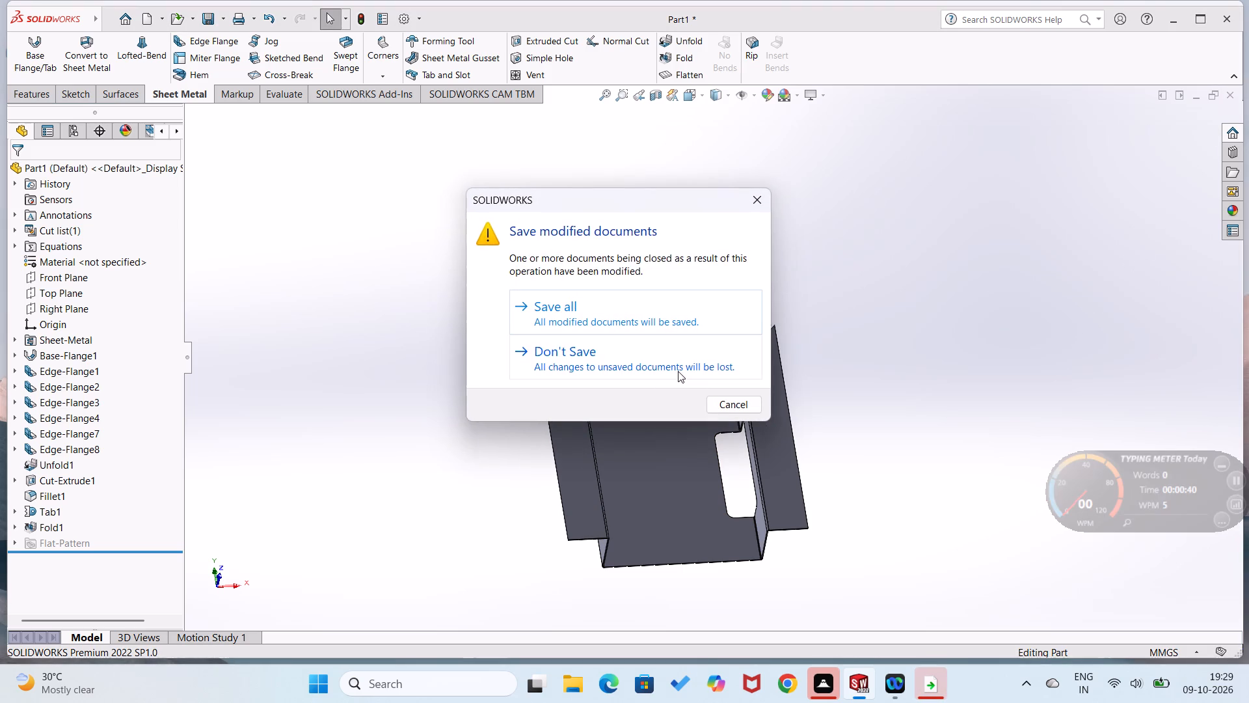
Create a new part document.
left_click(120, 16)
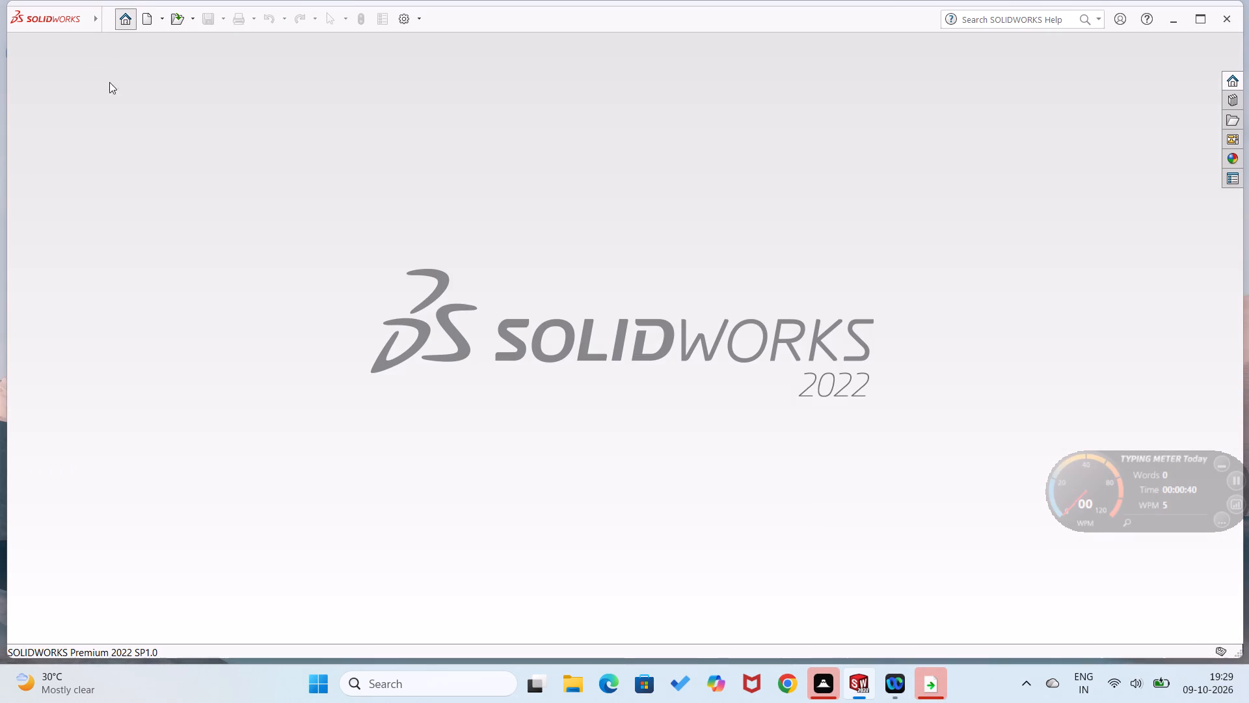
left_click(351, 186)
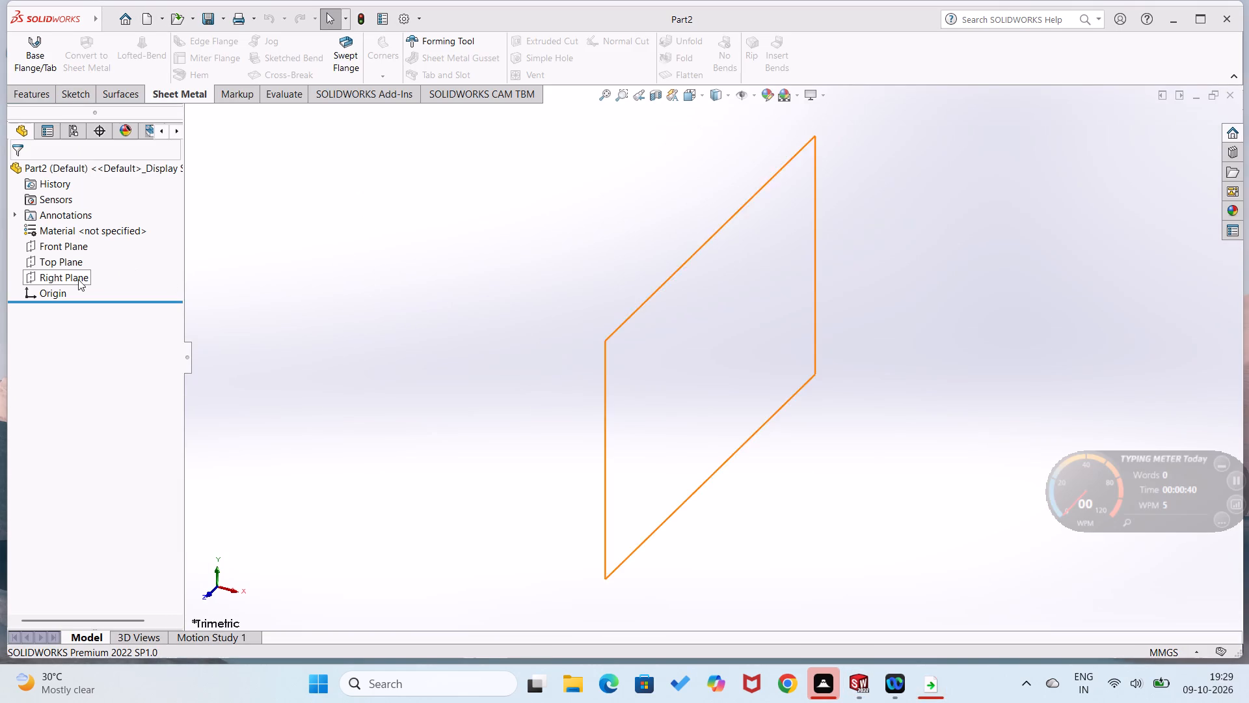
On the Front Plane, sketch a corner rectangle starting at the origin, about 79 mm wide and 80 mm high.
right_click(65, 253)
left_click(85, 238)
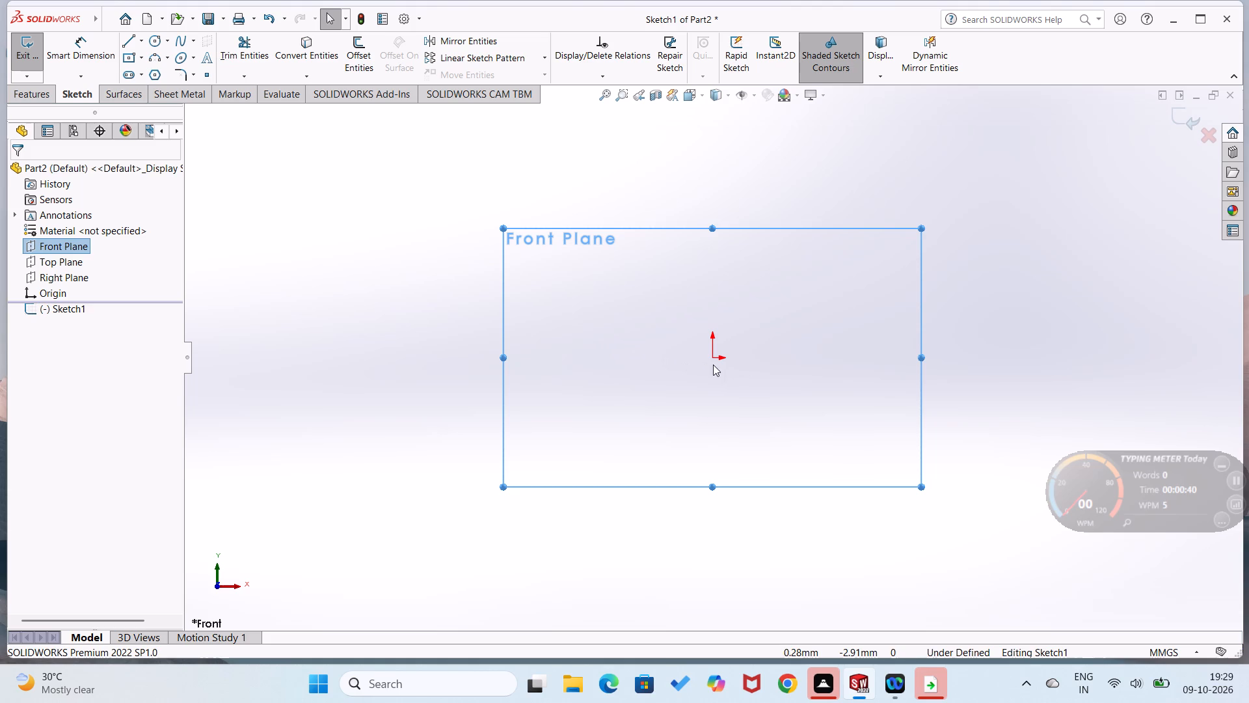
right_click_drag(713, 365, 712, 457)
left_click(708, 357)
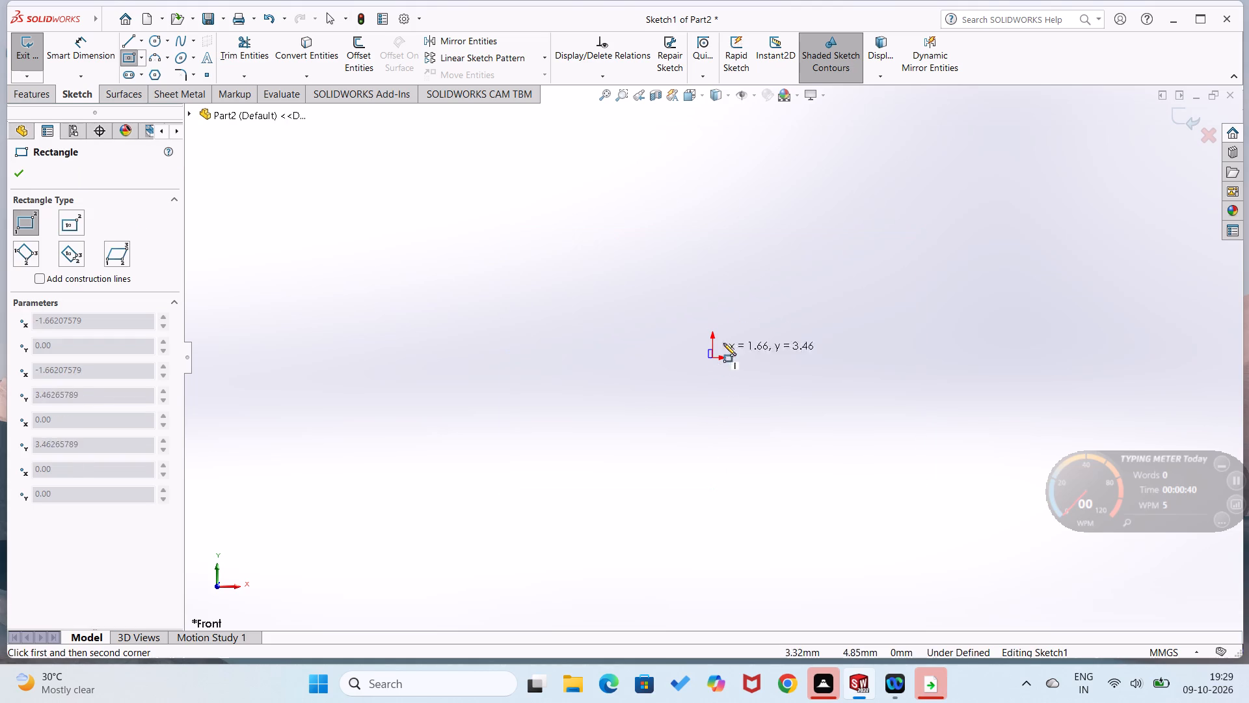
right_click_drag(904, 209, 719, 421)
right_click_drag(734, 385, 715, 501)
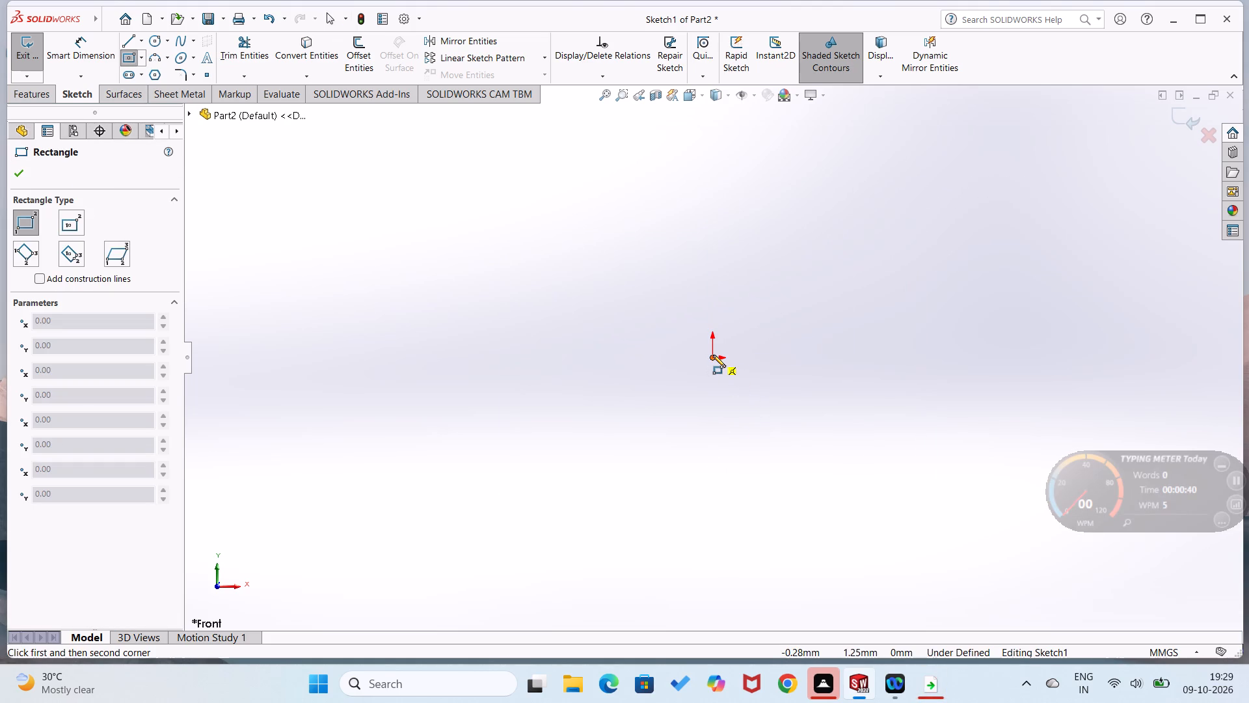
left_click(713, 355)
left_click(898, 169)
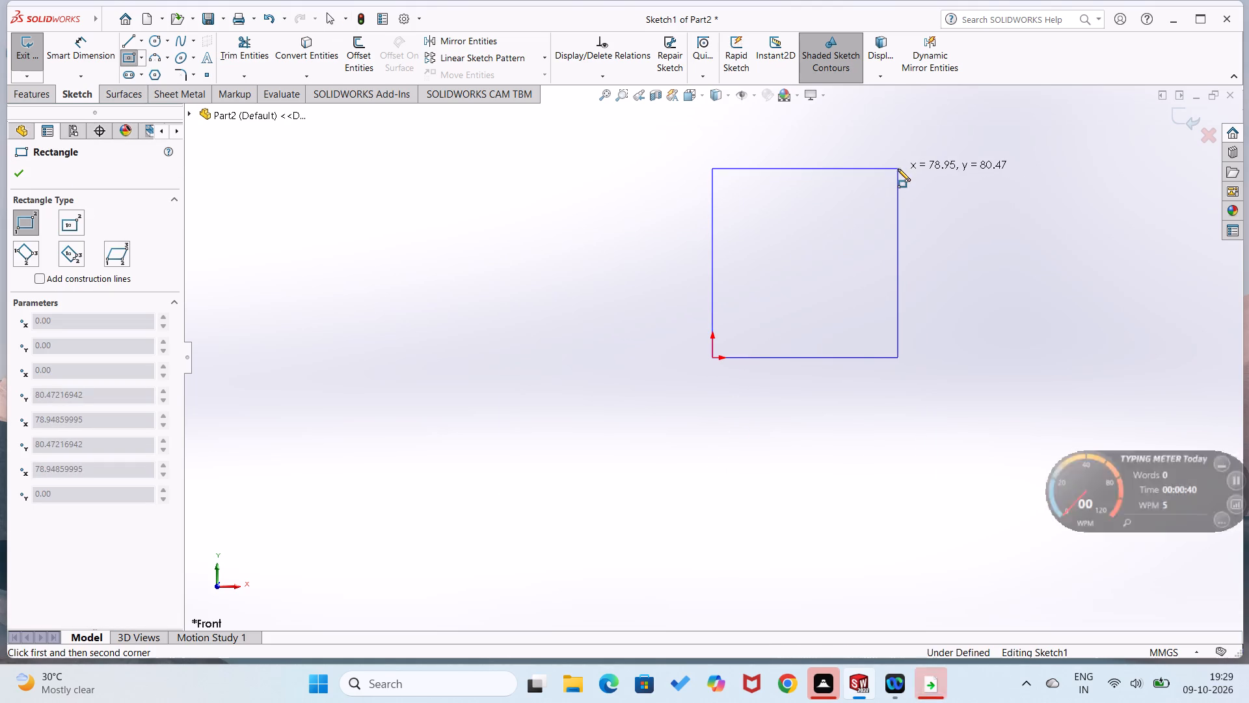
Dimension the rectangle 156 mm wide and 198 mm high.
right_click_drag(588, 548, 628, 349)
left_click(834, 359)
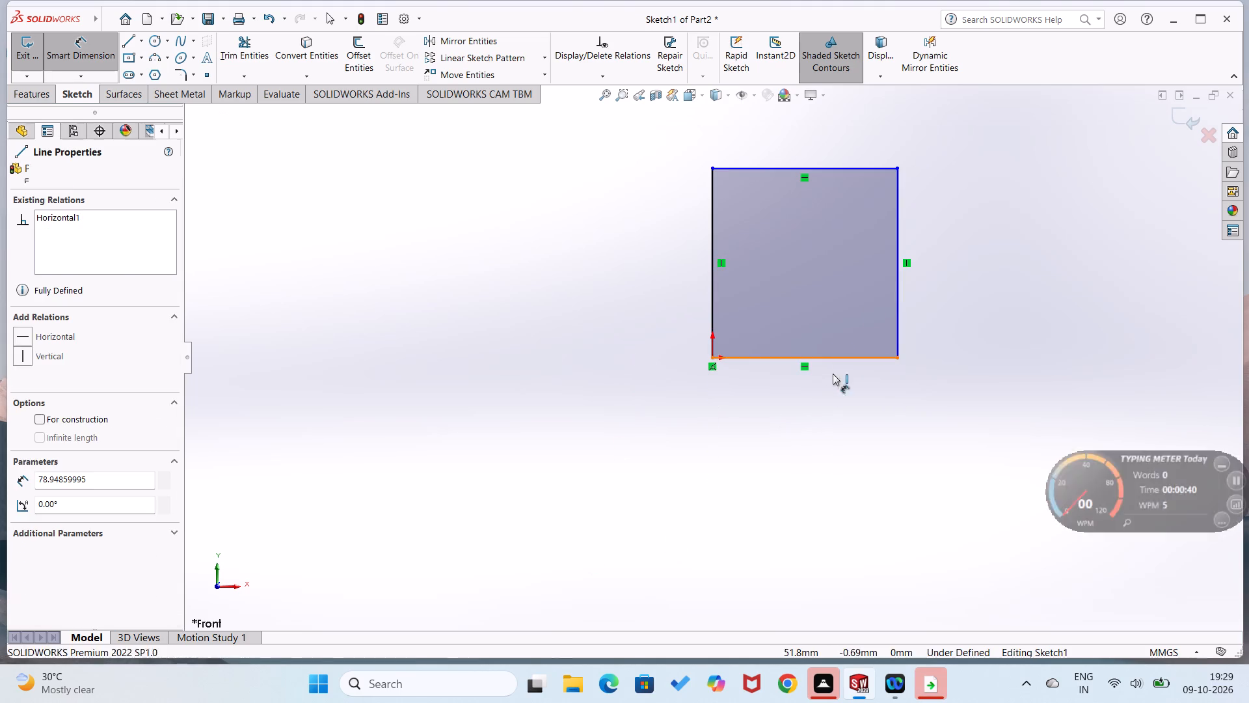
left_click(823, 396)
type("156")
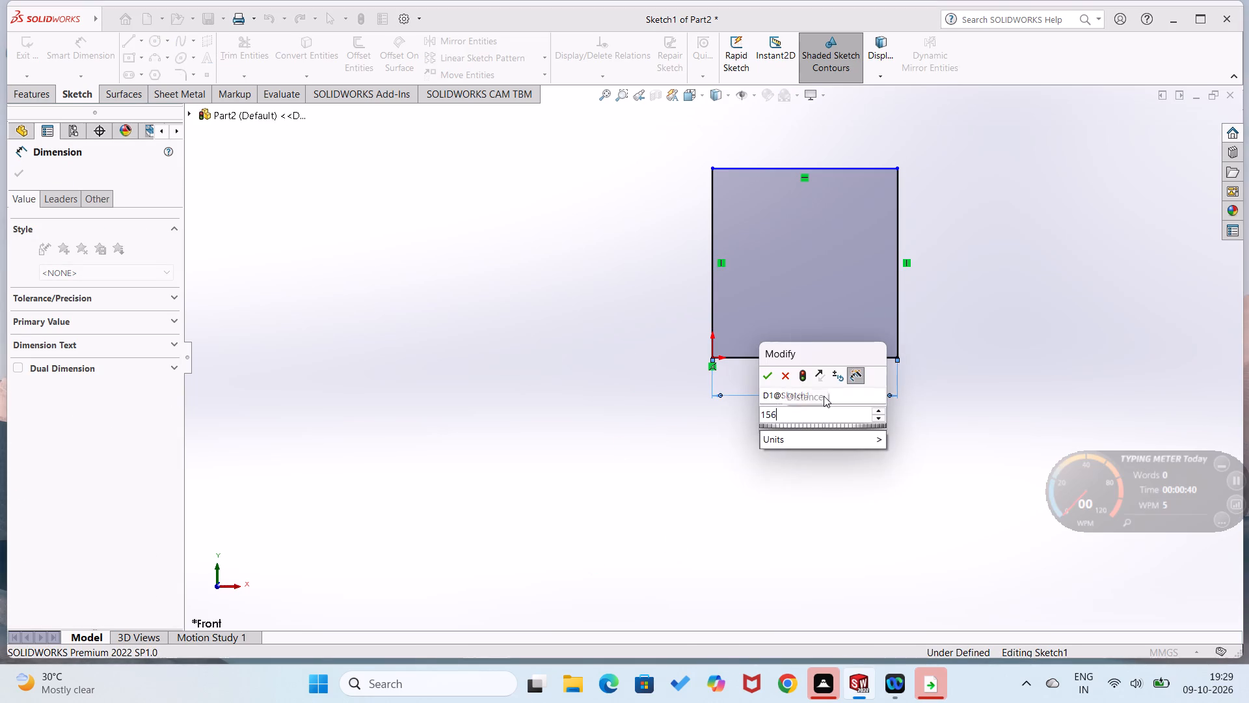
key("Return")
left_click(714, 307)
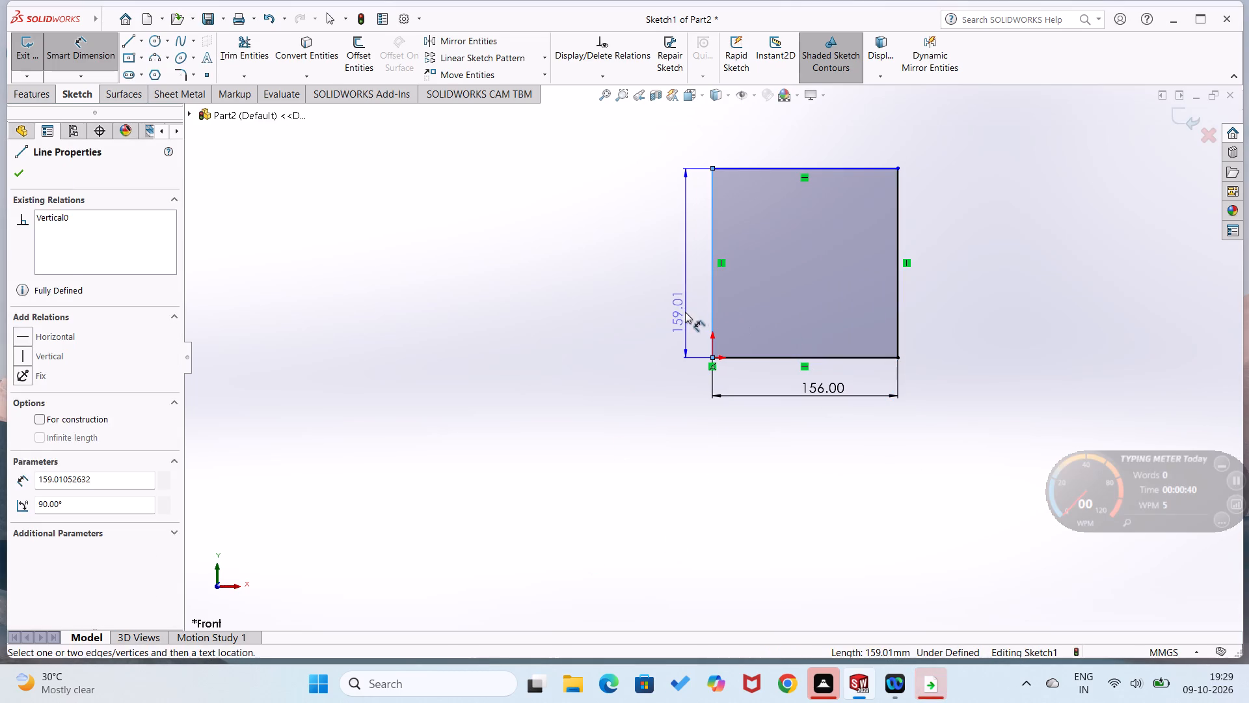
left_click(684, 311)
key("1")
type("98")
key("Return")
left_click(610, 357)
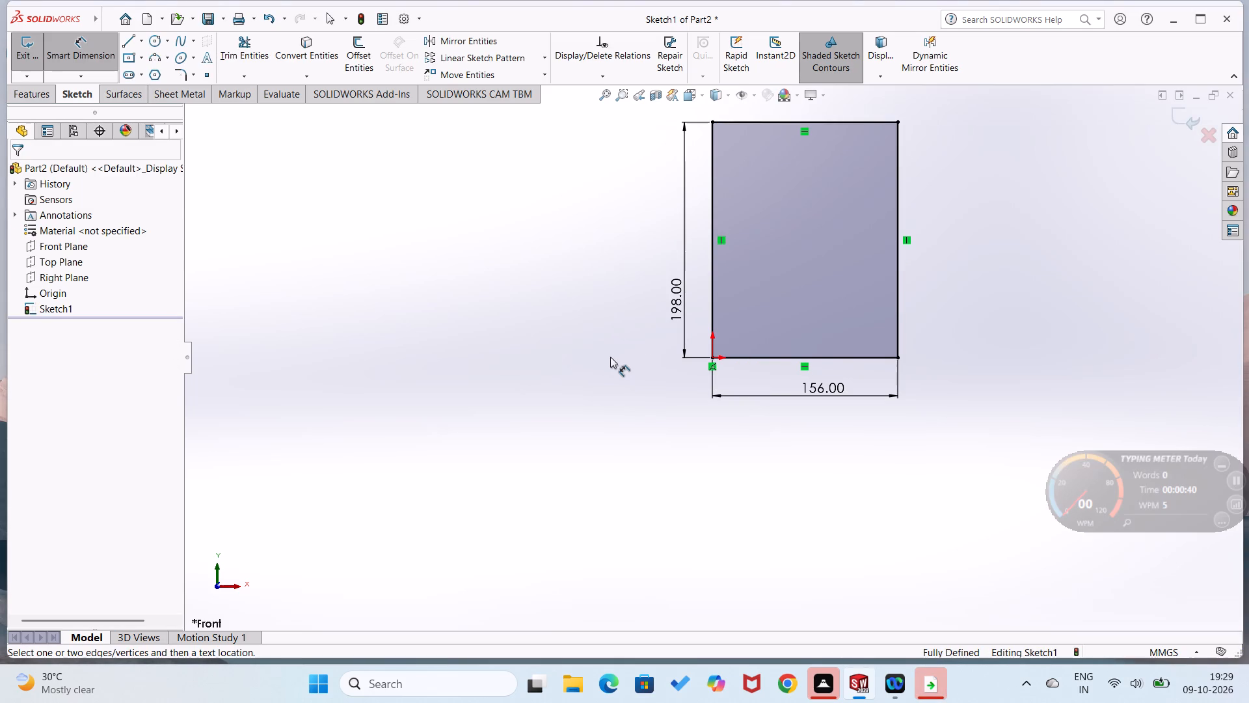
Create a base flange from the rectangle sketch with 1 mm thickness and a K-Factor of 0.5.
left_click(183, 97)
left_click(38, 57)
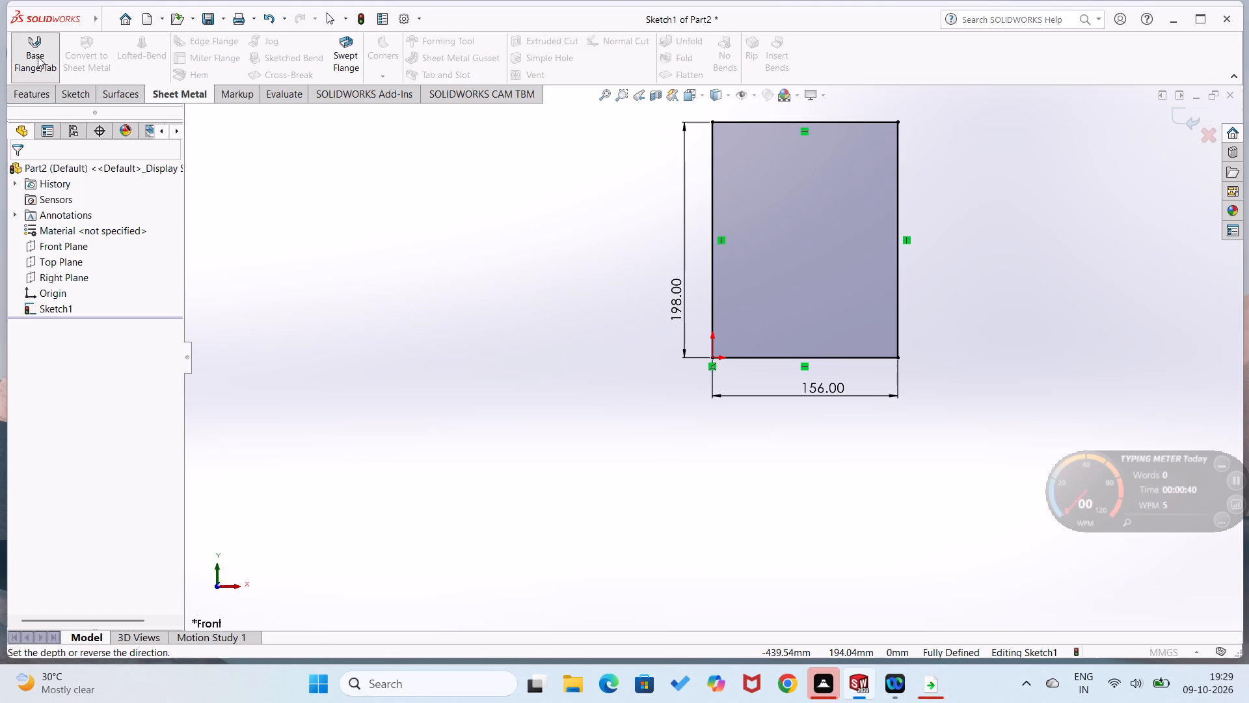
left_click(26, 171)
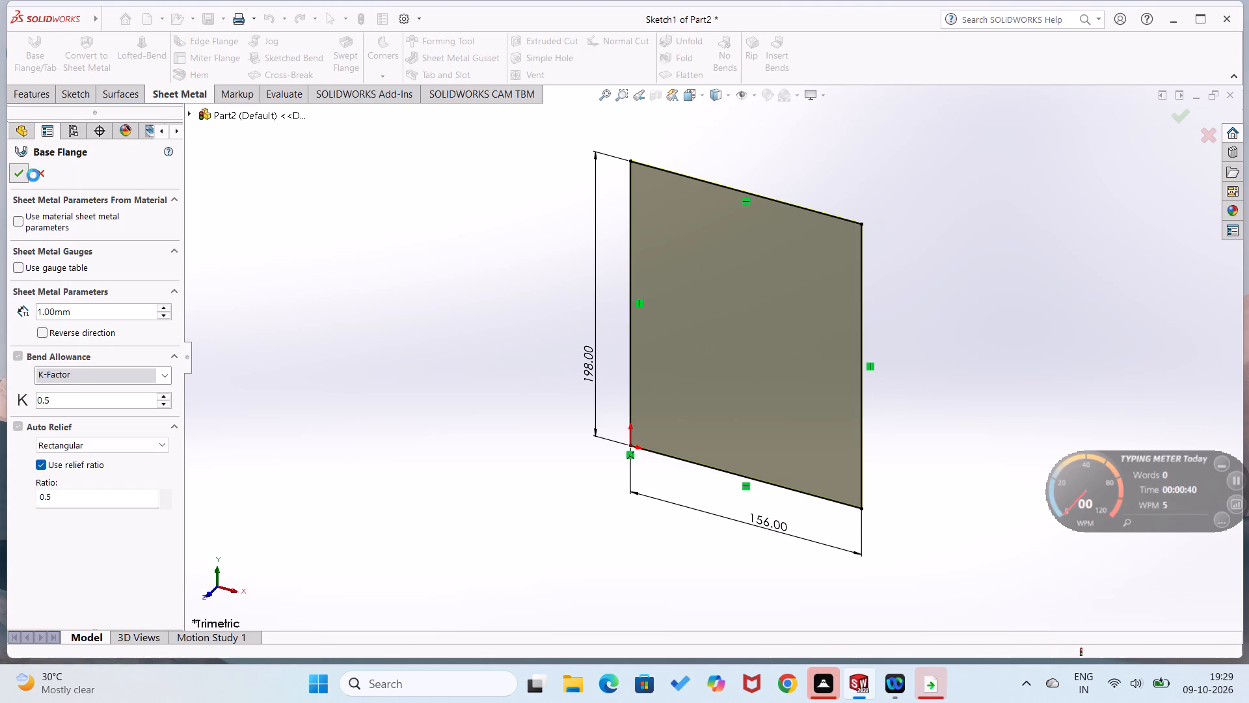
left_click(248, 281)
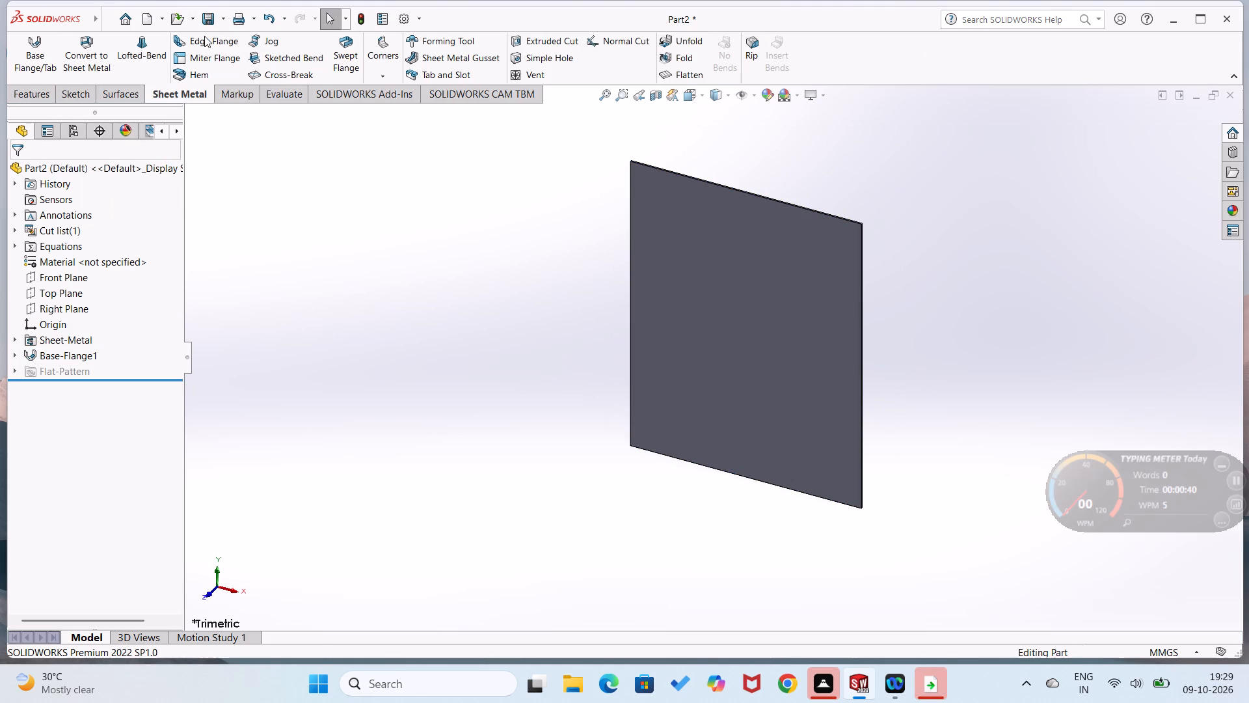
Add a 90-degree edge flange 46 mm long along the base plate's 198 mm edge on the origin side.
left_click(204, 36)
middle_click_drag(405, 316, 522, 419)
scroll(588, 391, "down", 4)
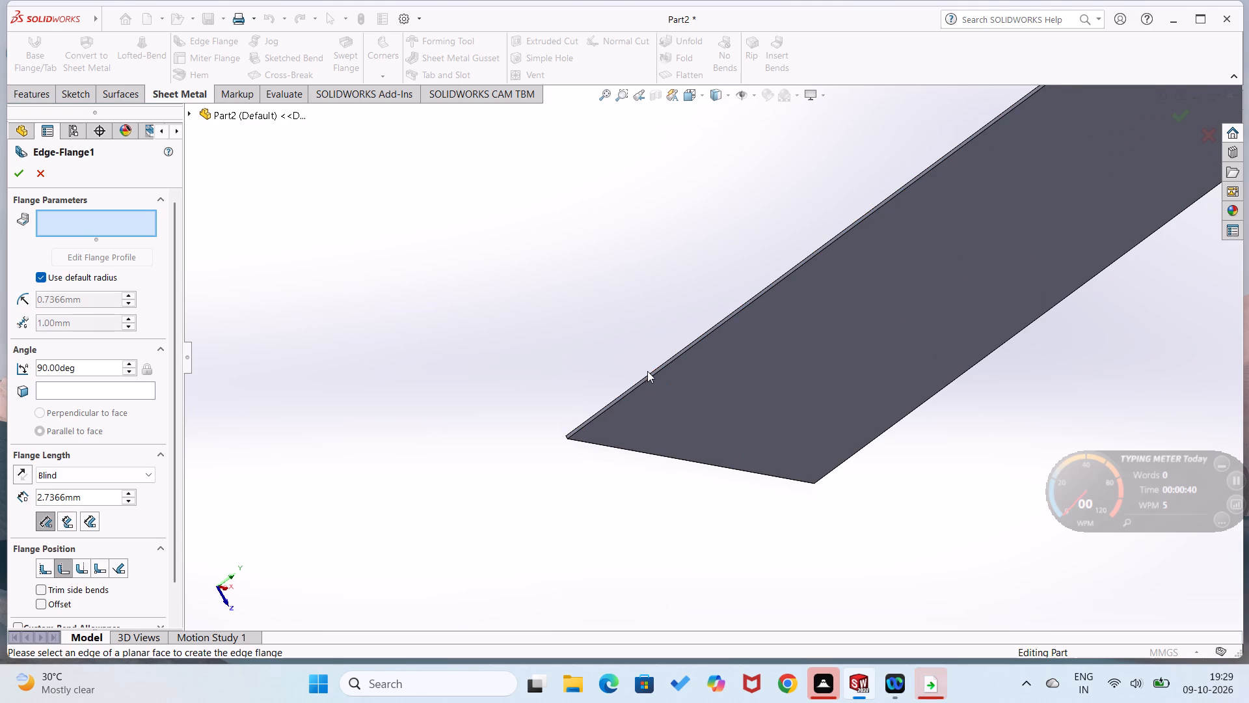
scroll(647, 371, "down", 4)
left_click(663, 378)
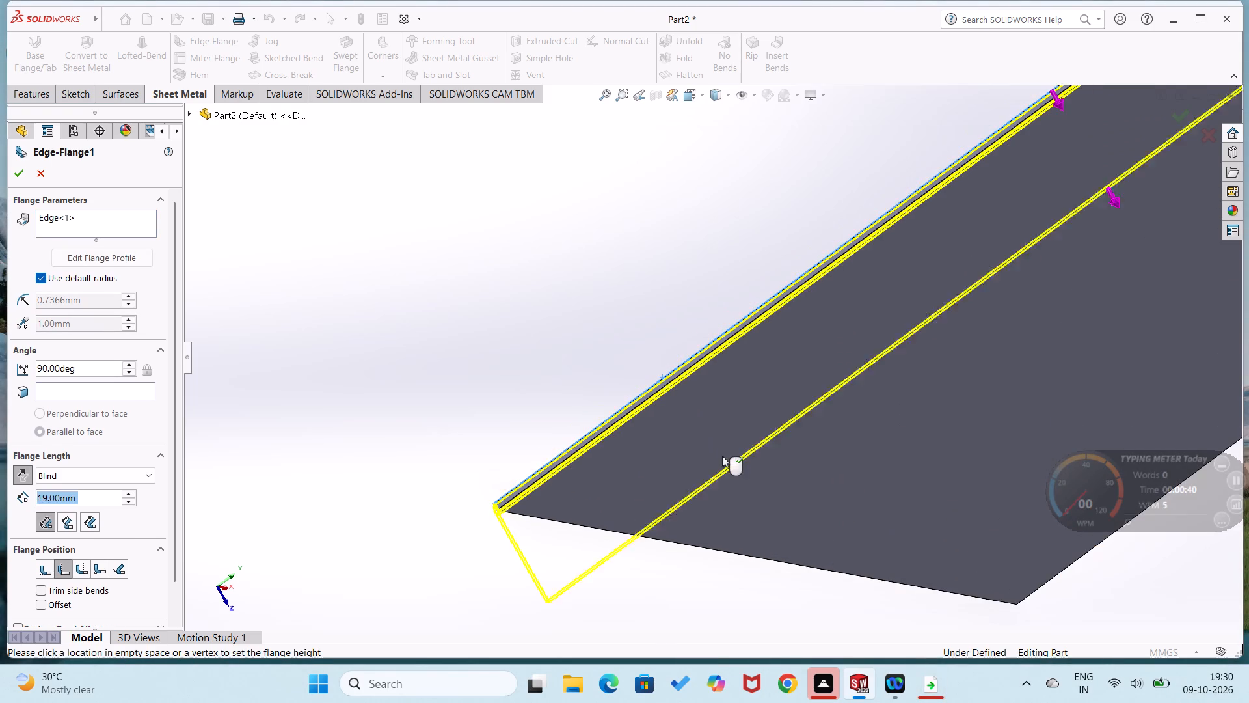
left_click(733, 469)
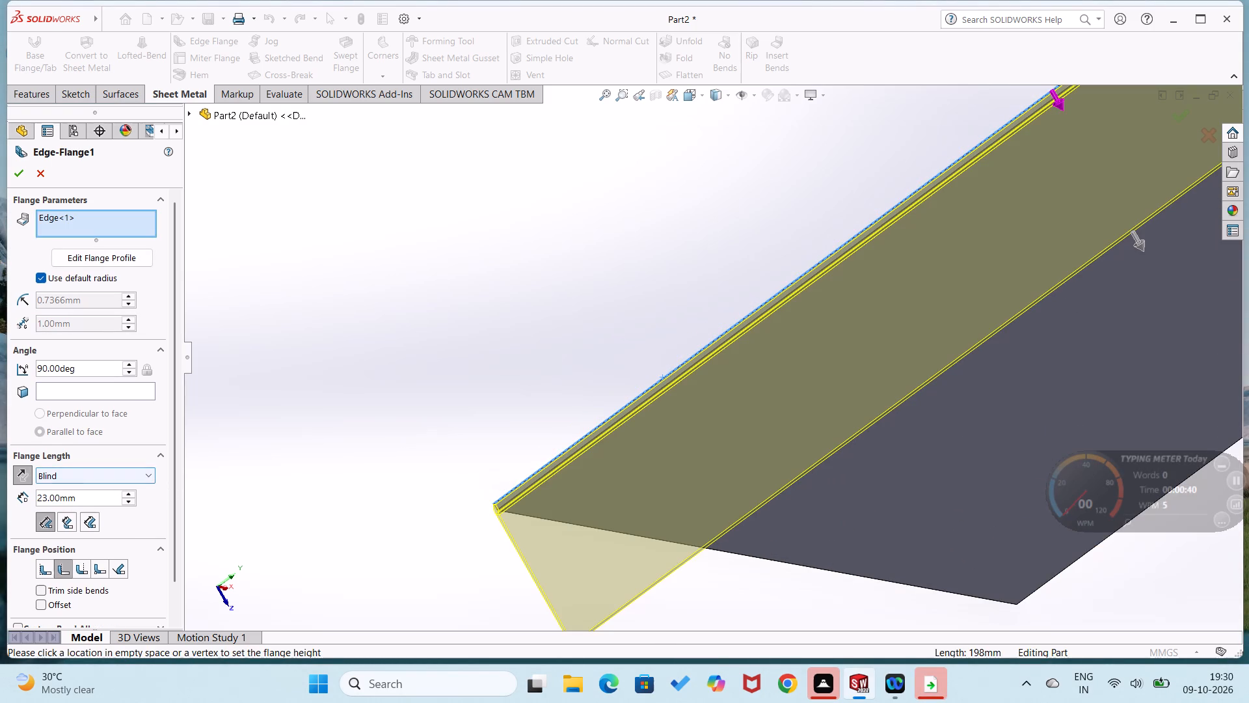
left_click_drag(99, 503, 19, 484)
type("46")
key("Return")
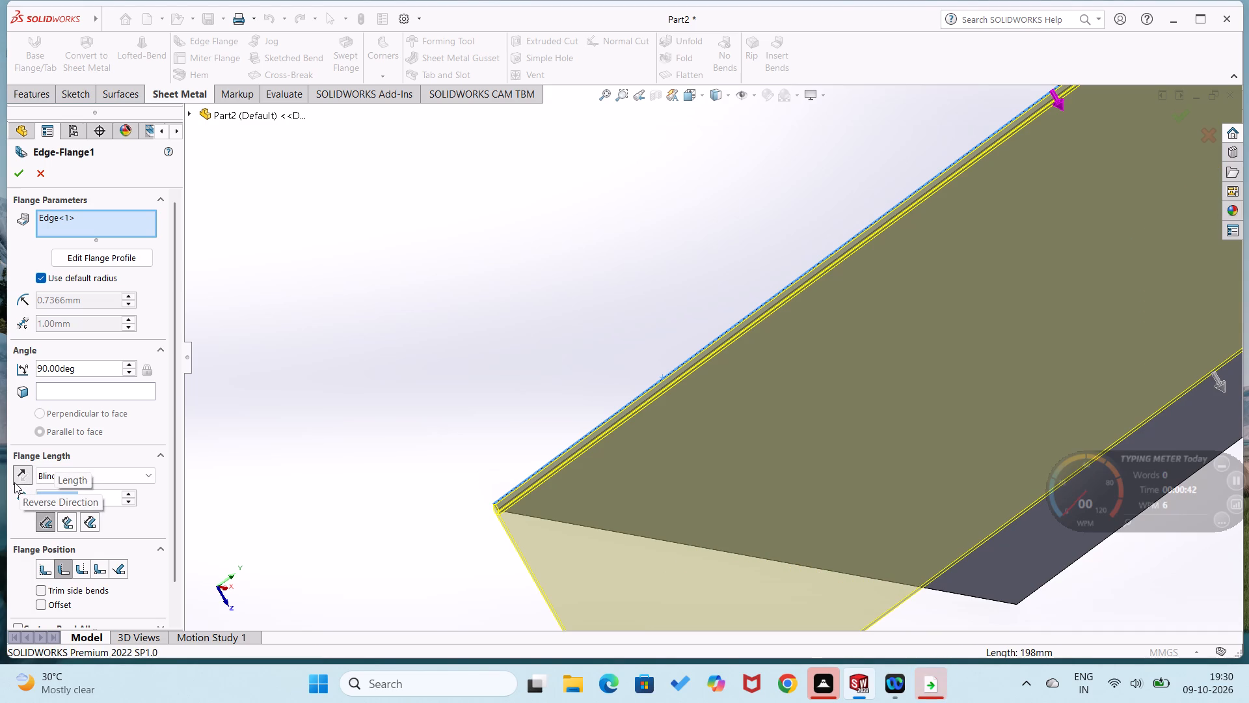
left_click(14, 167)
Add a 90-degree edge flange 38 mm long along the free edge of the 46 mm side flange, pointing away from the base plate.
scroll(288, 355, "up", 3)
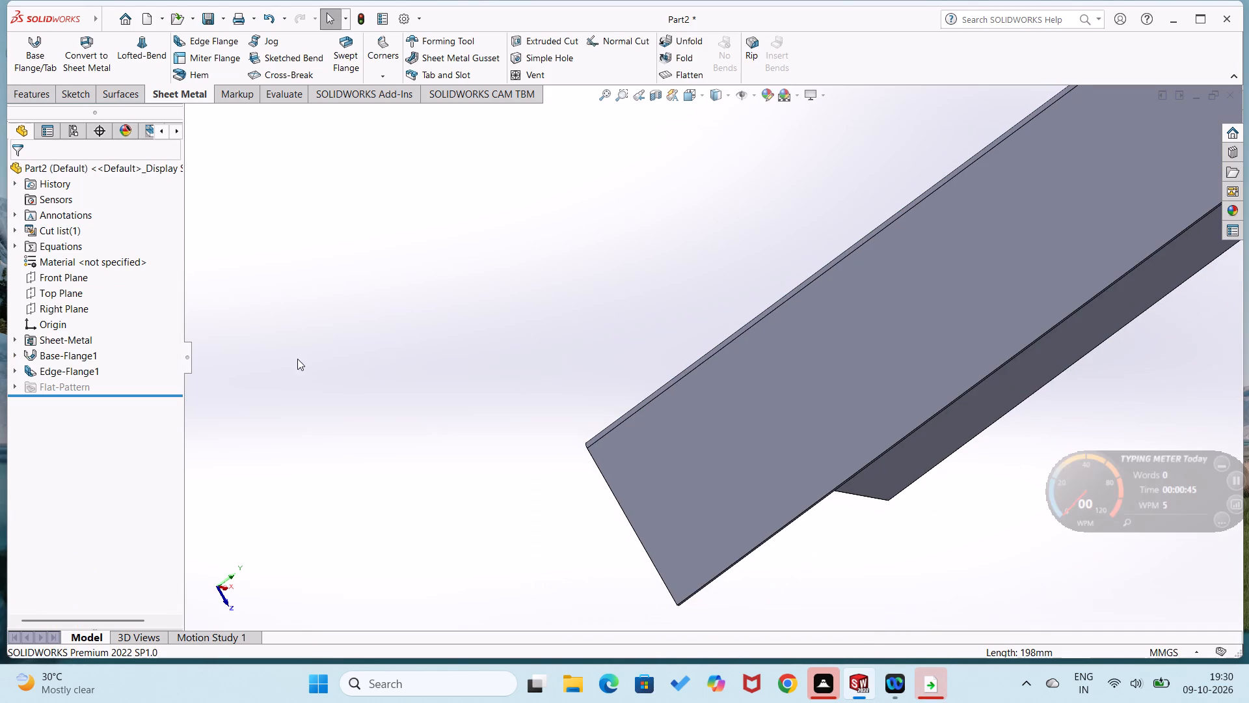
middle_click_drag(300, 364, 248, 316)
scroll(248, 316, "up", 1)
left_click(234, 36)
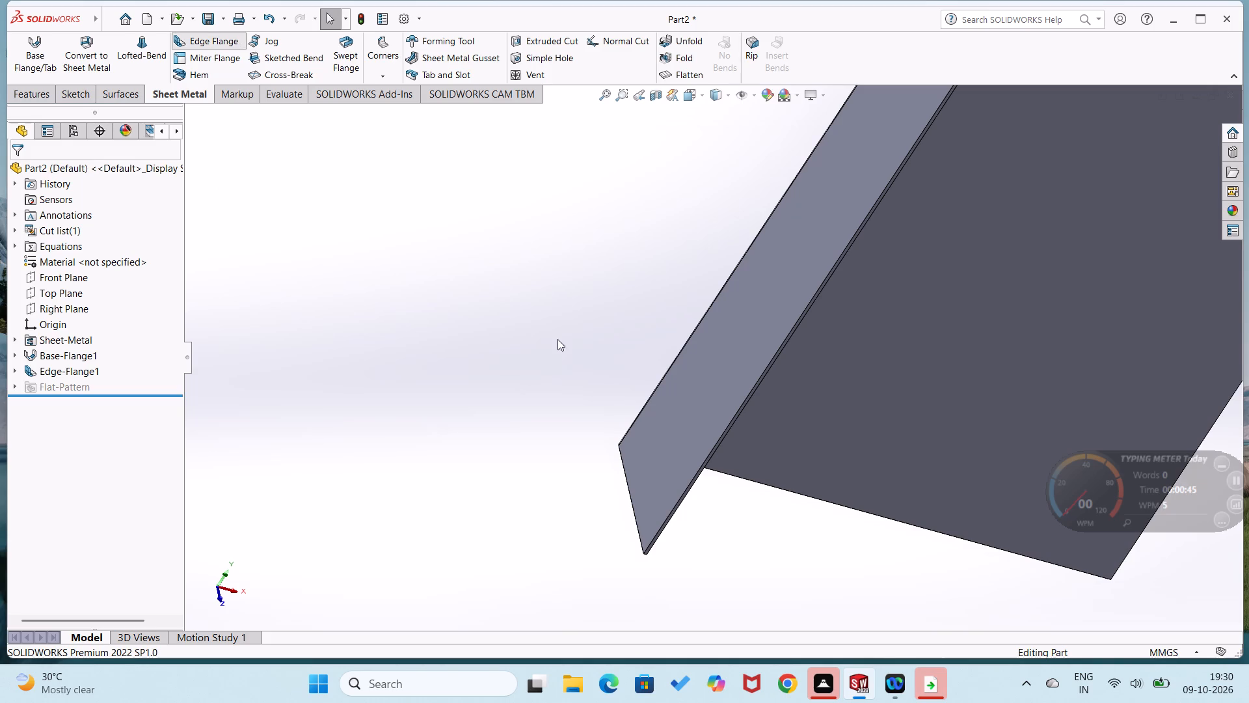
left_click(697, 473)
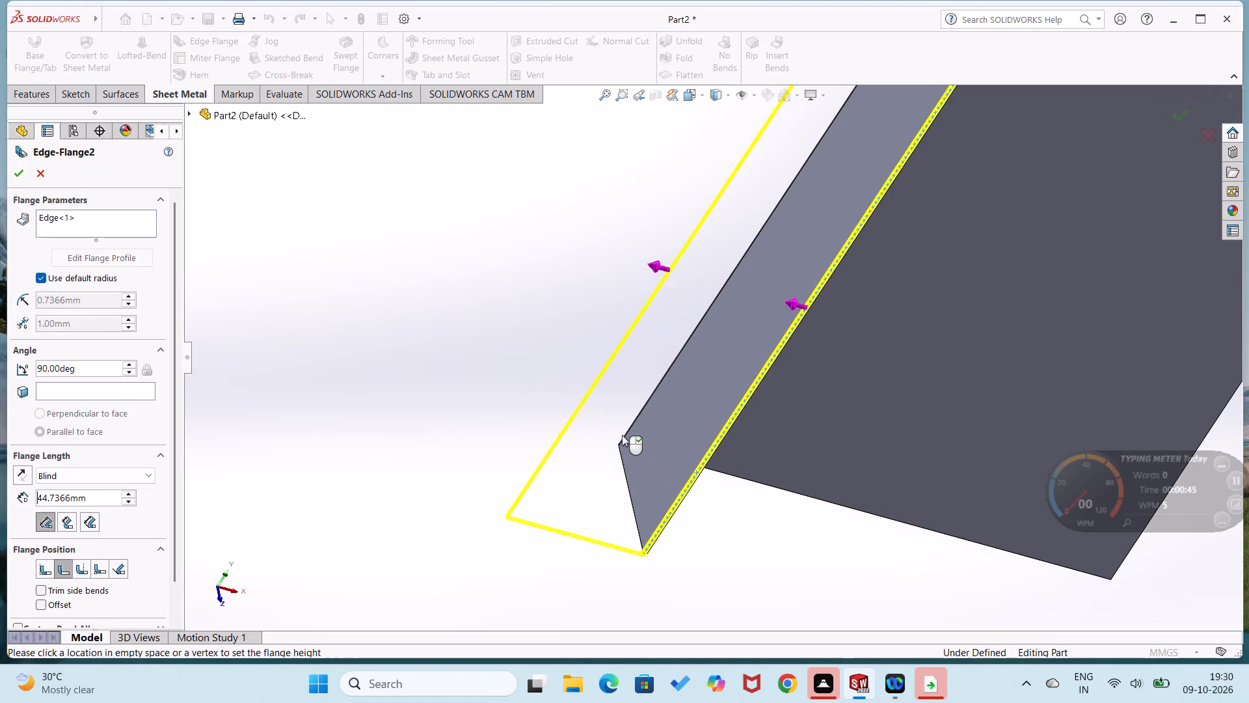
left_click(622, 435)
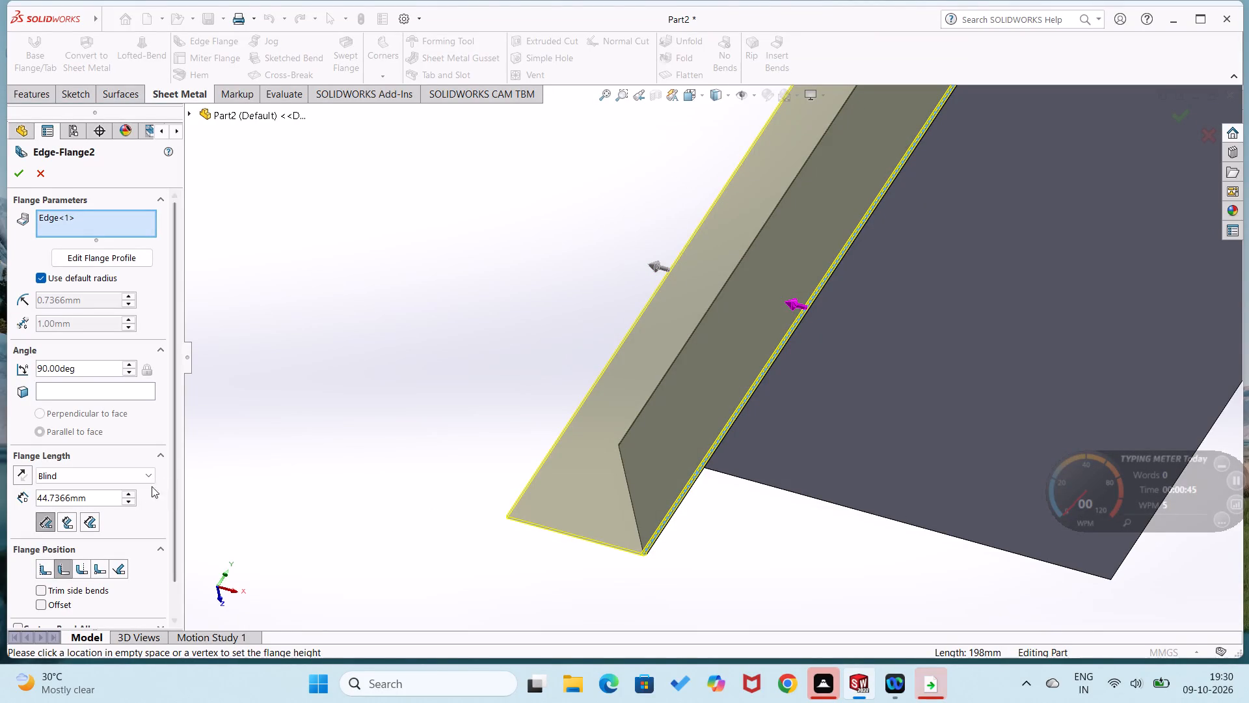
left_click_drag(97, 498, 3, 486)
key("3")
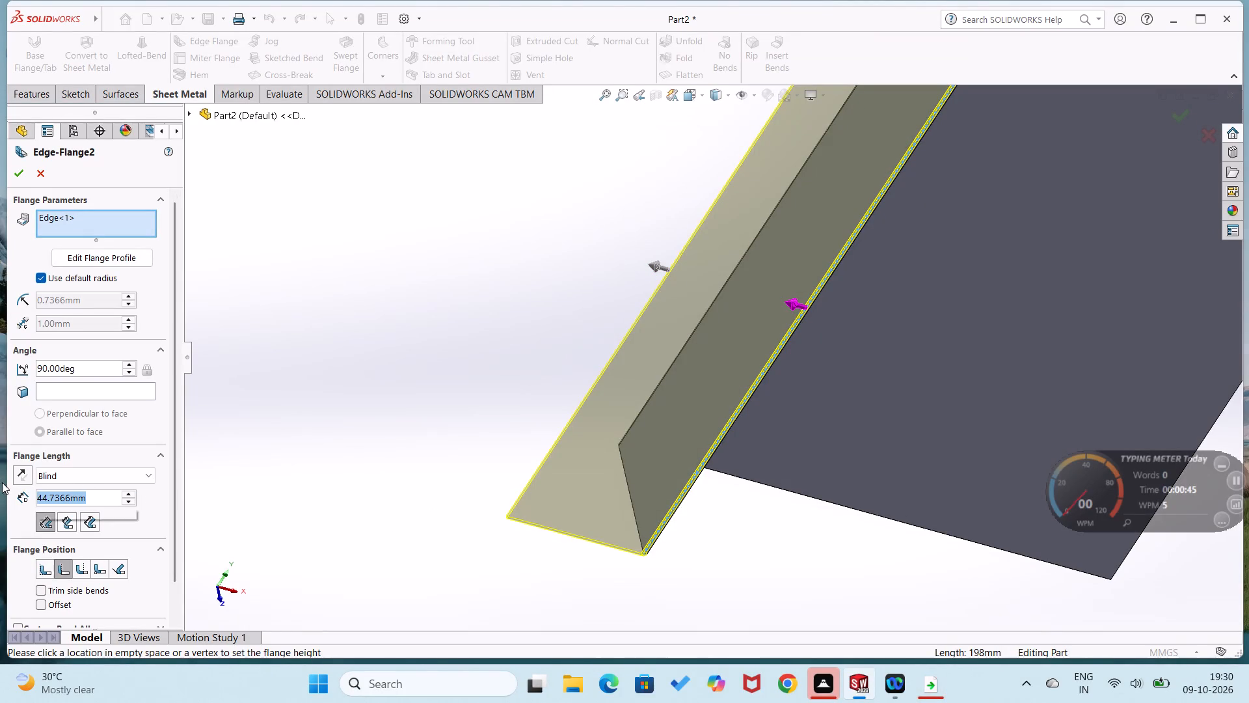
key("8")
key("Return")
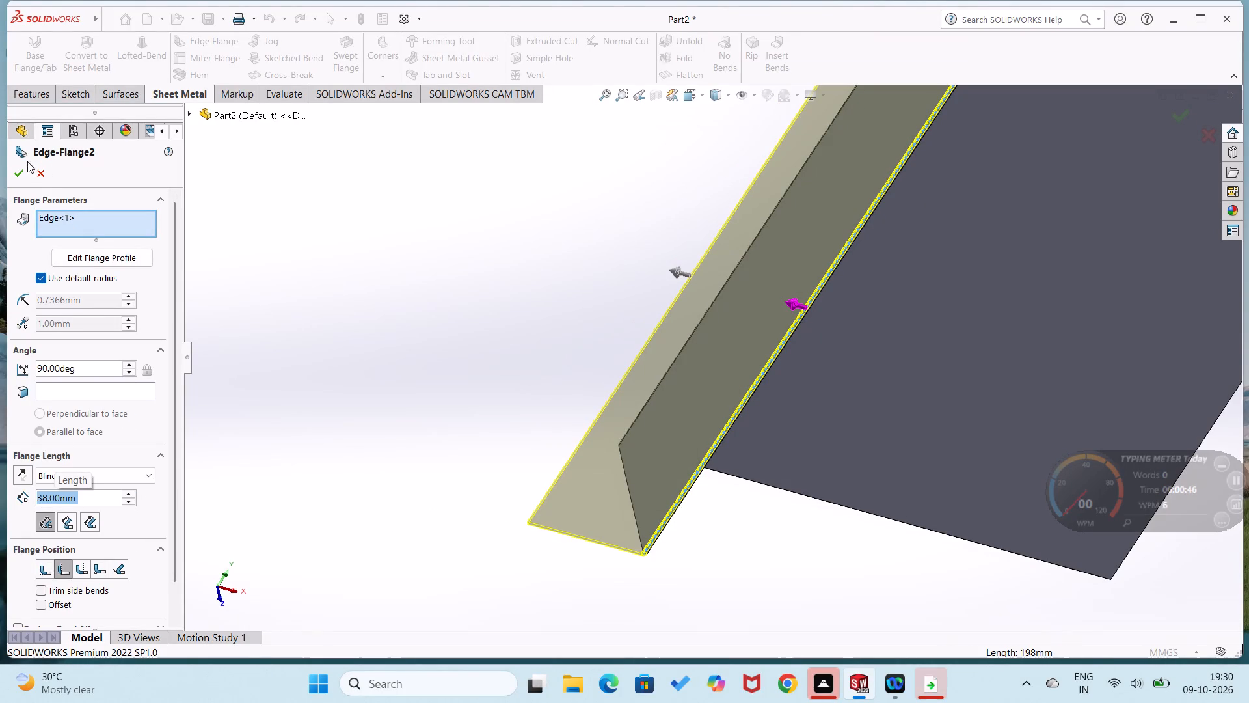
left_click(23, 165)
left_click(311, 345)
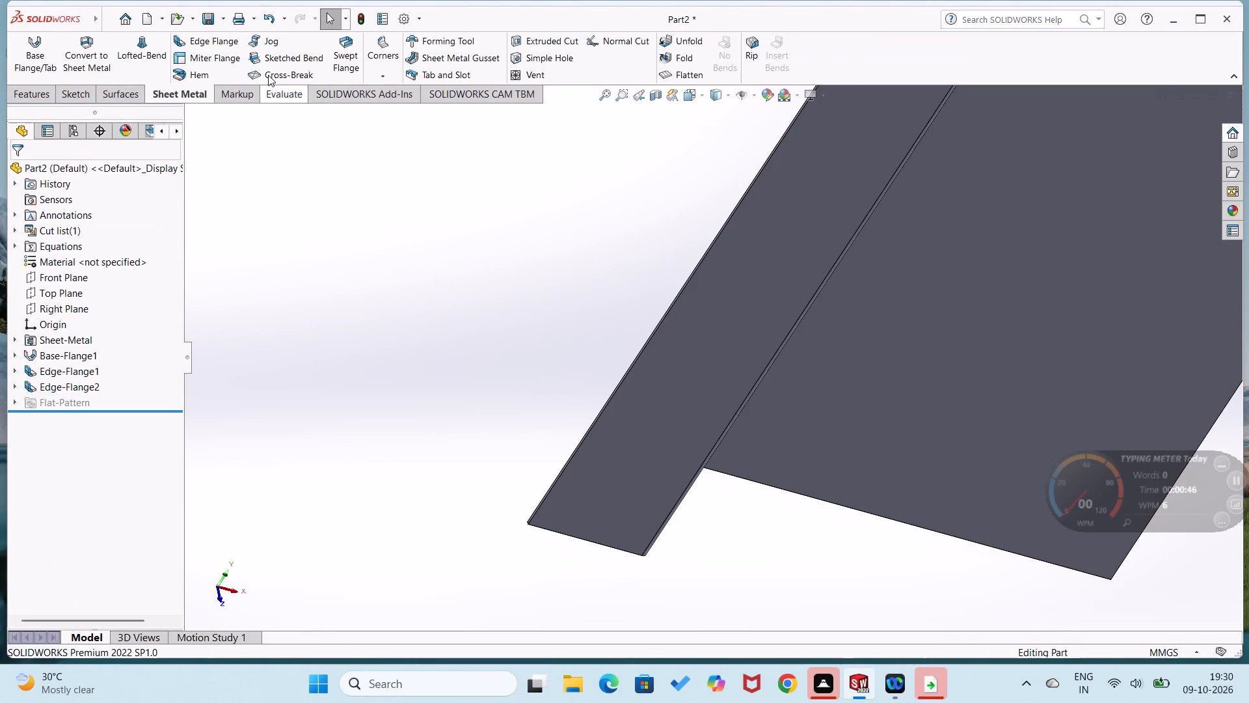
Add a 90-degree edge flange 46 mm long along the base plate's opposite 198 mm edge, on the same side as the first flange.
left_click(213, 42)
scroll(520, 308, "up", 2)
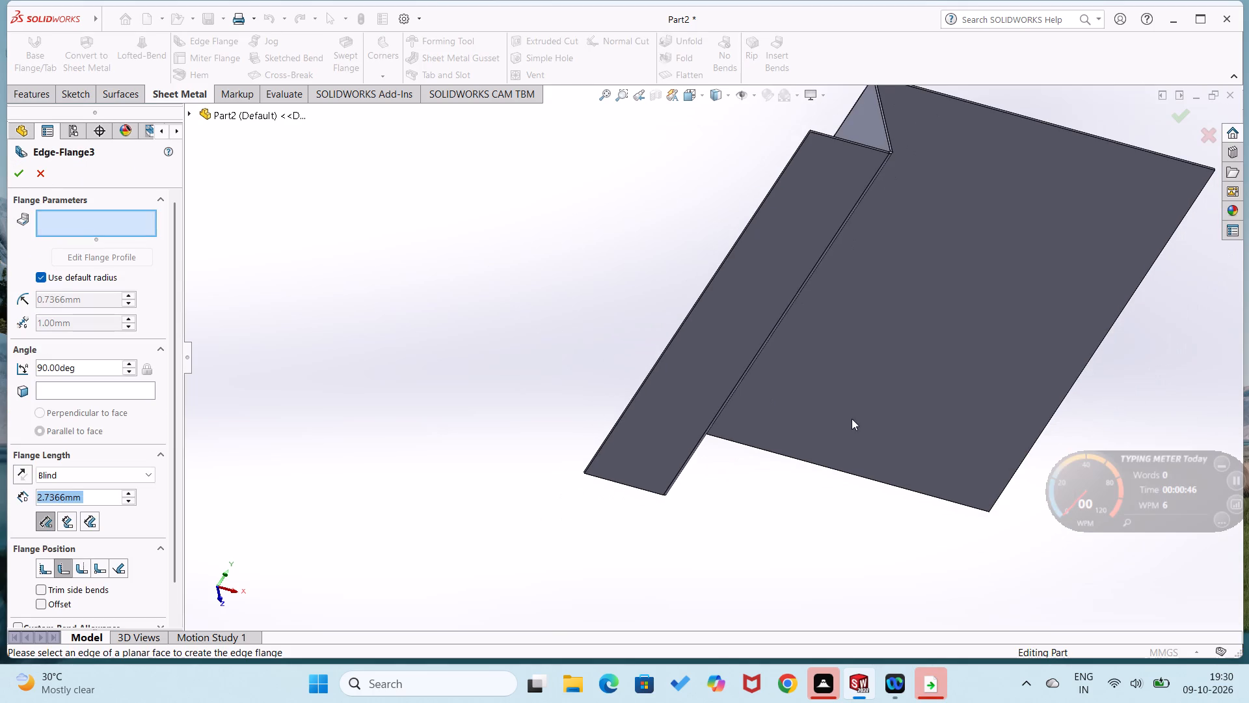
middle_click_drag(839, 419, 711, 444)
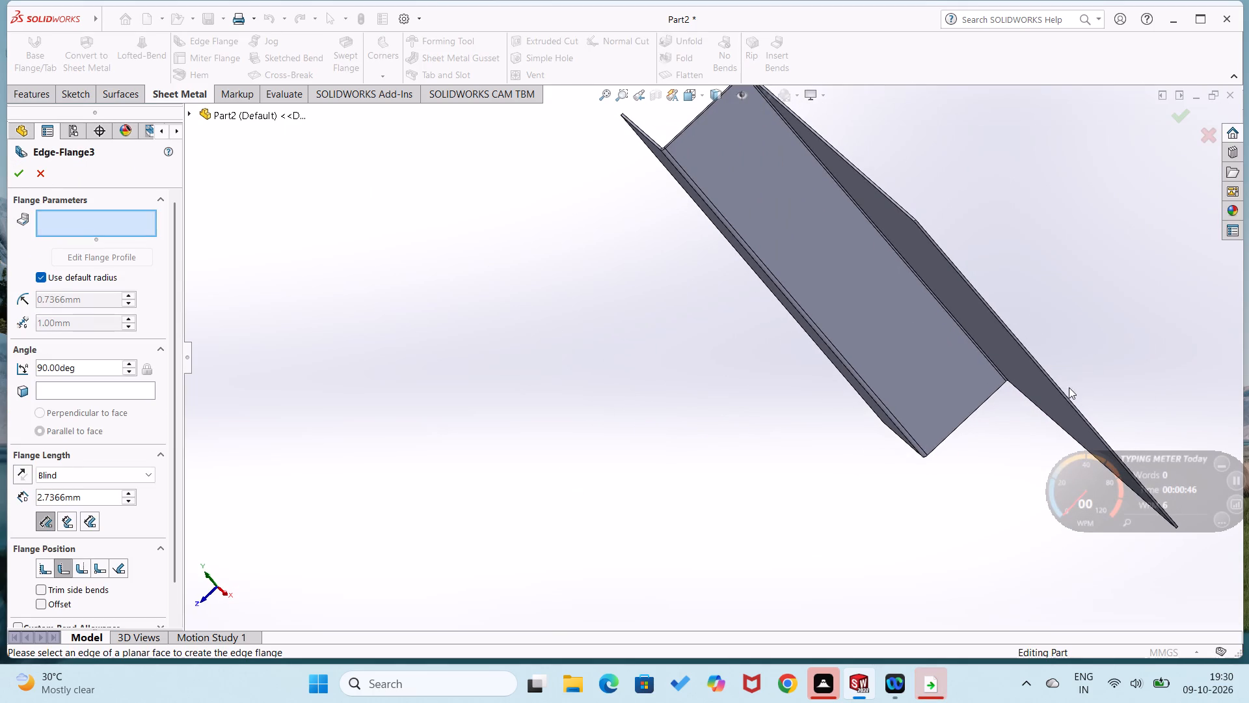
left_click(1068, 396)
left_click(935, 493)
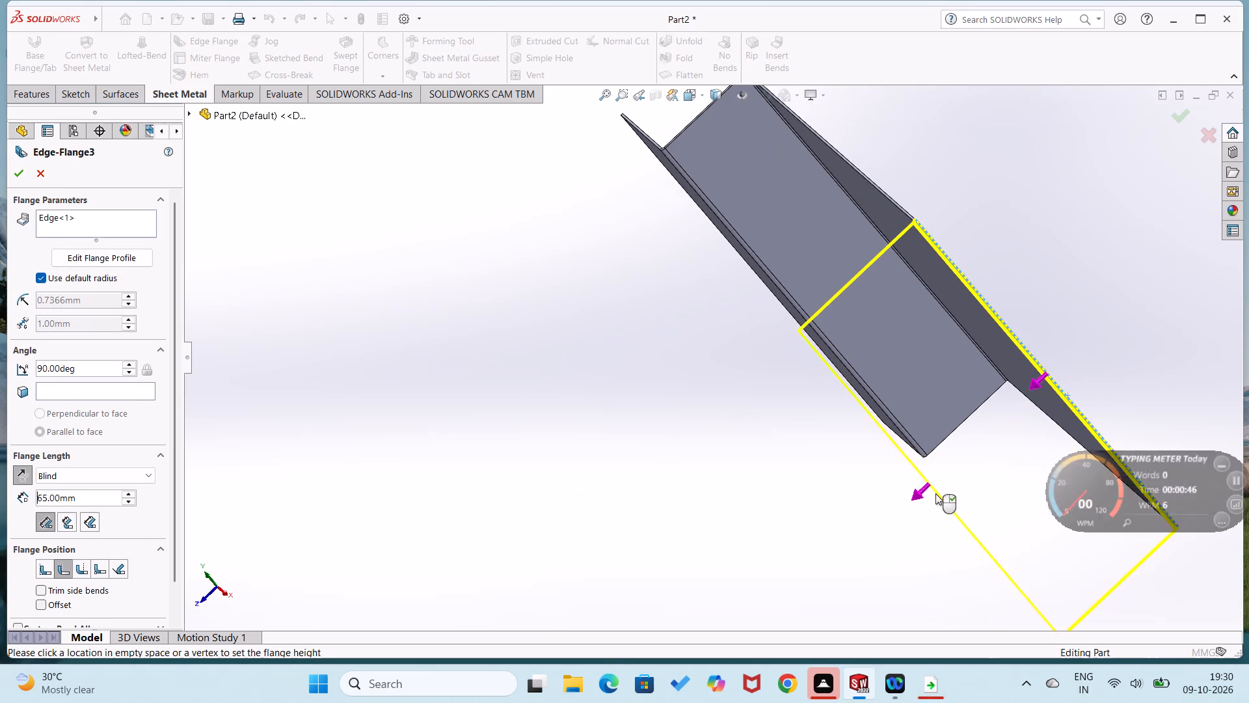
left_click_drag(88, 499, 18, 493)
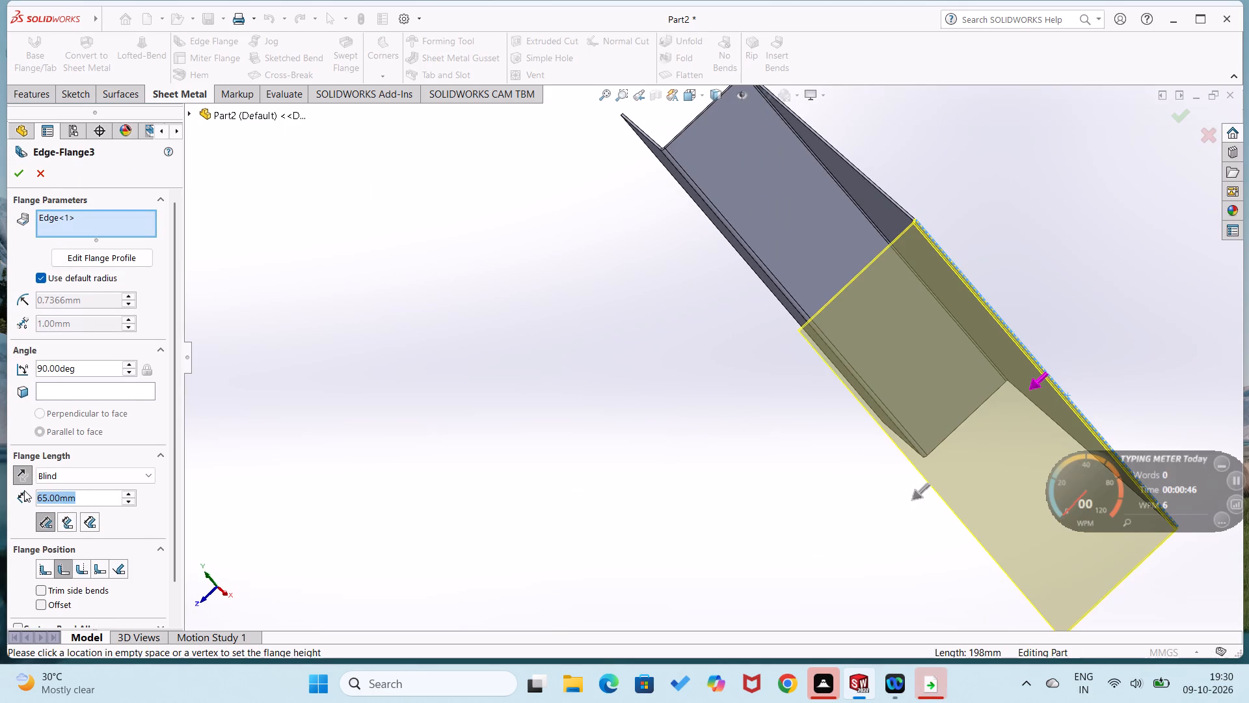
type("46")
key("Return")
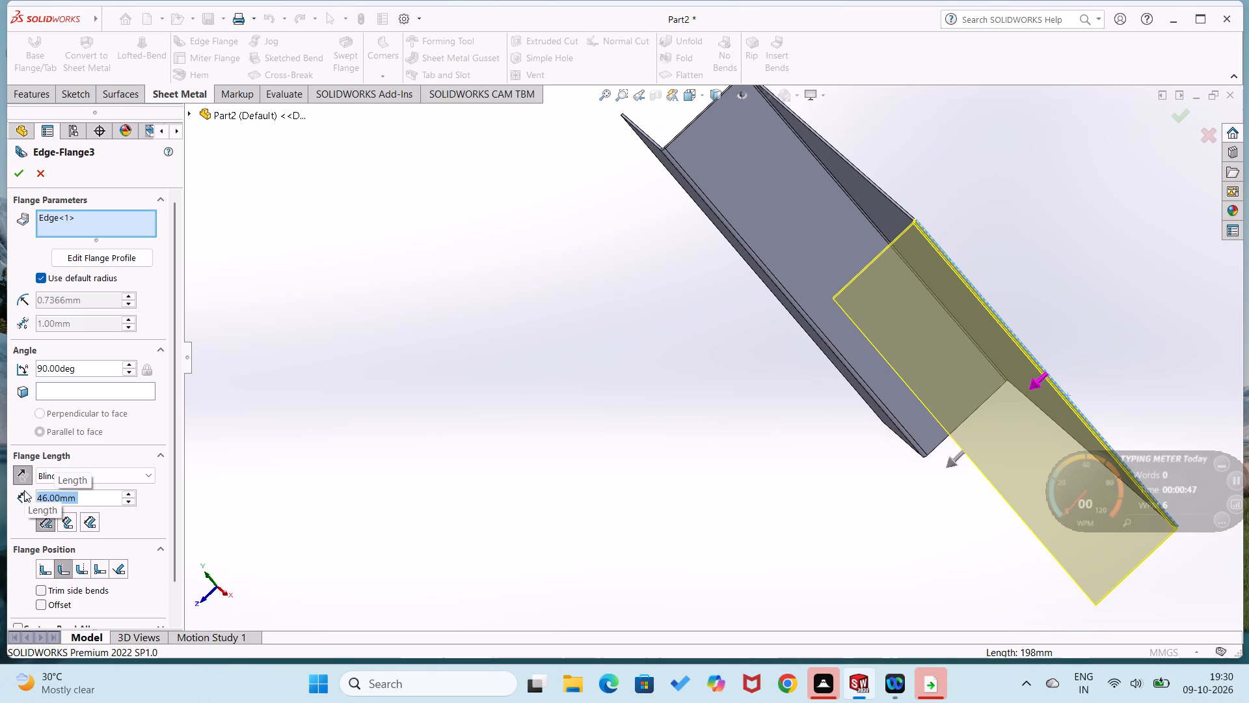
left_click(23, 171)
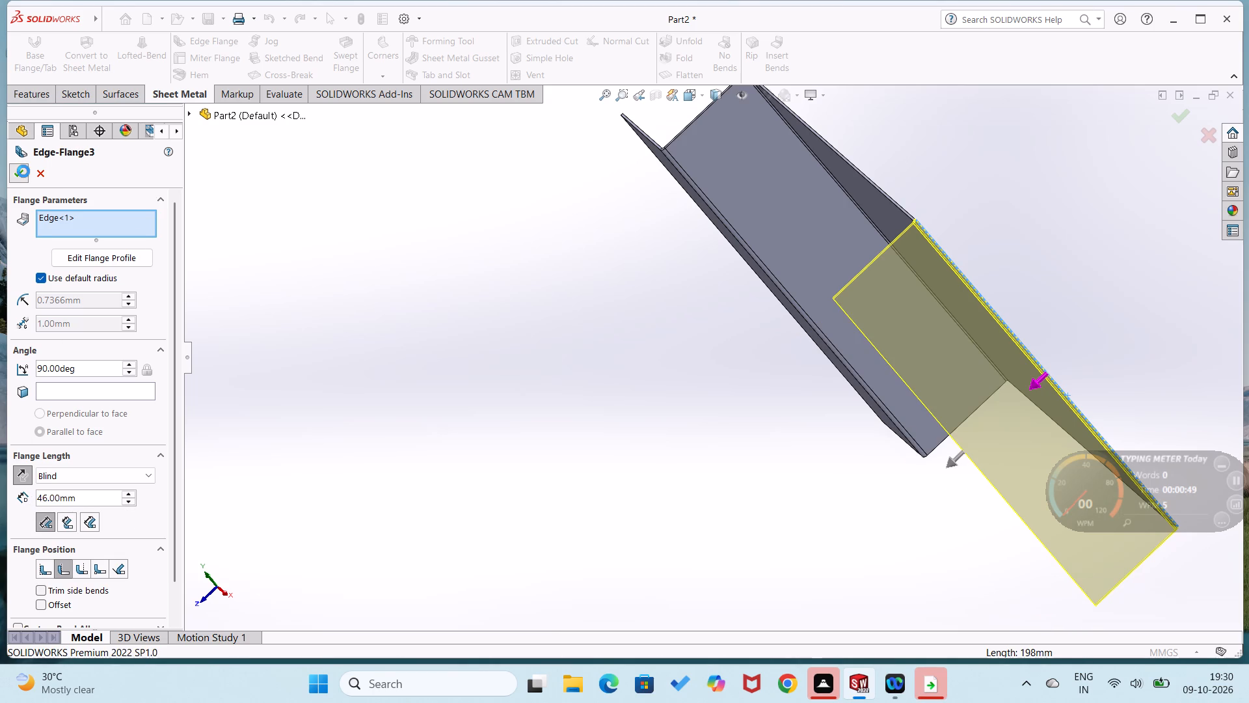
Add a 90-degree edge flange 38 mm long along the free edge of the second 46 mm side flange, pointing outward.
left_click(205, 42)
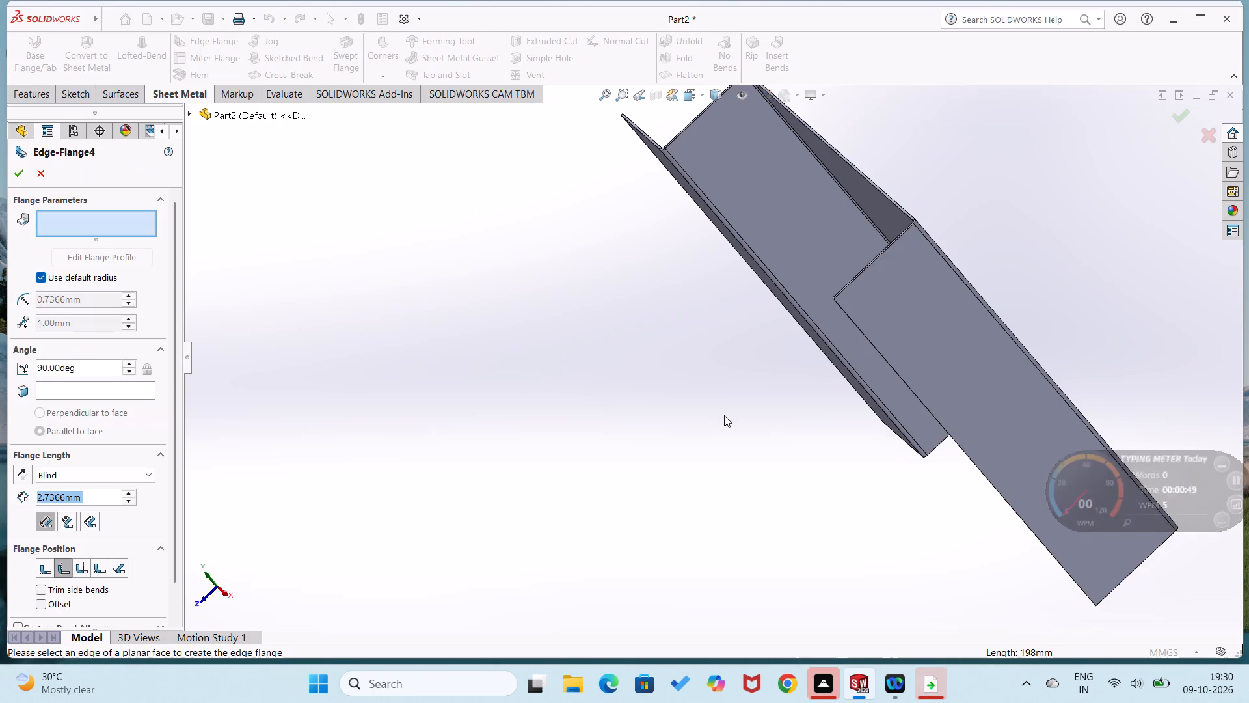
scroll(773, 410, "up", 3)
middle_click_drag(823, 414, 876, 356)
scroll(878, 355, "up", 1)
scroll(891, 351, "down", 5)
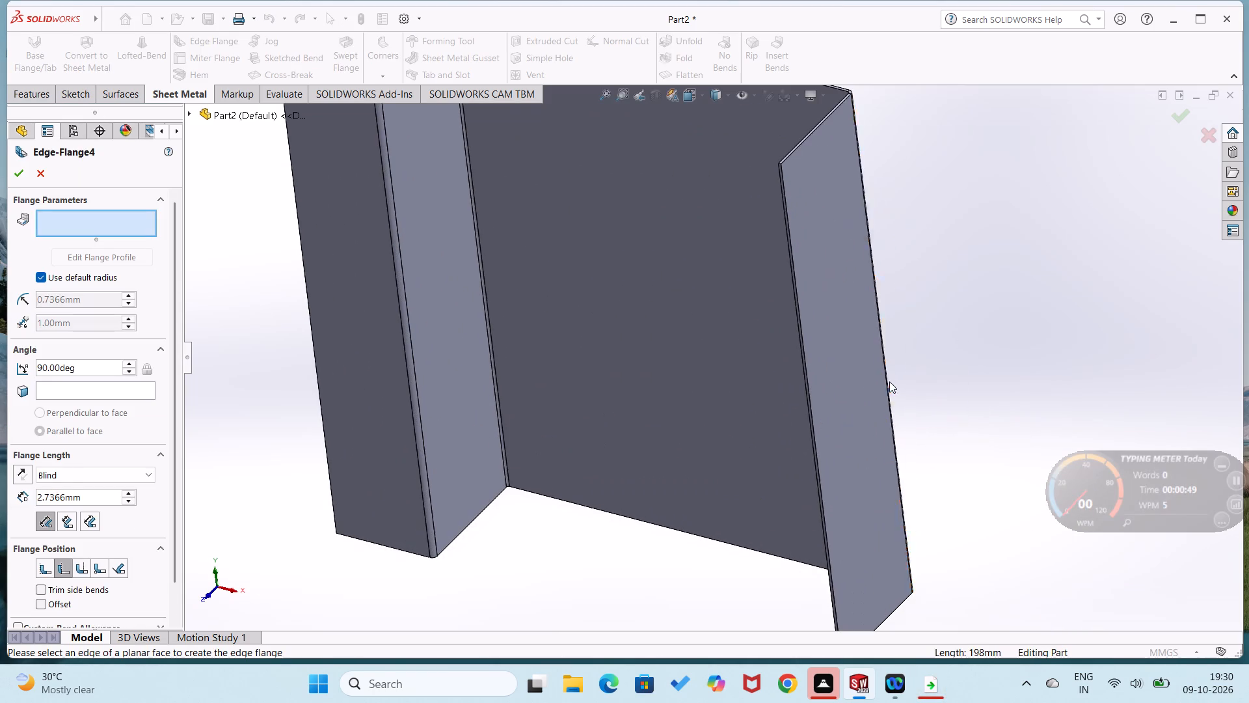
left_click(822, 496)
left_click(935, 503)
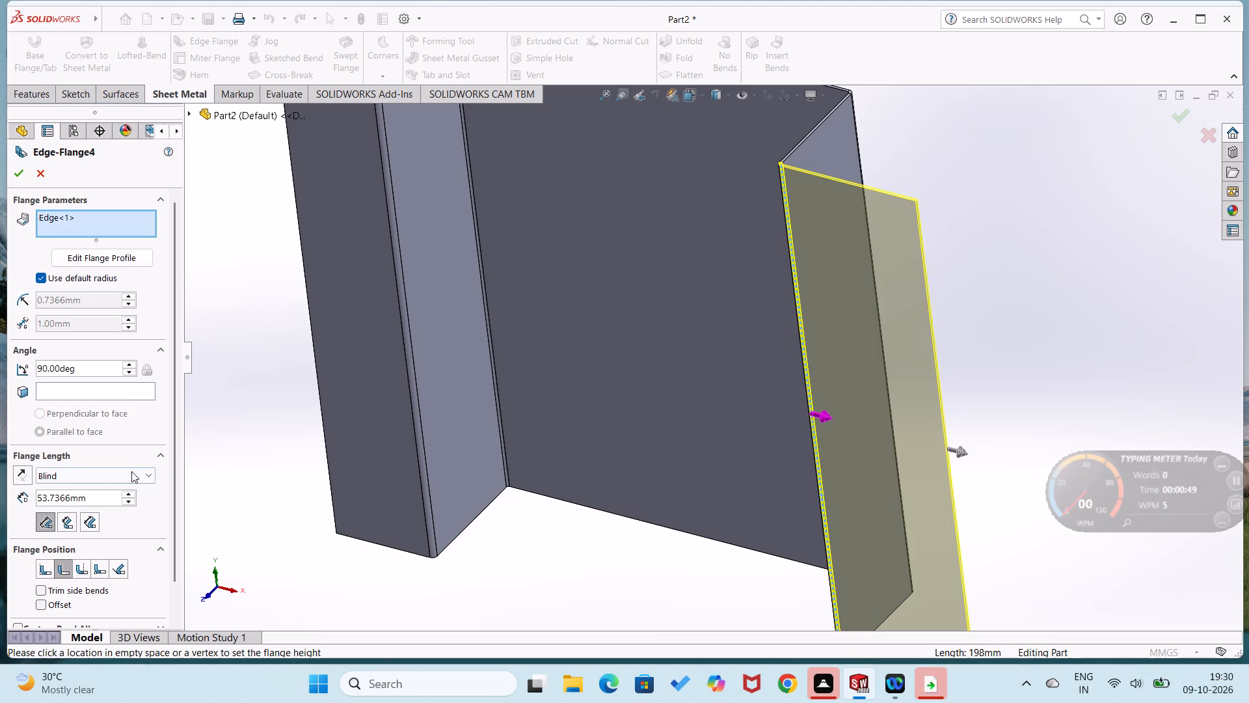
left_click_drag(106, 499, 0, 482)
type("38")
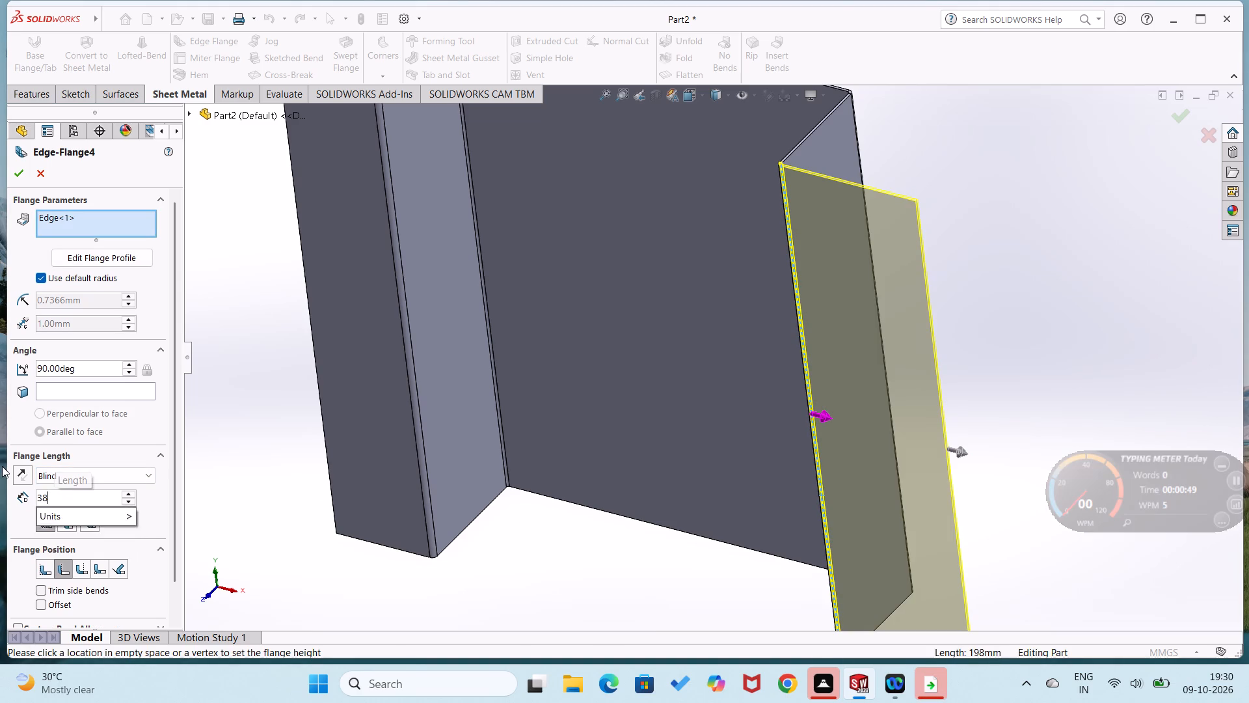
key("Return")
left_click(24, 176)
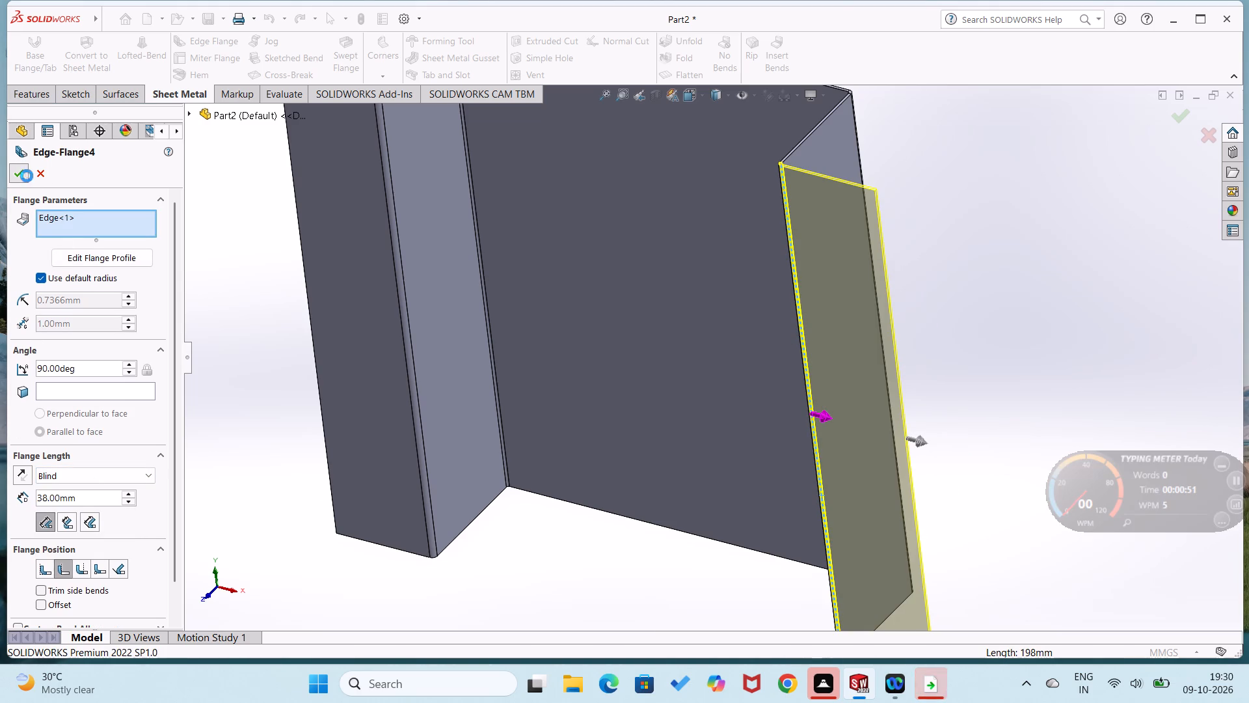
Add a 90-degree edge flange 46 mm long along the base plate's upper edge between the side flanges, with Material Inside position.
scroll(324, 376, "up", 2)
scroll(332, 308, "up", 2)
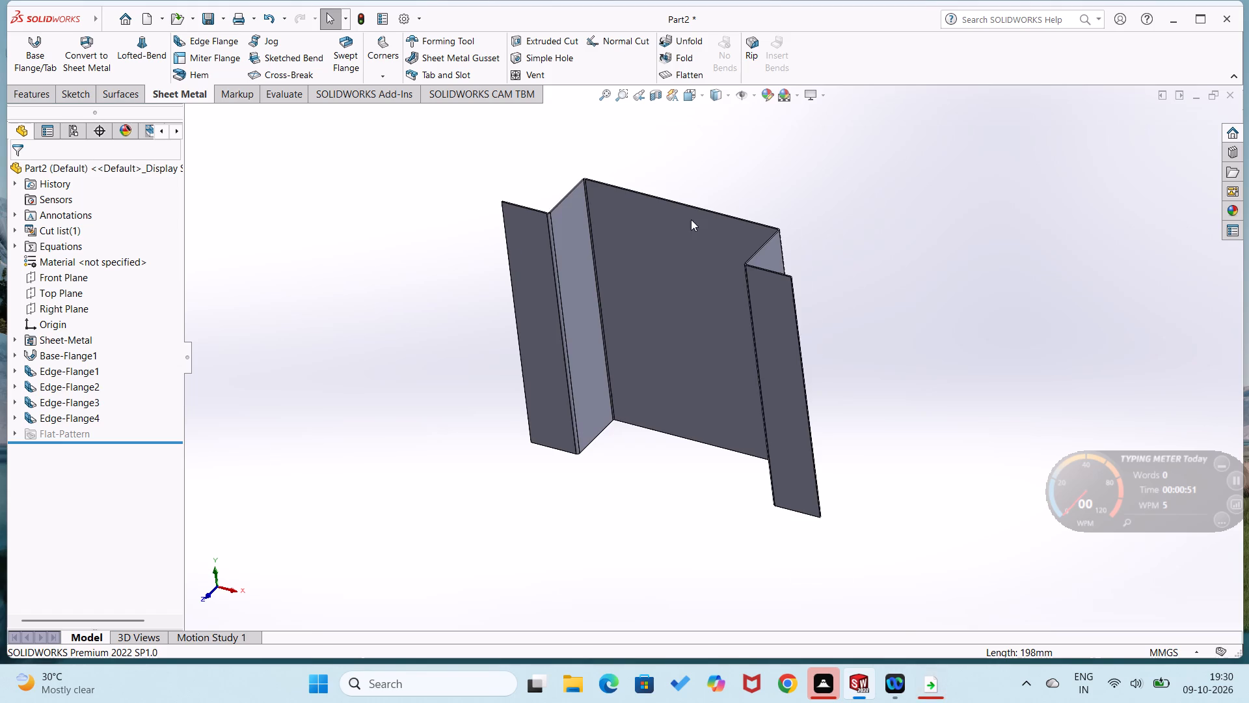
scroll(691, 219, "down", 4)
left_click(228, 38)
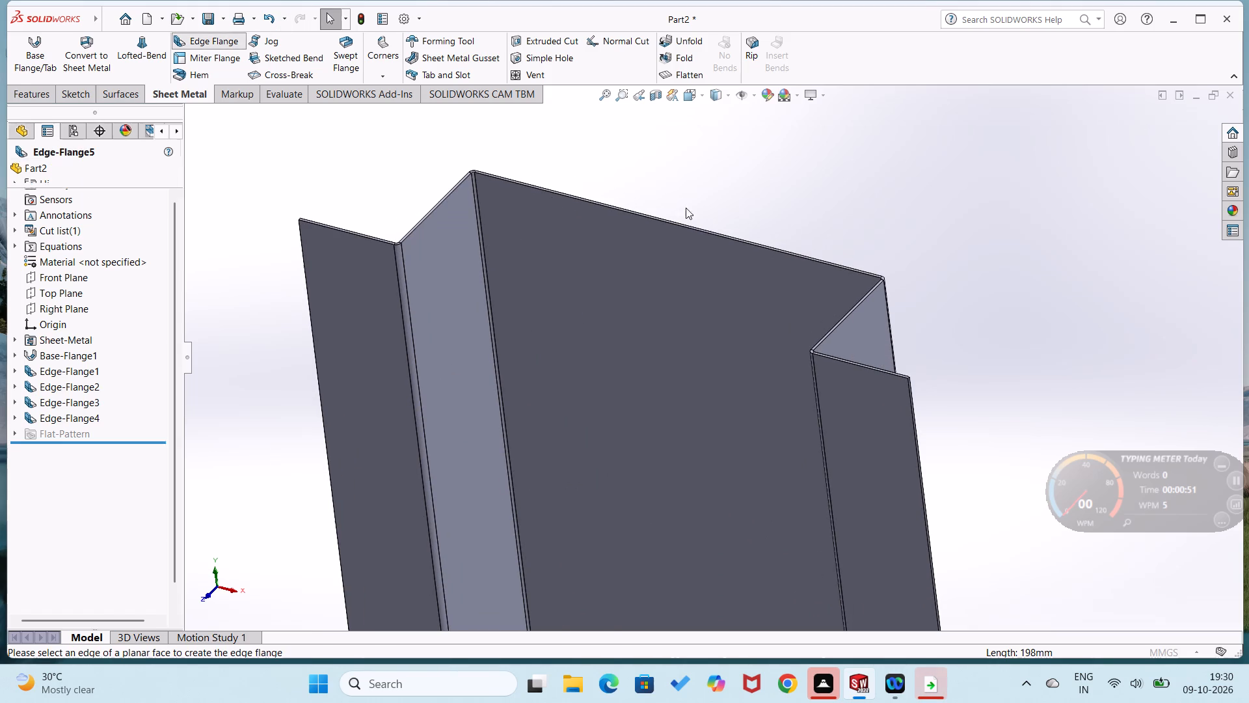
scroll(706, 229, "down", 5)
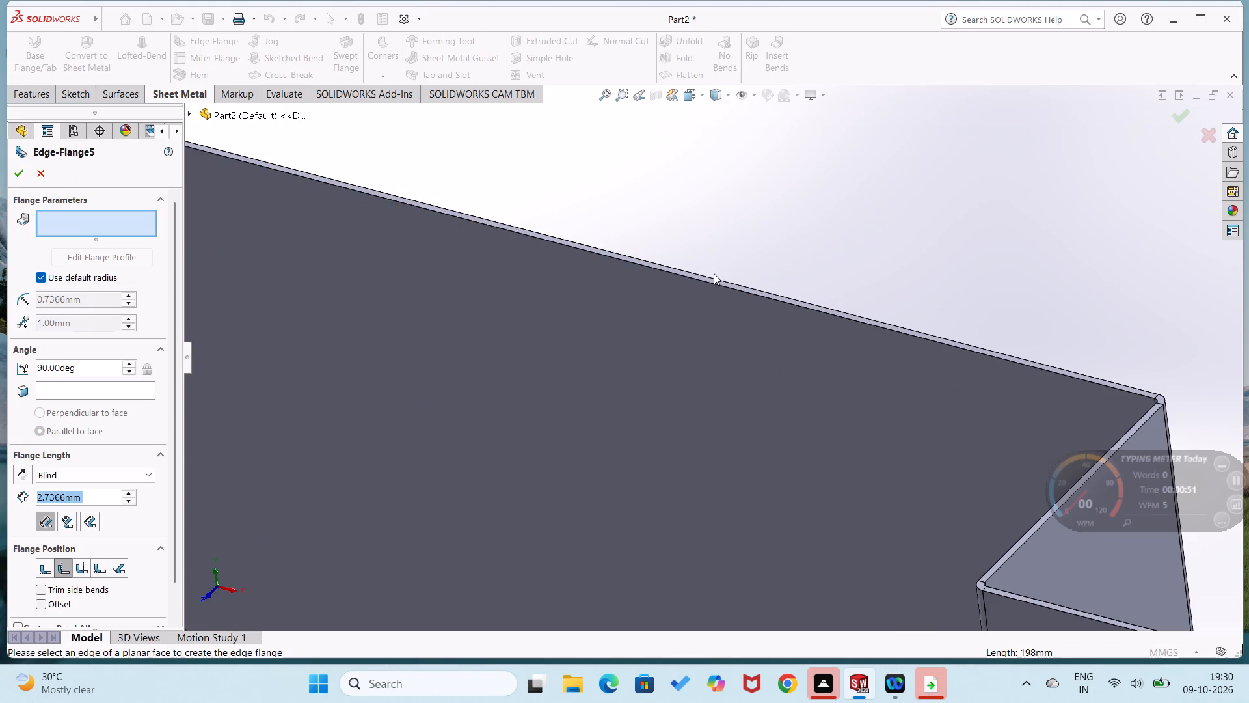
left_click(715, 277)
left_click(564, 436)
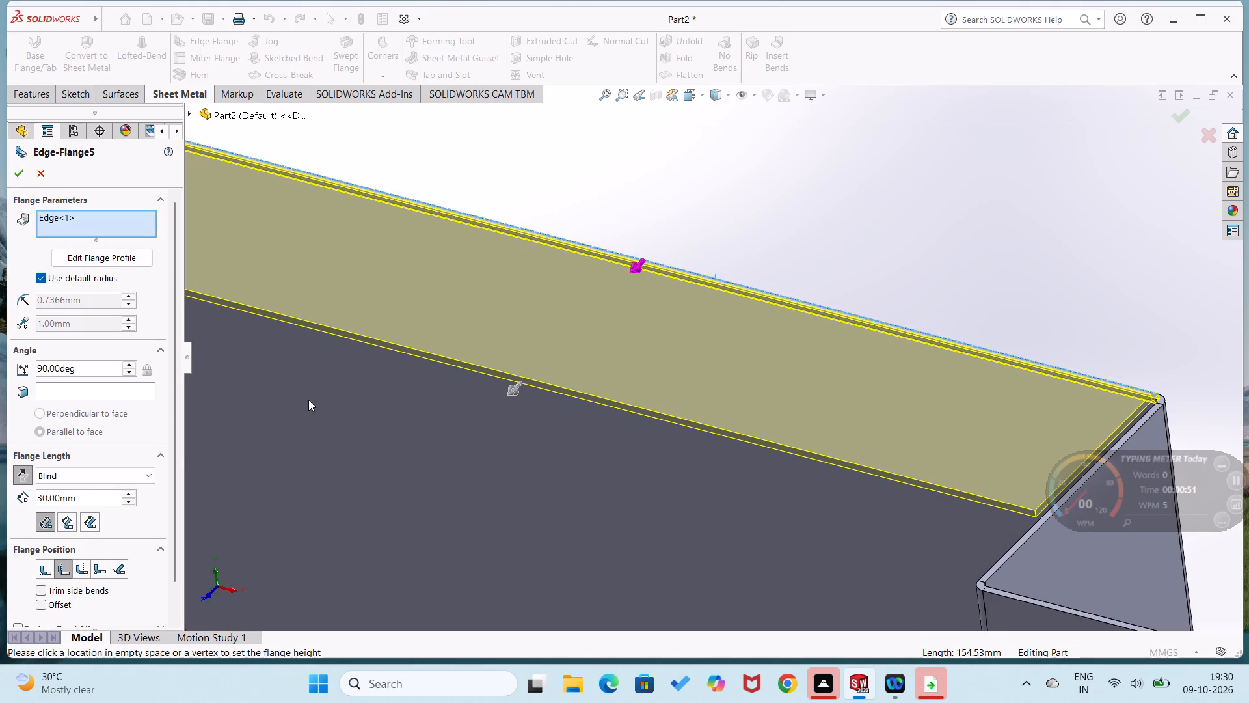
left_click_drag(87, 498, 29, 497)
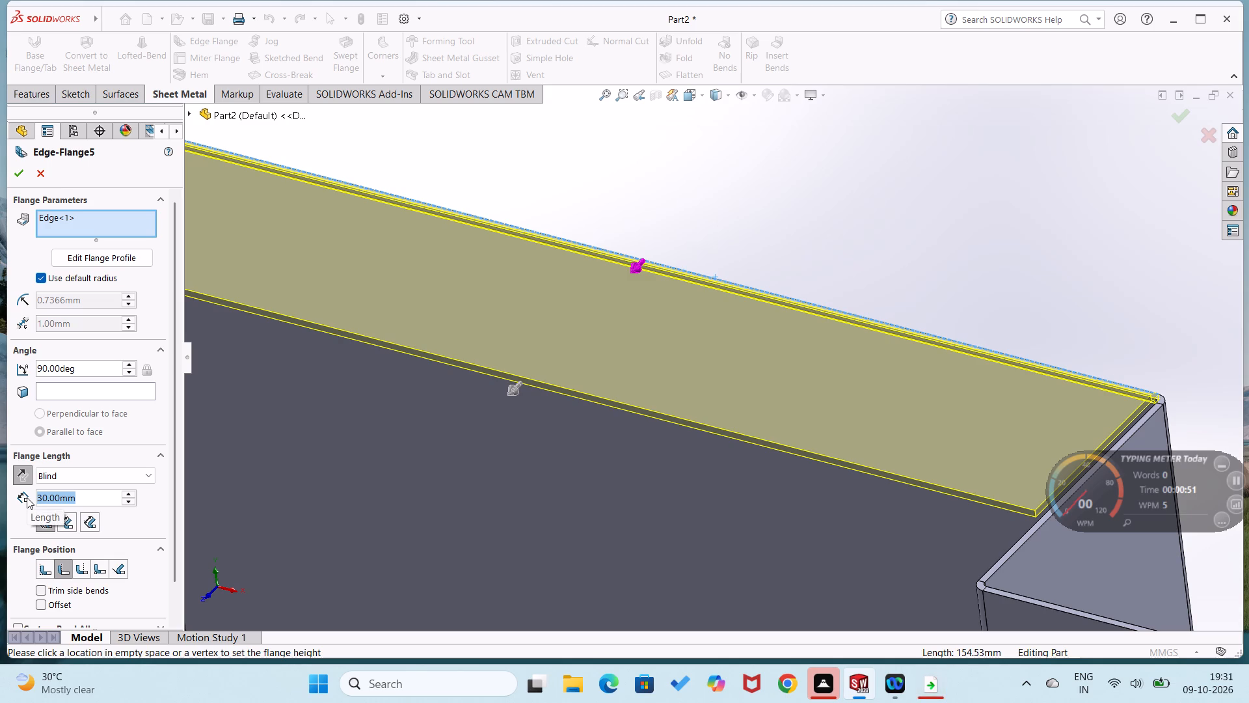
type("46")
key("Return")
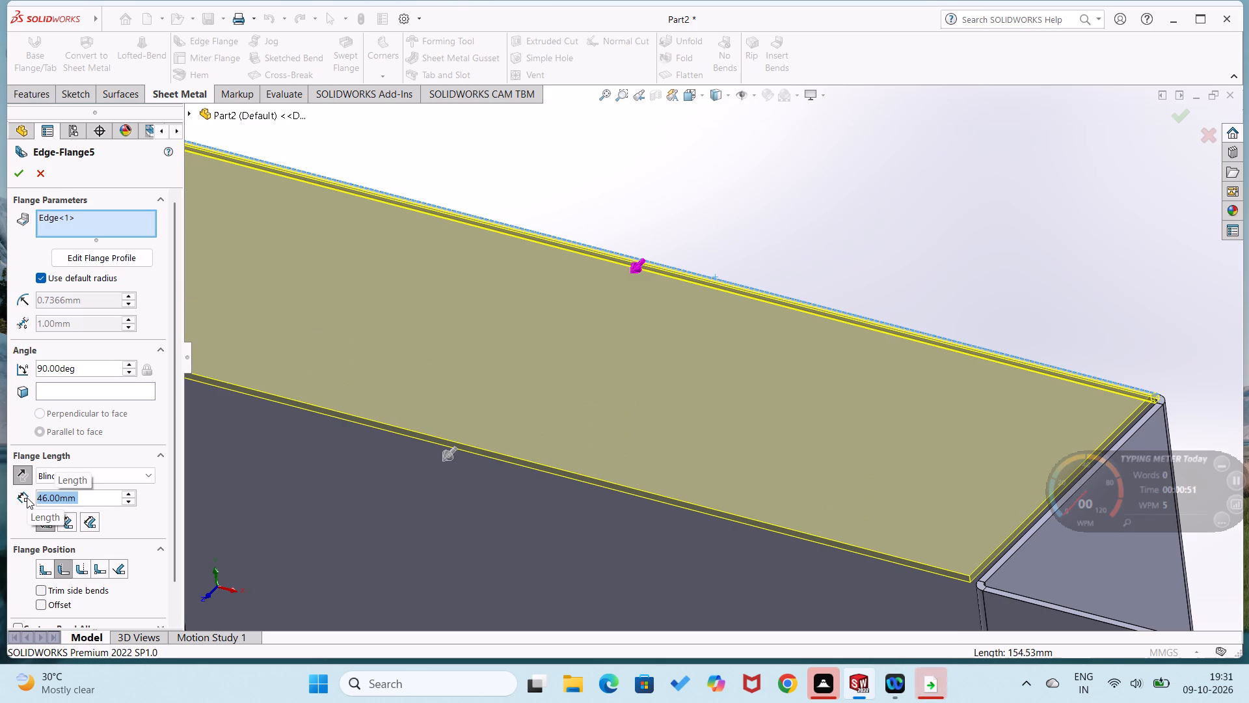
middle_click_drag(673, 414, 615, 509)
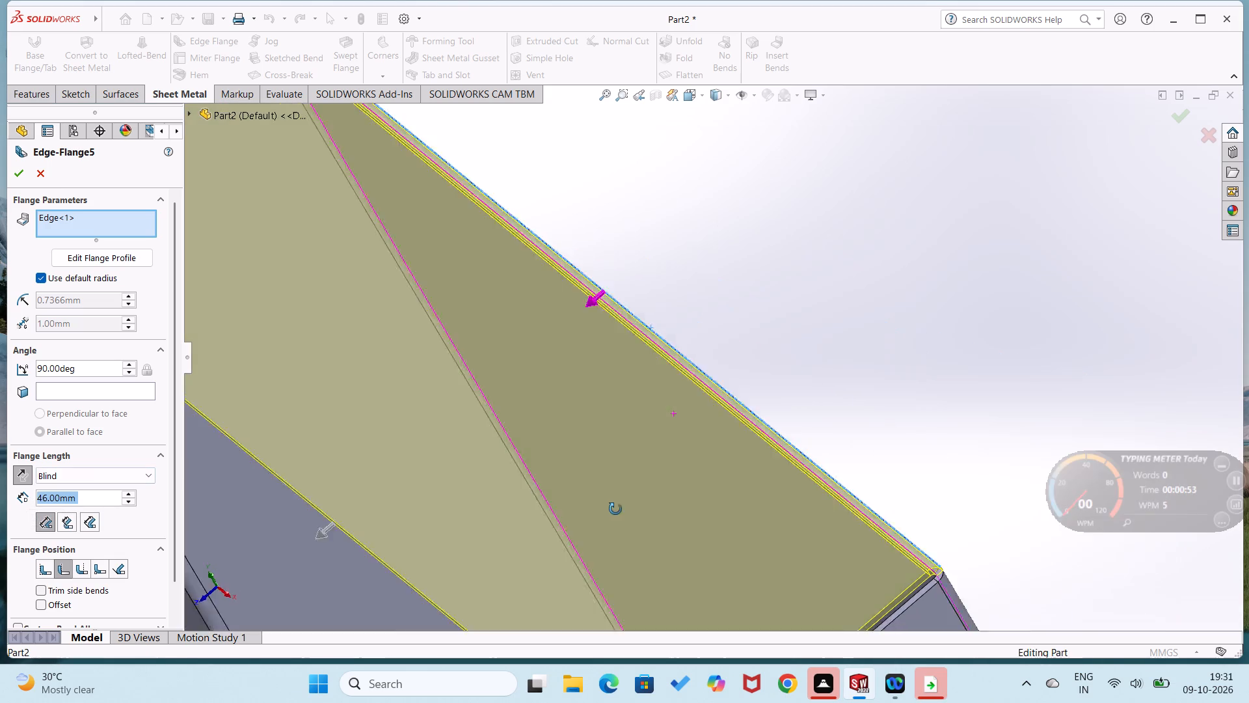
middle_click_drag(615, 509, 603, 519)
scroll(537, 514, "up", 4)
scroll(721, 545, "down", 2)
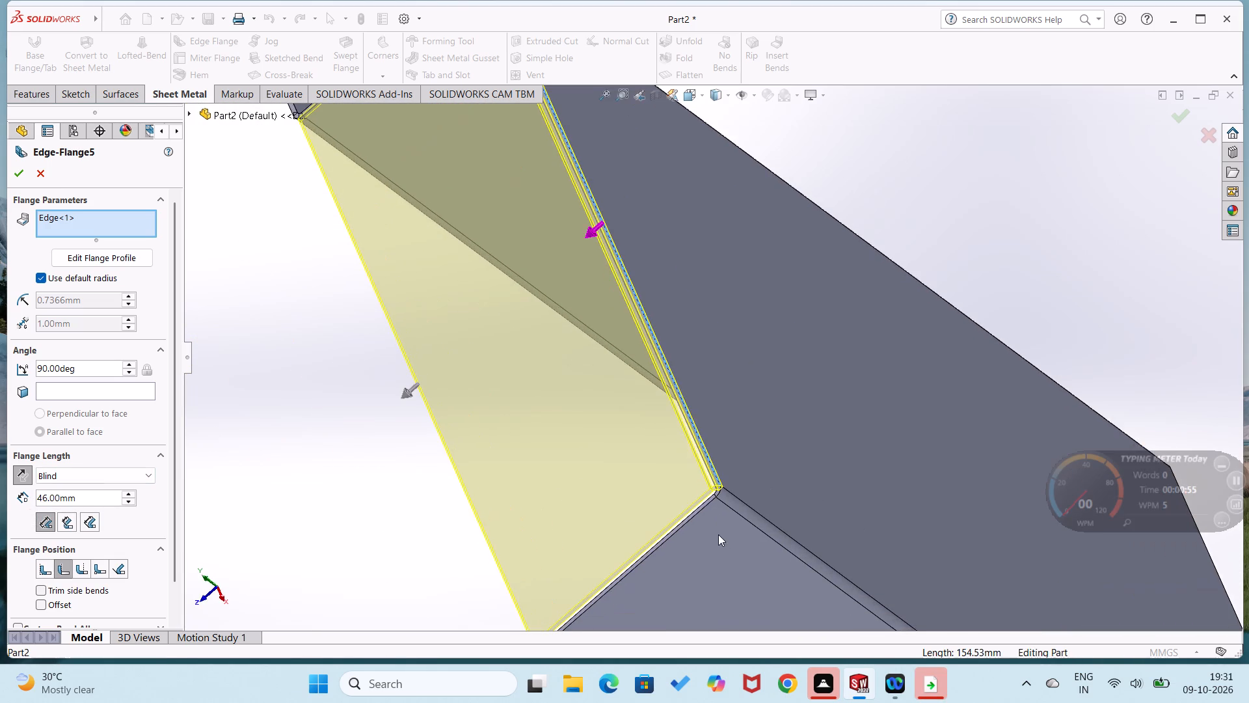
scroll(715, 531, "down", 3)
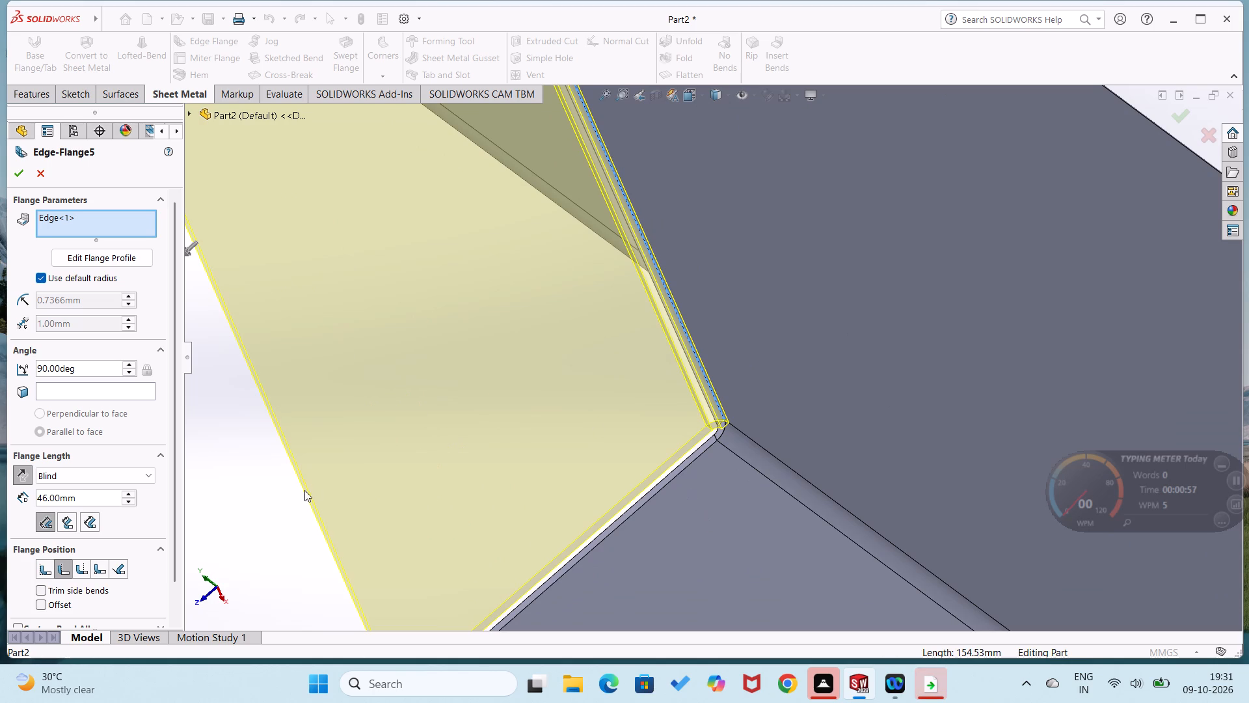
left_click(41, 568)
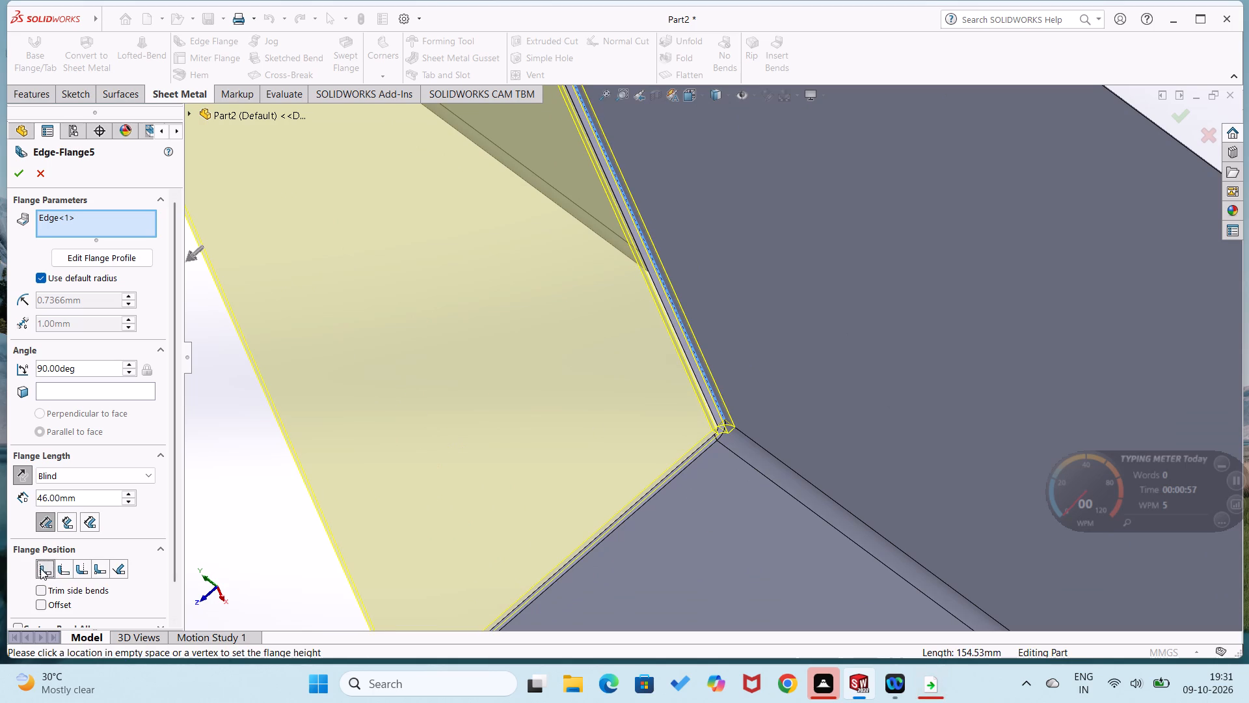
middle_click(170, 531)
scroll(172, 531, "up", 3)
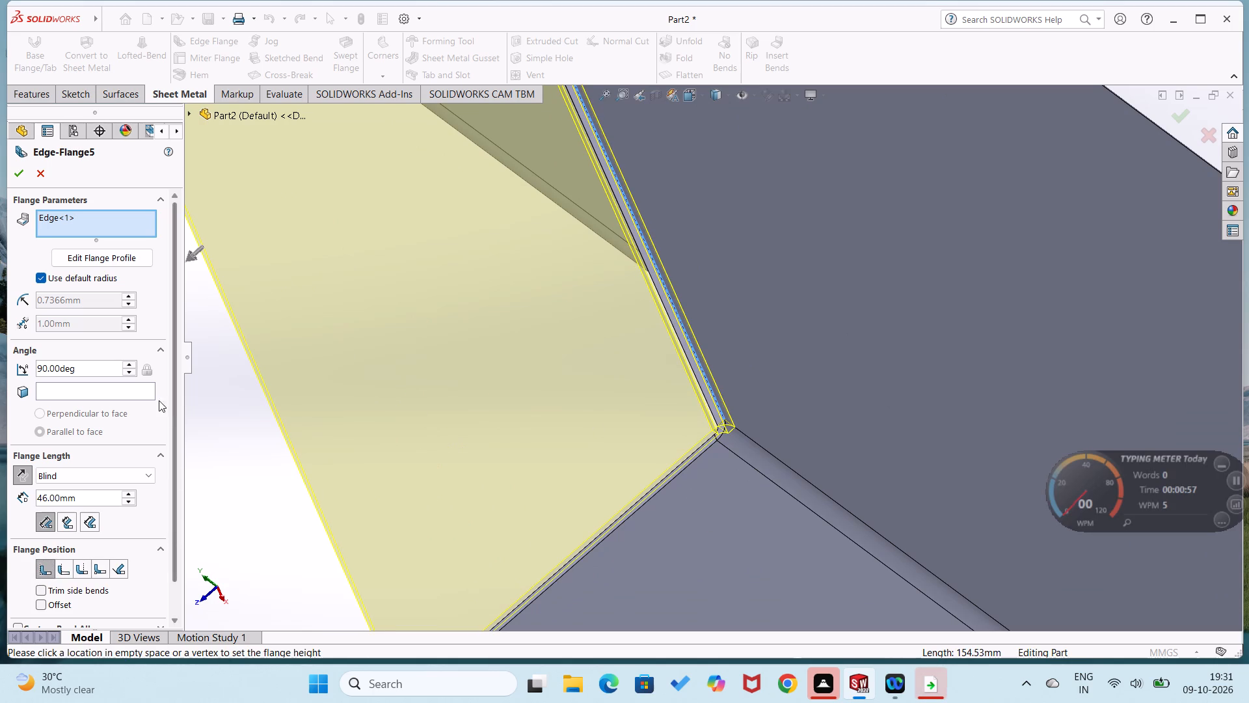
left_click(18, 177)
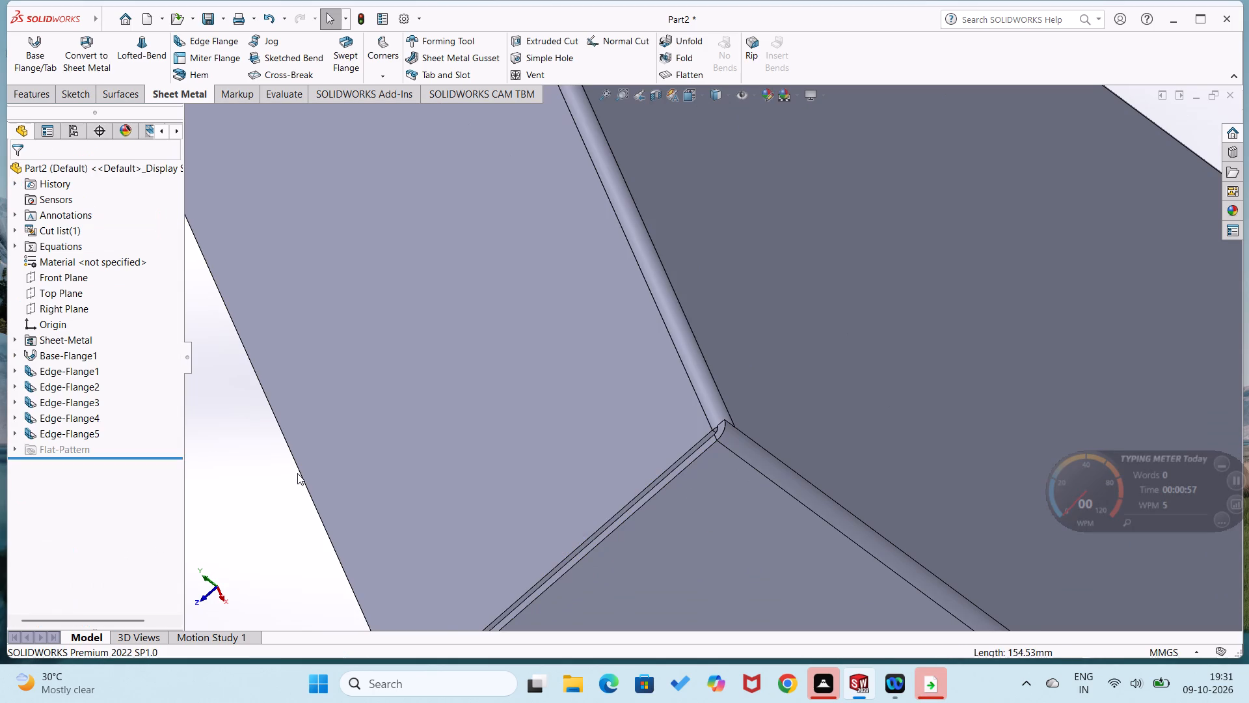
Add a 90-degree edge flange 38 mm long along the free edge of the upper 46 mm flange, pointing outward.
scroll(293, 478, "up", 2)
middle_click_drag(289, 480, 358, 434)
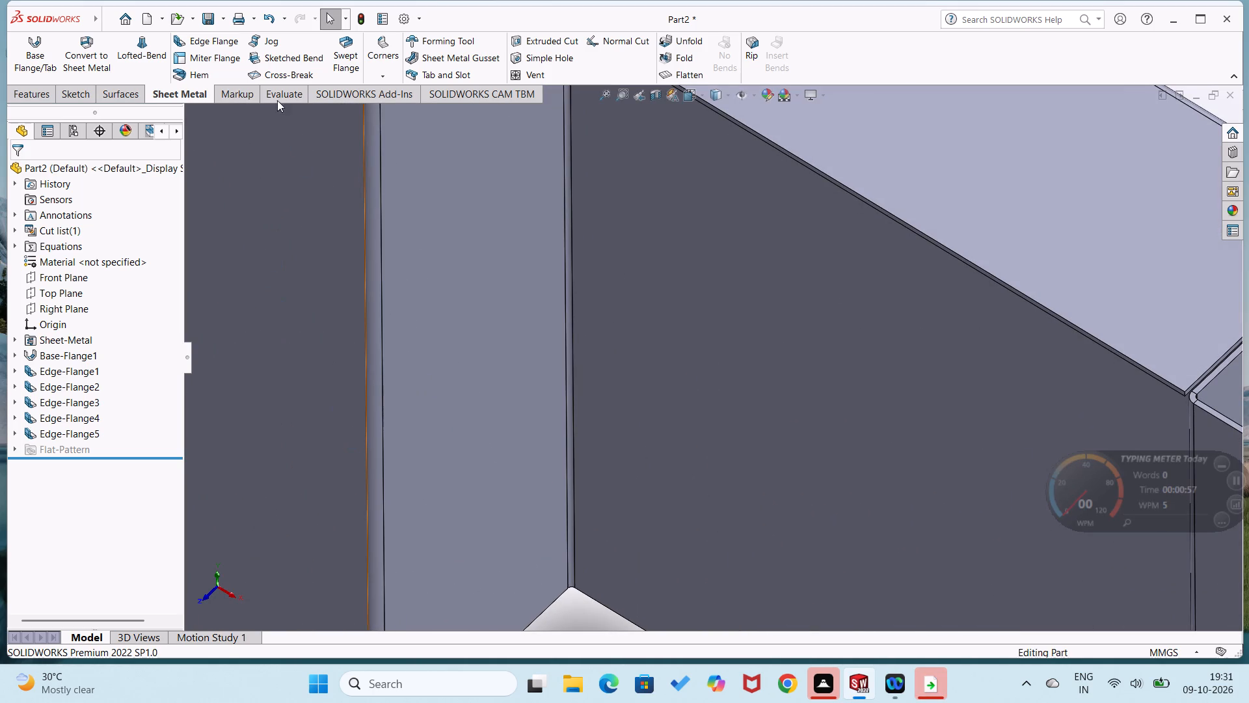
left_click(225, 34)
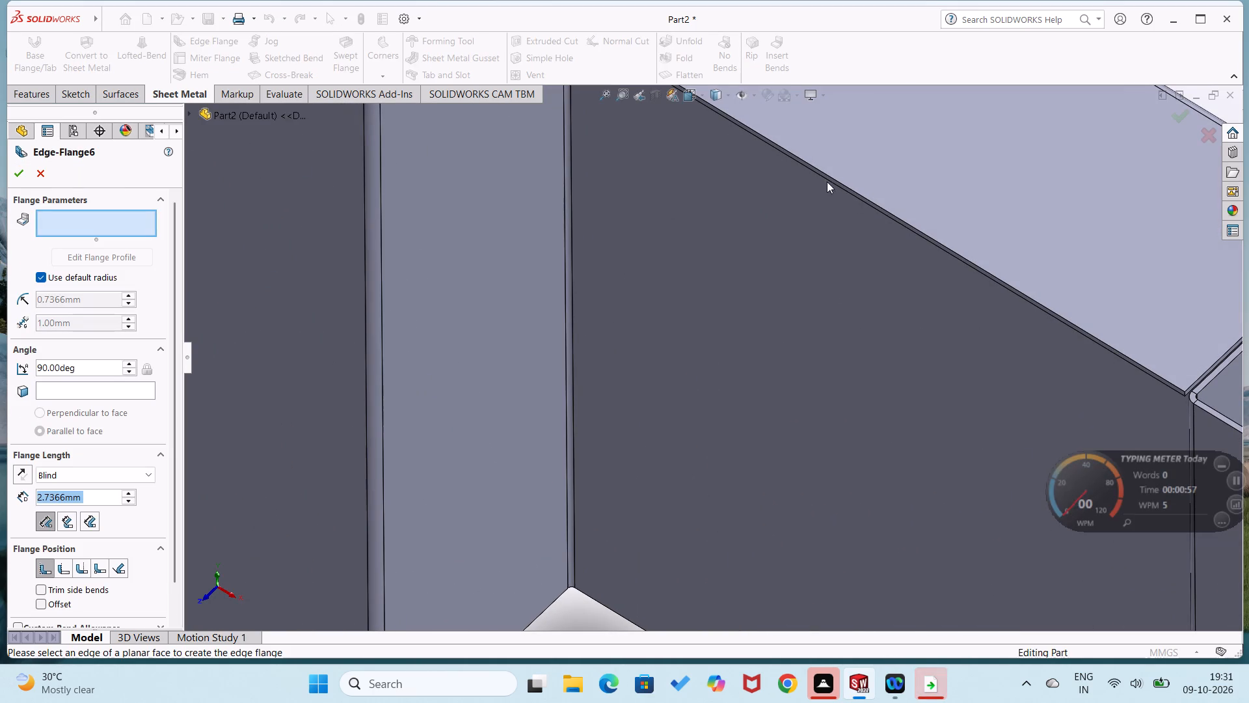
left_click(837, 178)
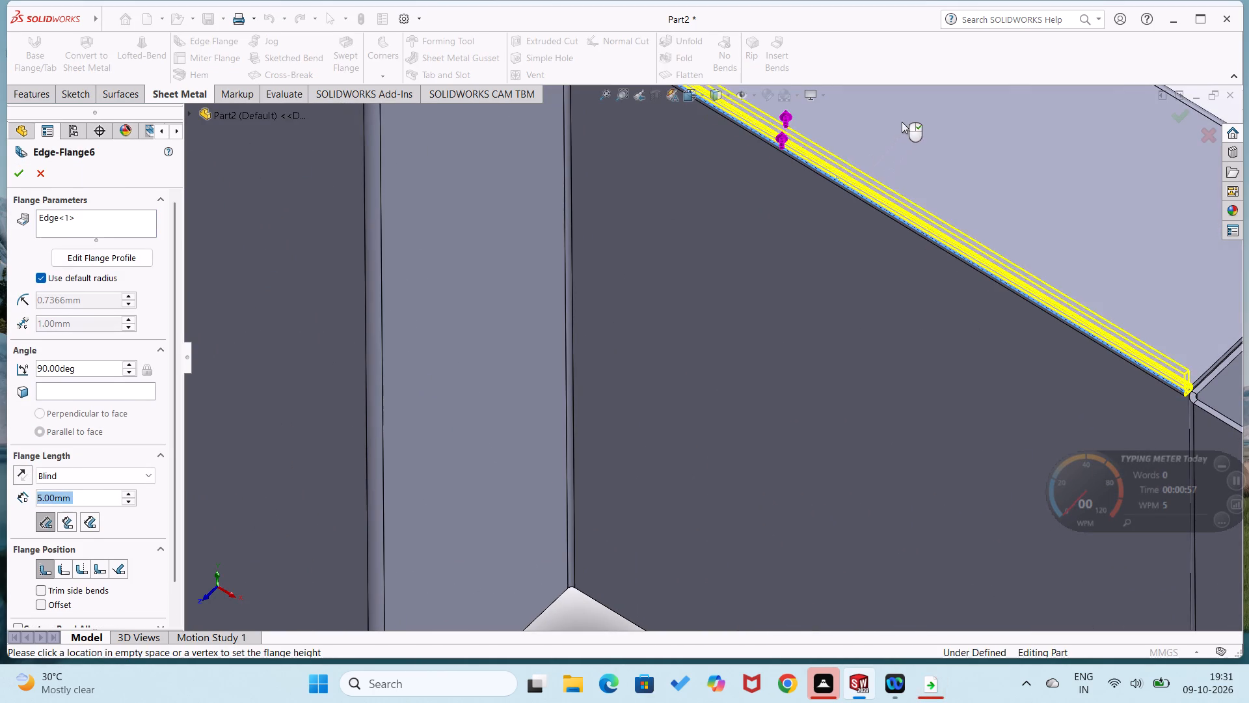
scroll(896, 125, "up", 3)
left_click(919, 163)
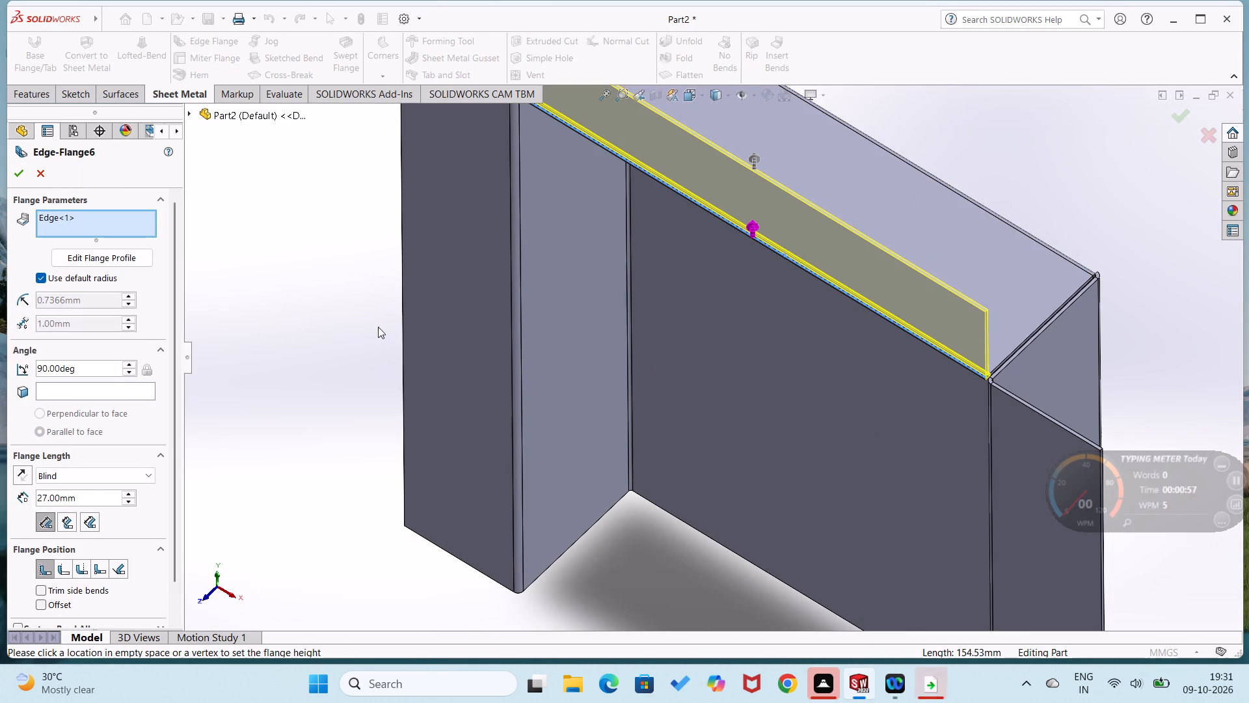
left_click_drag(89, 496, 31, 499)
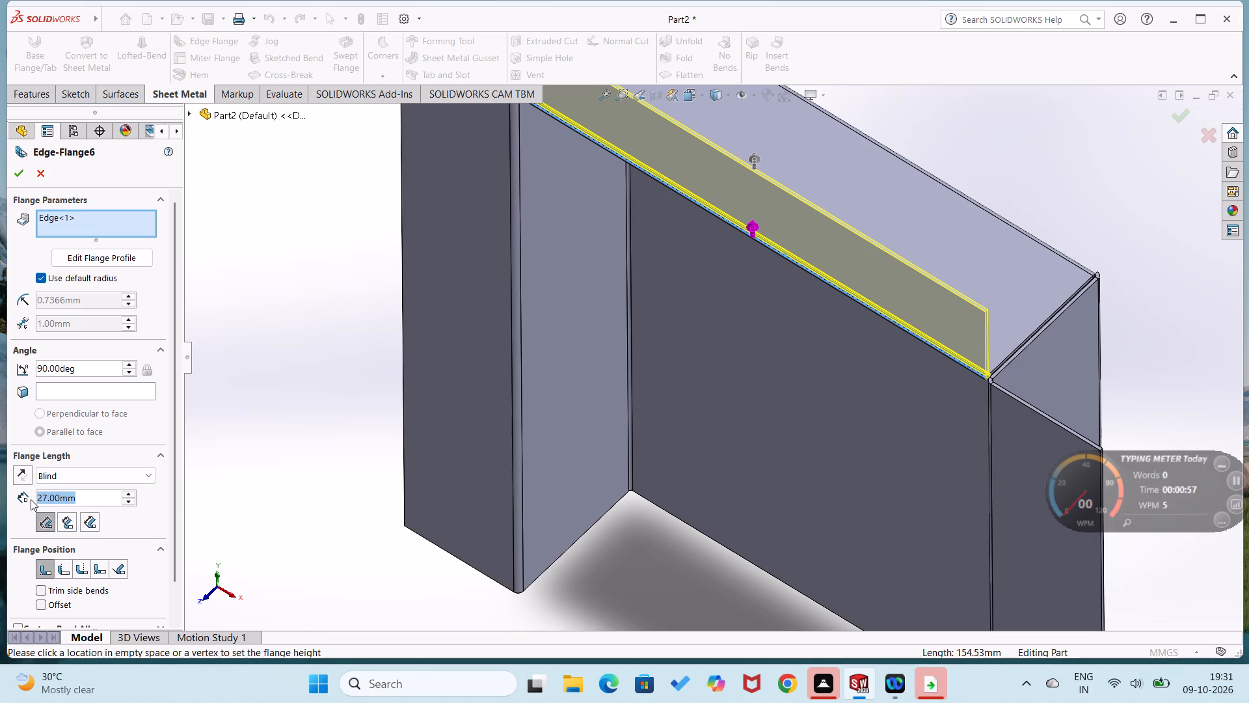
type("38")
key("Return")
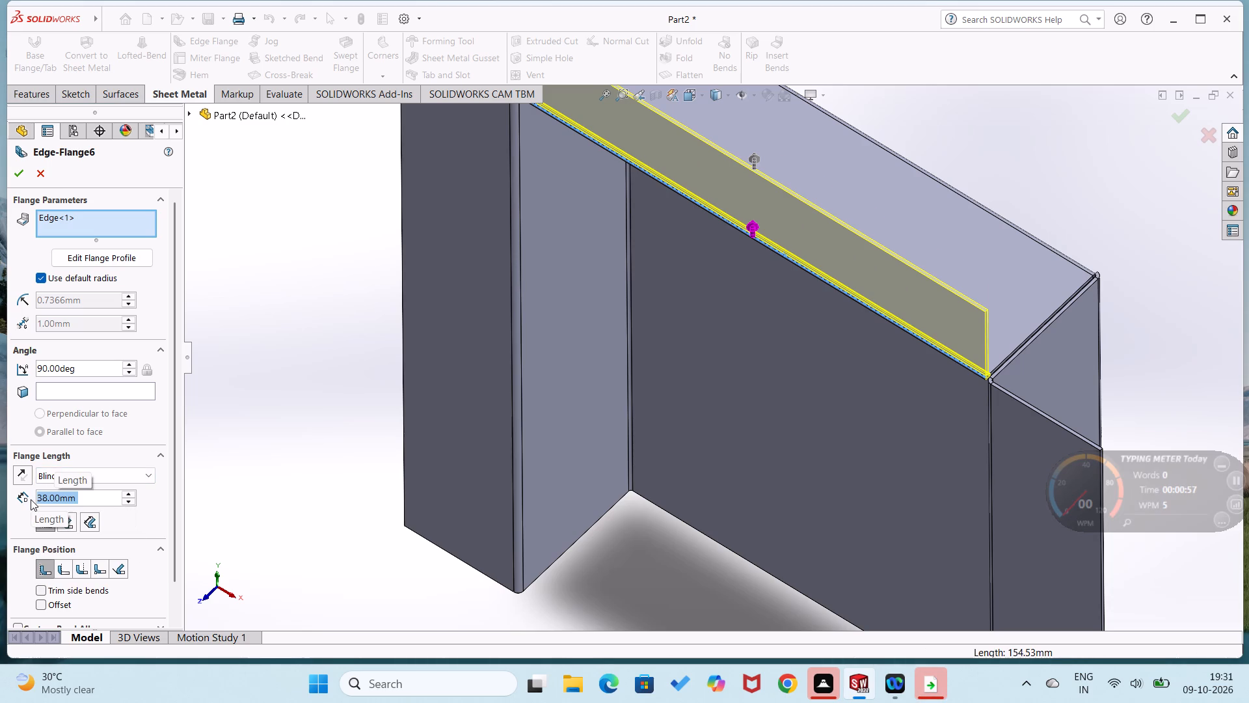
left_click(27, 176)
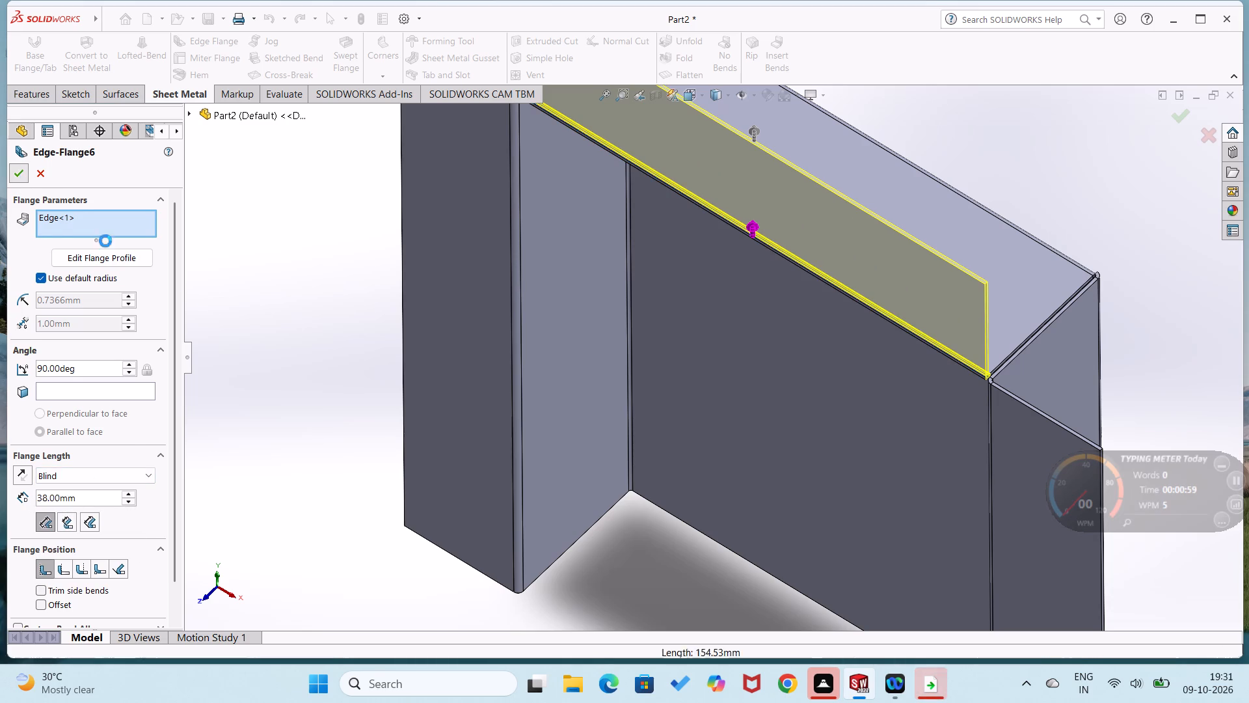
left_click(215, 305)
Unfold all the bends of the part, keeping the base plate's face fixed.
left_click(677, 45)
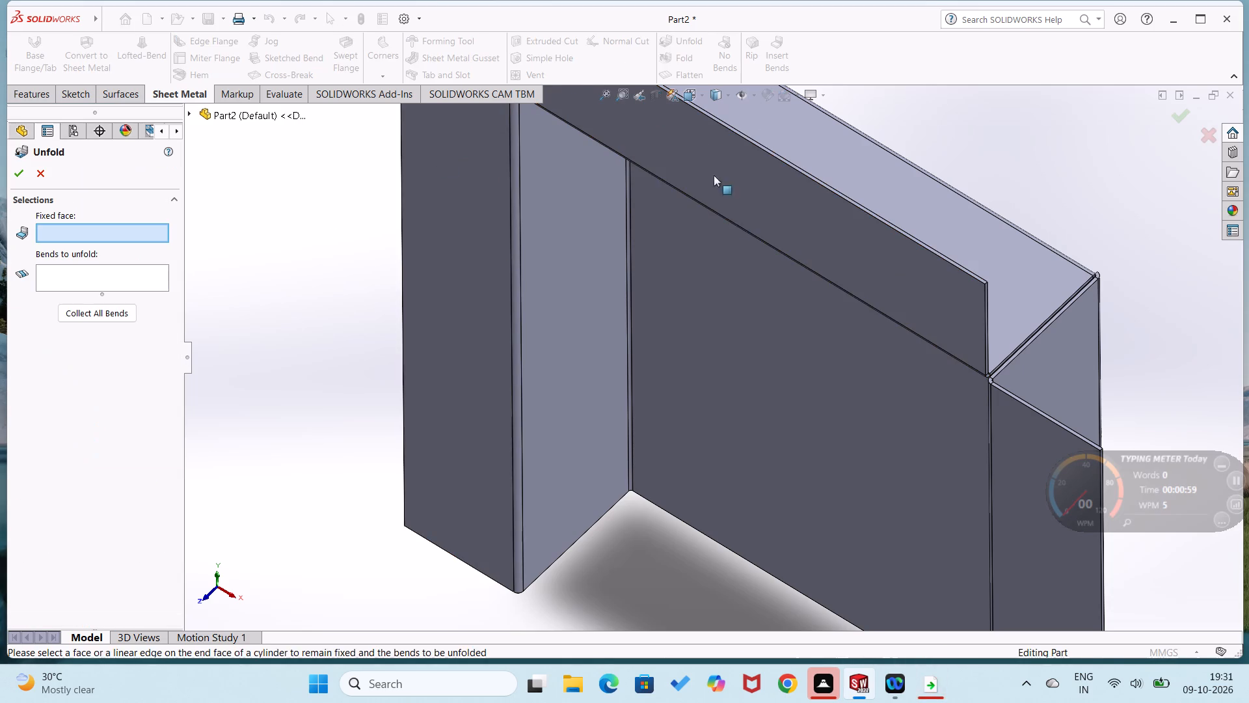
left_click(798, 337)
left_click(113, 319)
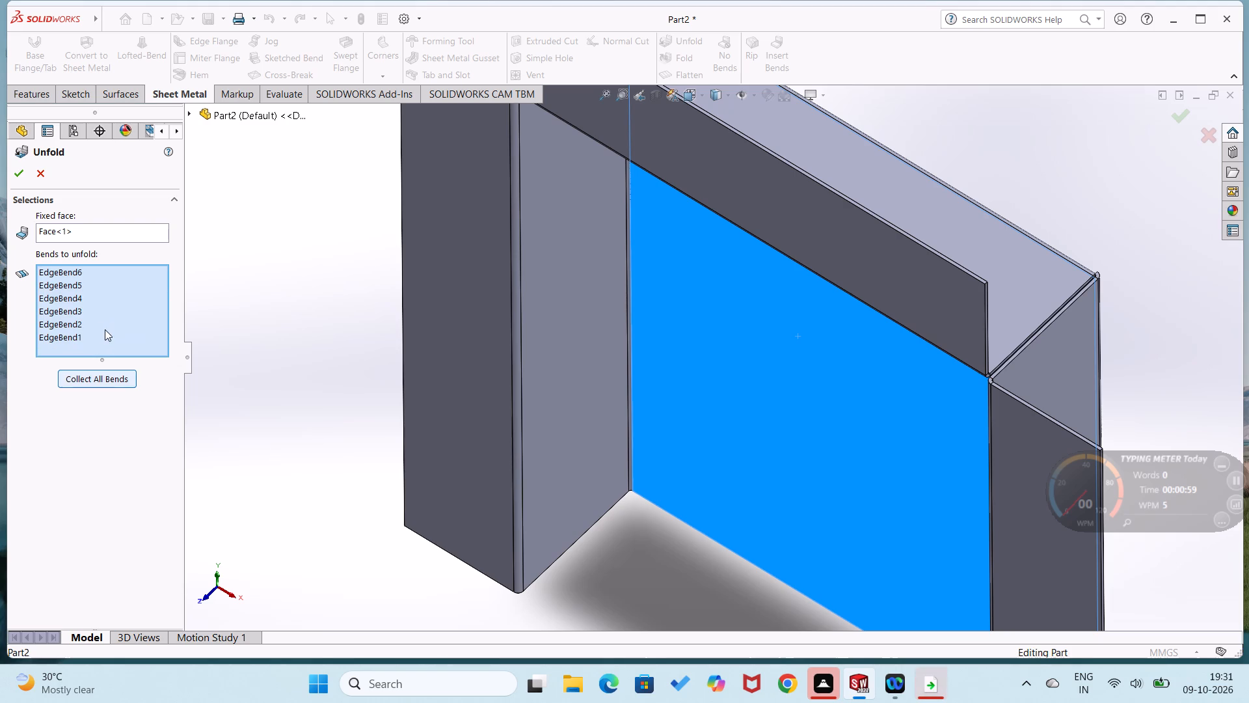
left_click(19, 176)
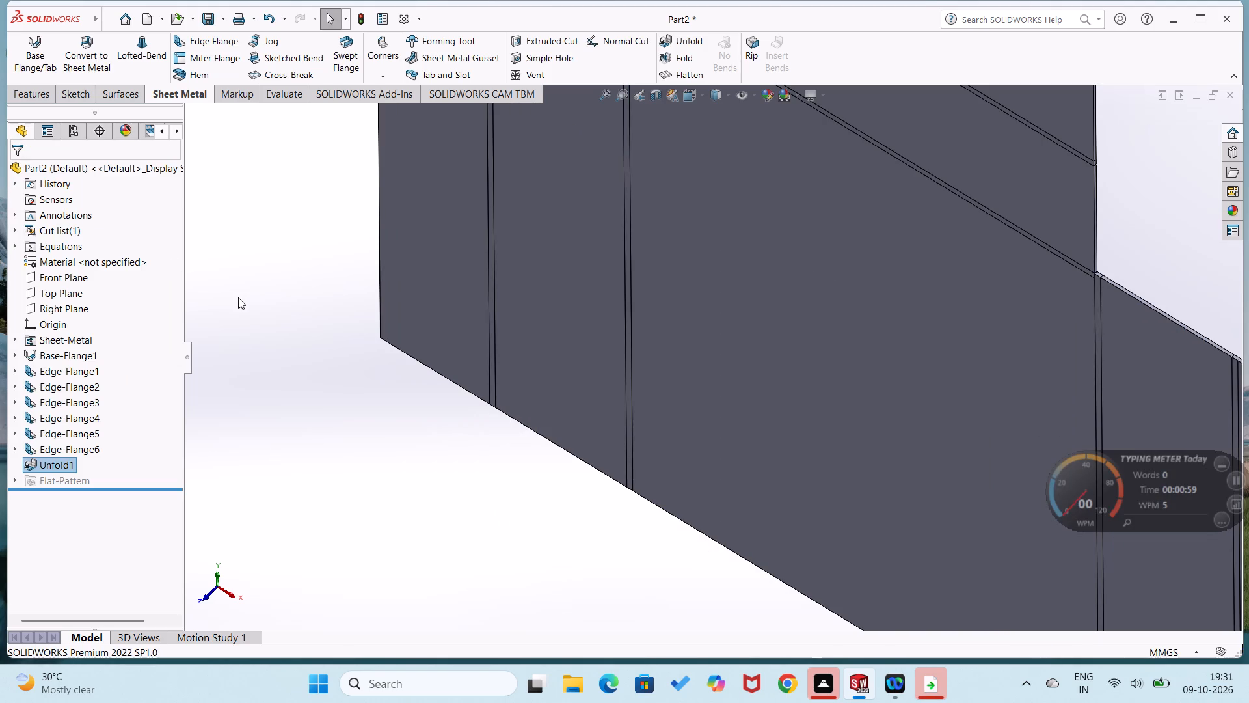
Sketch a corner rectangle about 41 by 90 mm on the unfolded second 46 mm side flange's face, straddling its bend with the base plate.
scroll(293, 268, "up", 3)
right_click(989, 437)
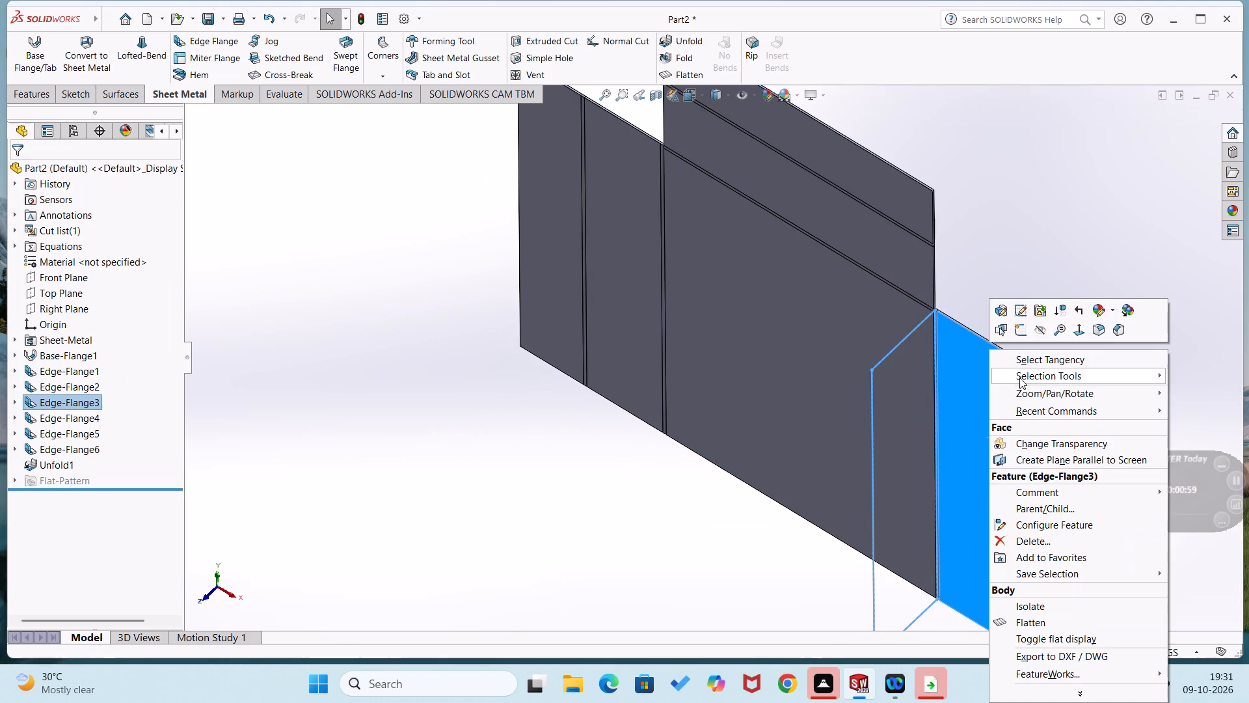
left_click(1019, 326)
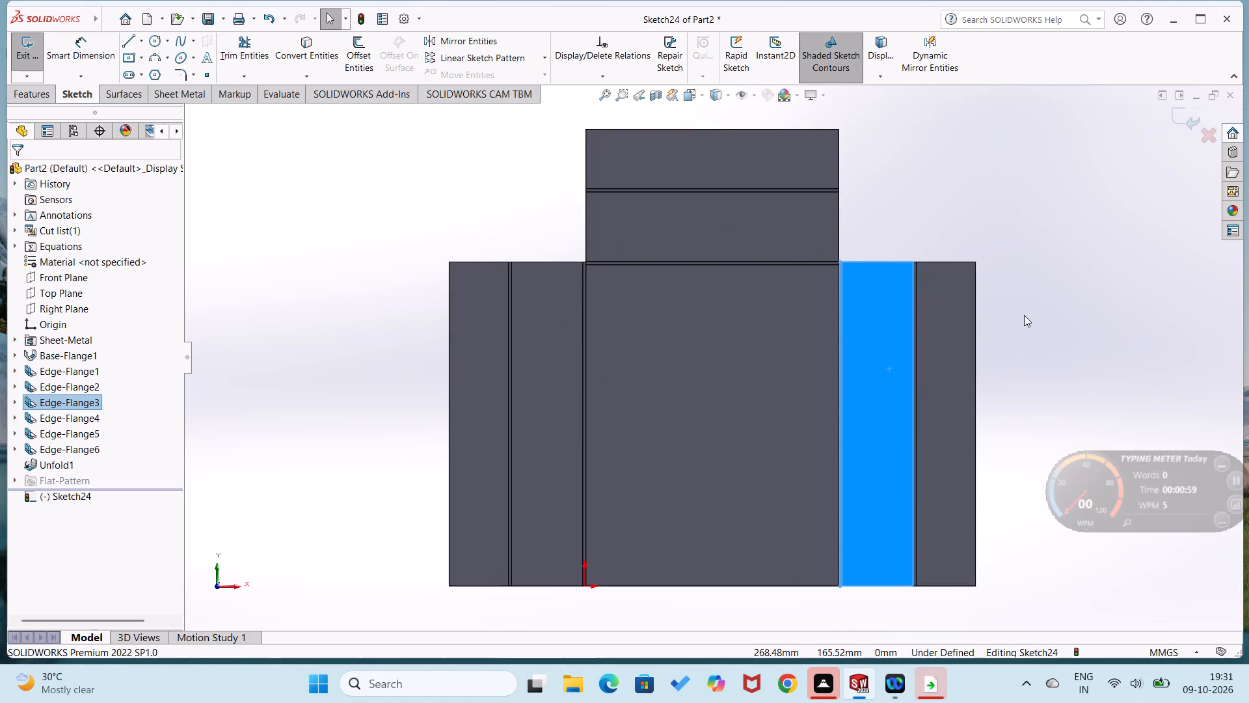
right_click_drag(1024, 315, 1034, 422)
left_click(809, 350)
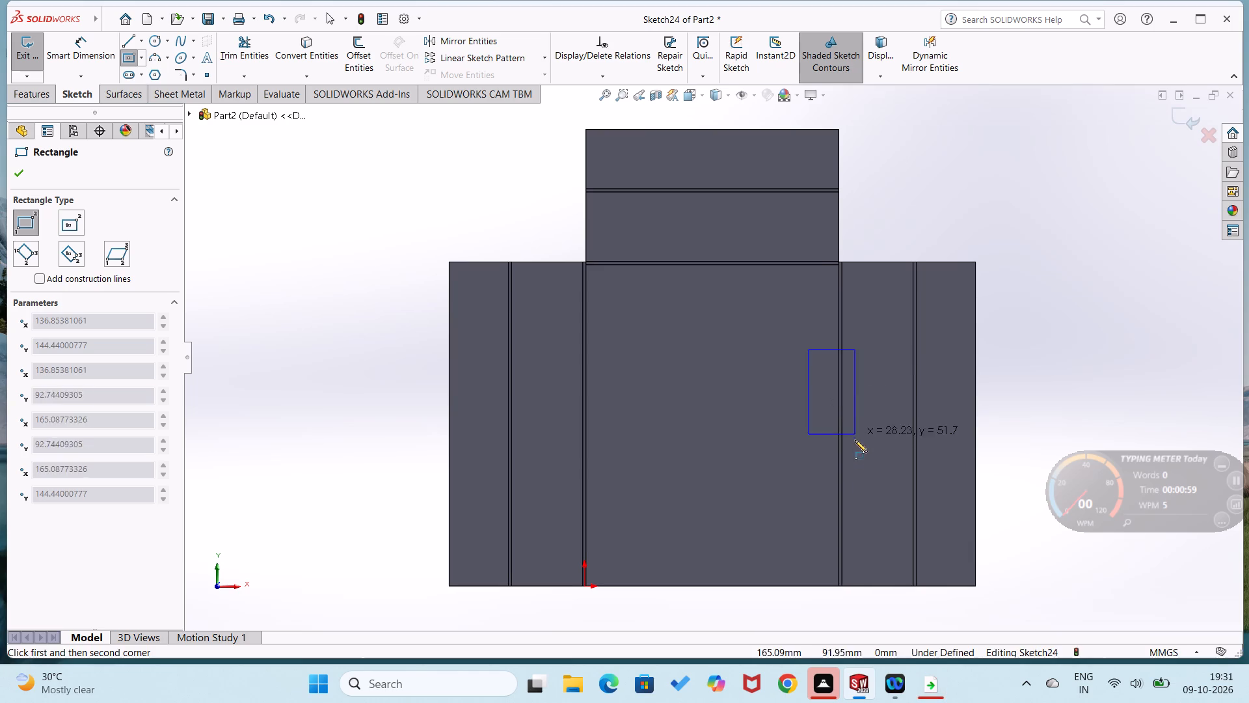
left_click(875, 497)
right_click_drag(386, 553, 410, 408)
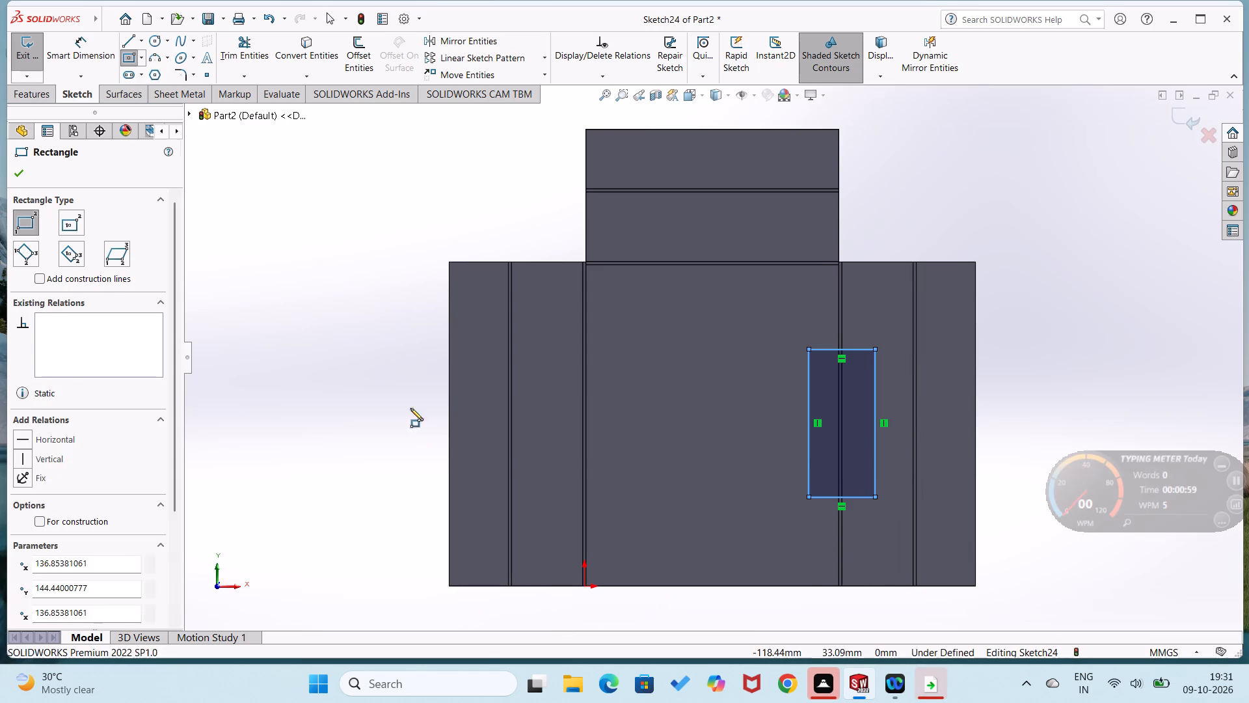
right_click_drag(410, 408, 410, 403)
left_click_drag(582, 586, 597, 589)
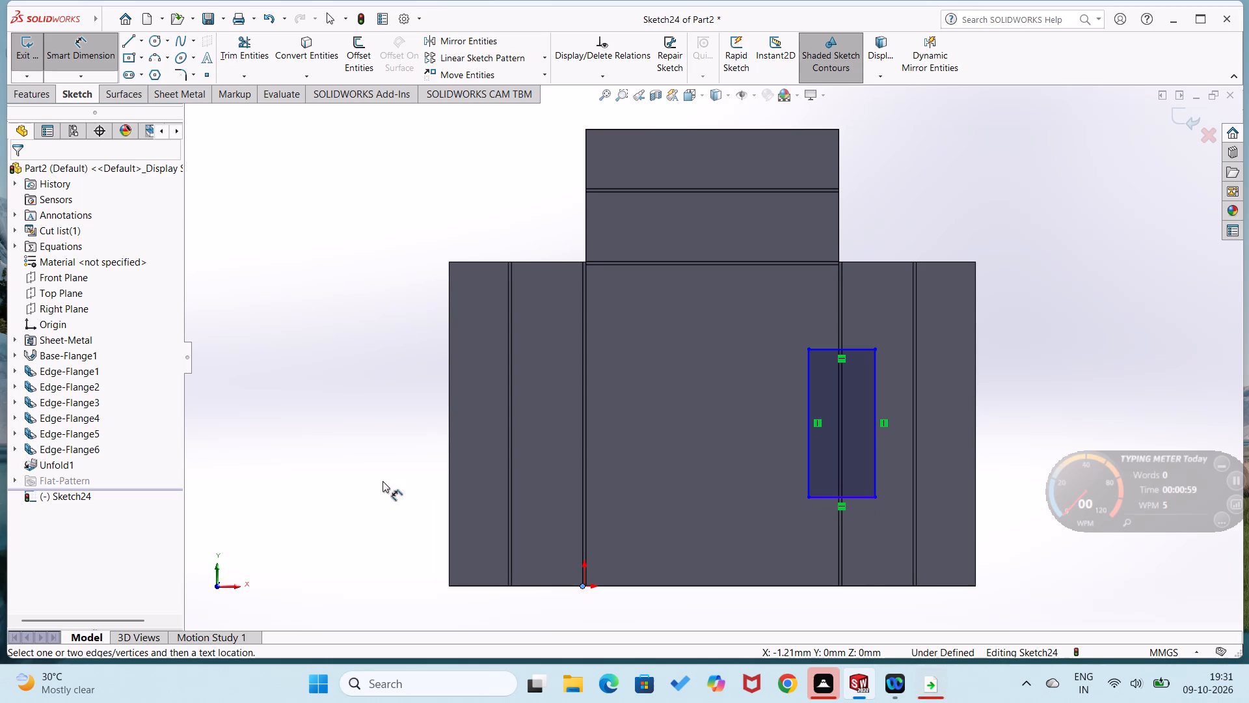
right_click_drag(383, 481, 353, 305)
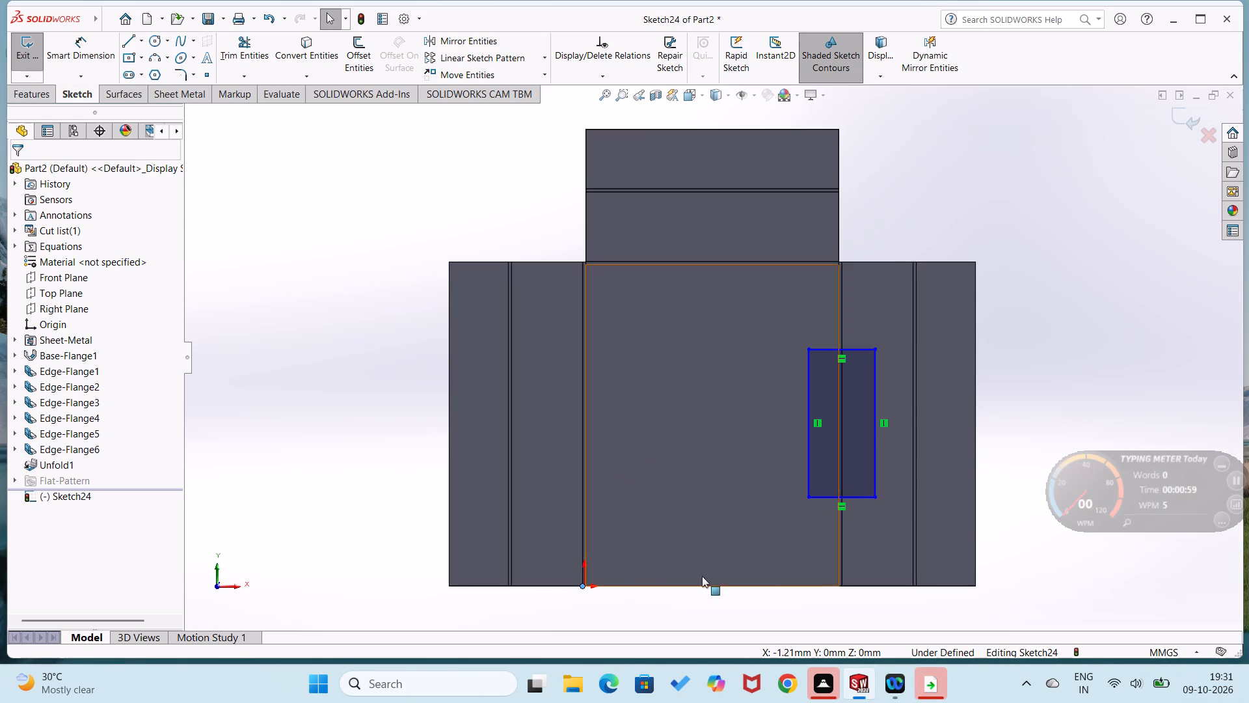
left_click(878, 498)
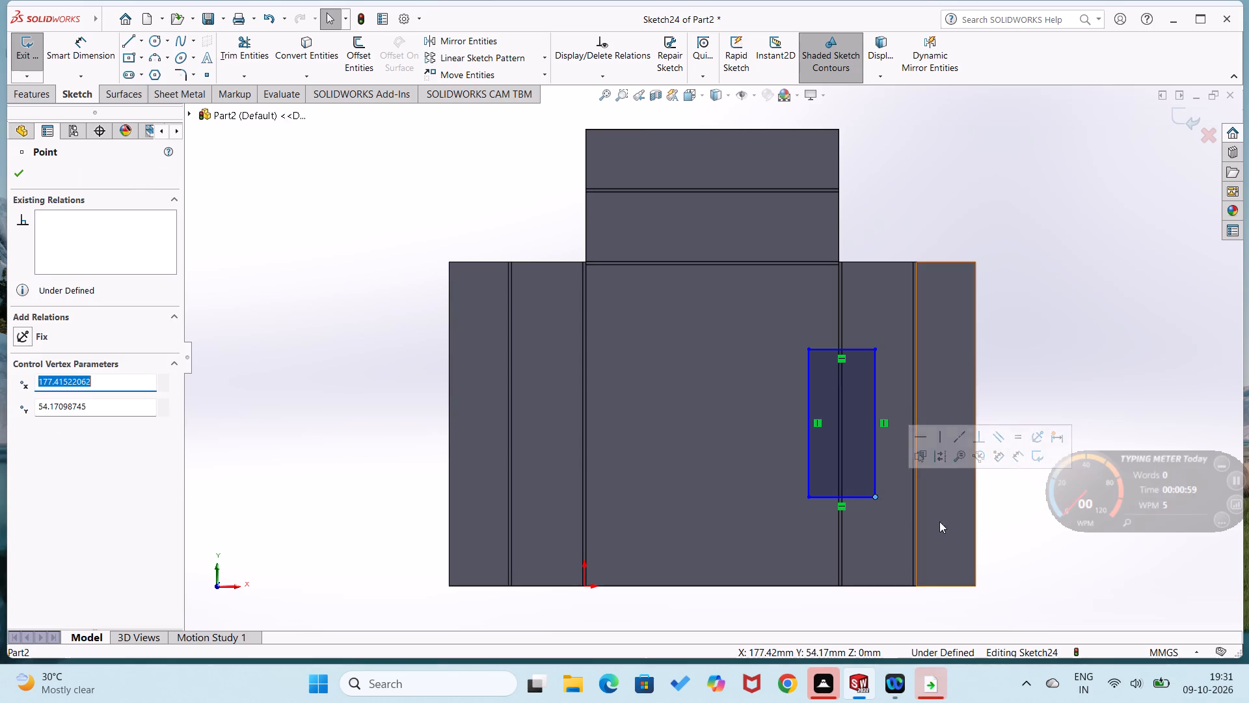
Dimension the rectangle's lower corner 50 mm vertically above the origin and set the rectangle's height to 100 mm.
right_click_drag(958, 521, 1047, 342)
left_click(586, 590)
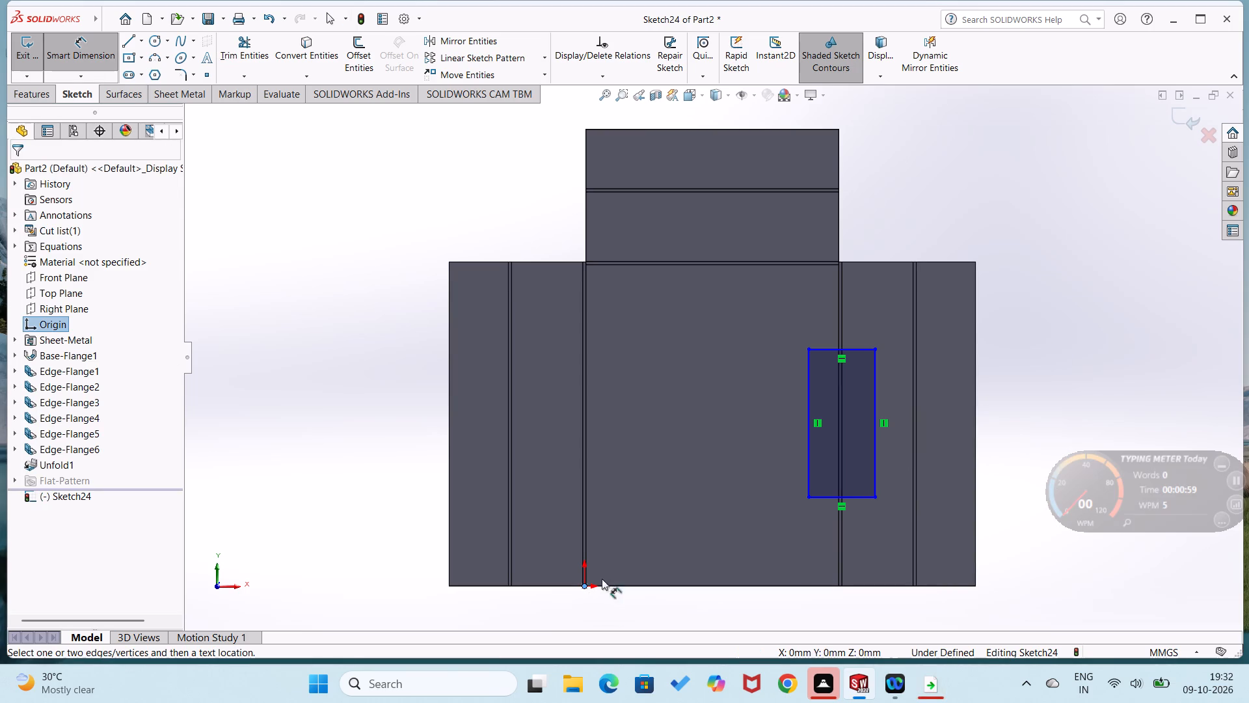
left_click(876, 499)
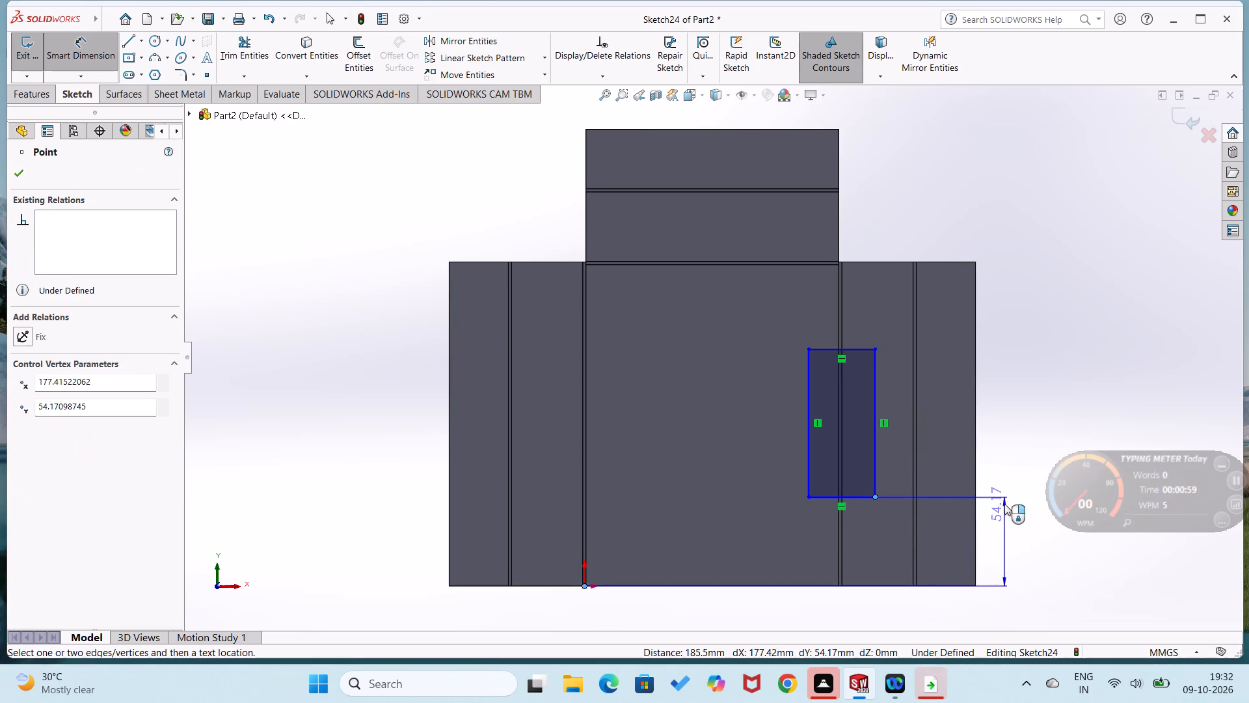
left_click(1005, 504)
type("50")
key("Return")
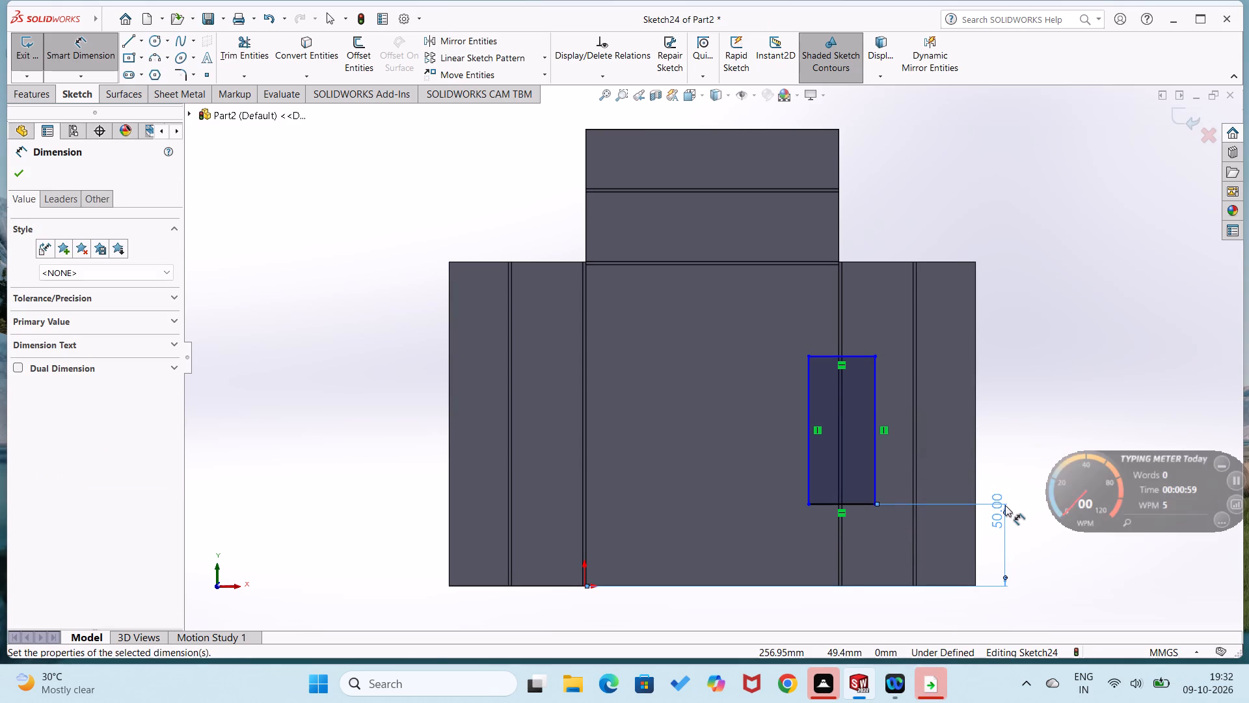
left_click(874, 460)
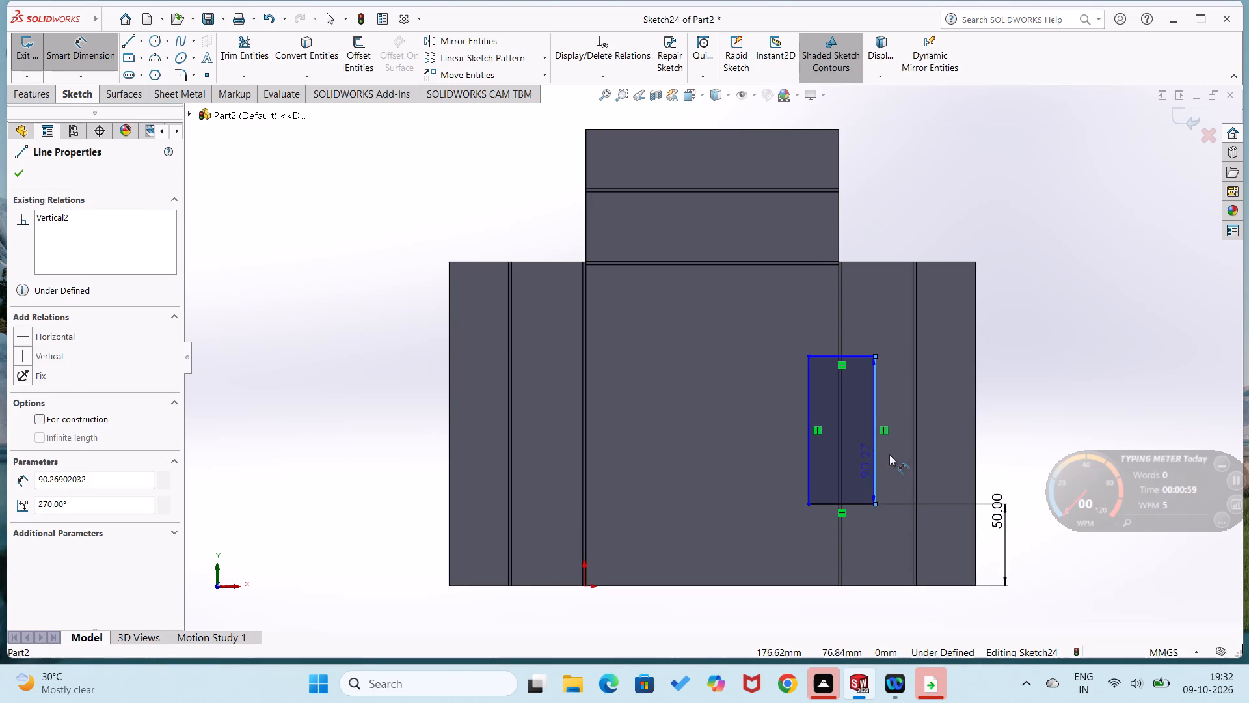
left_click(895, 451)
type("100")
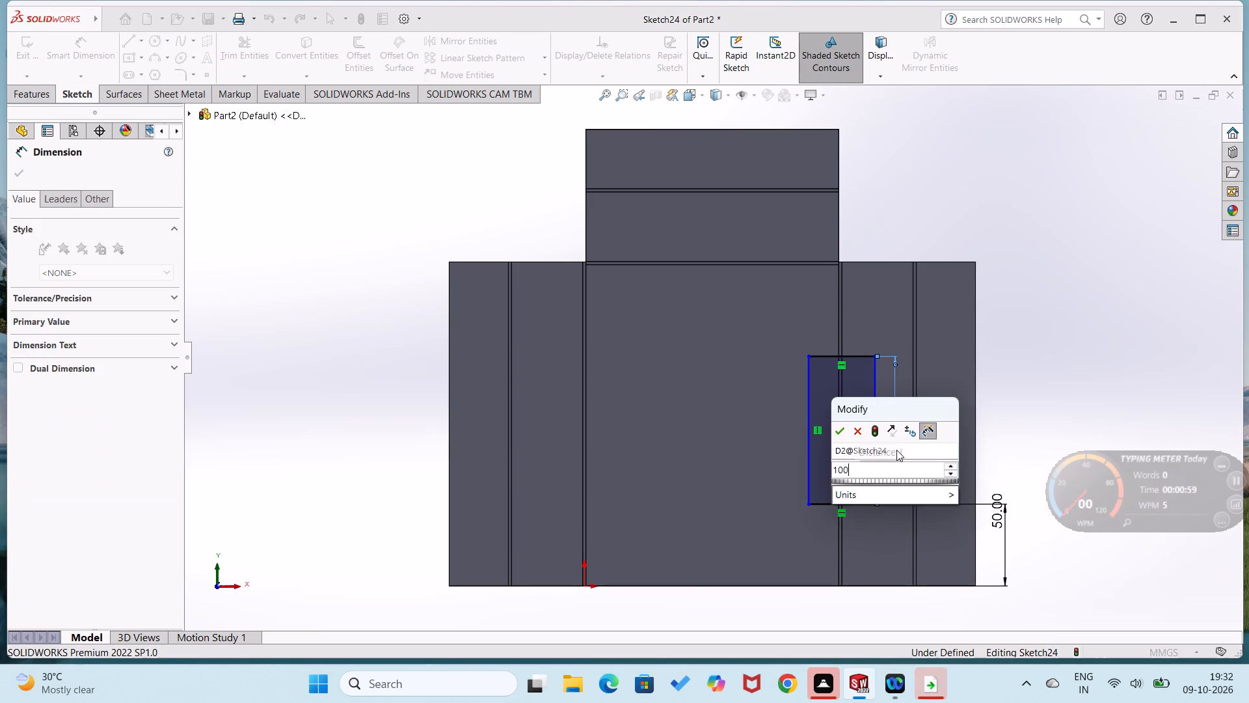
key("Return")
left_click(1044, 344)
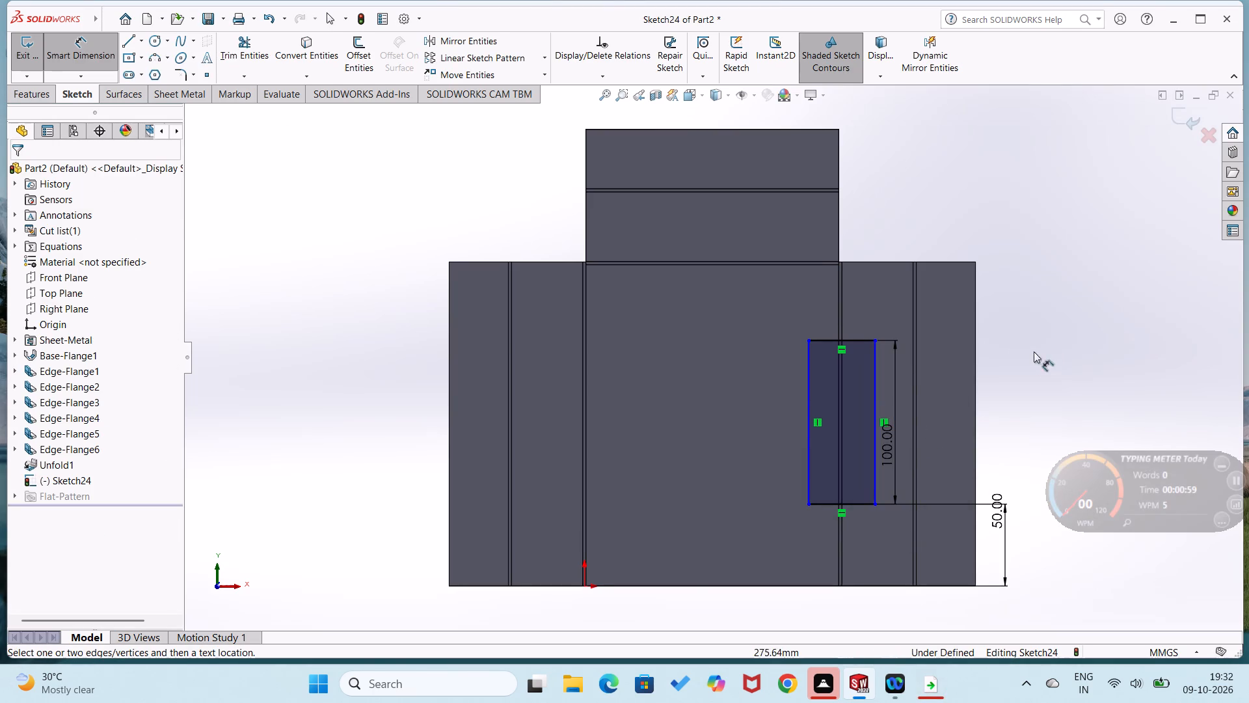
left_click(839, 587)
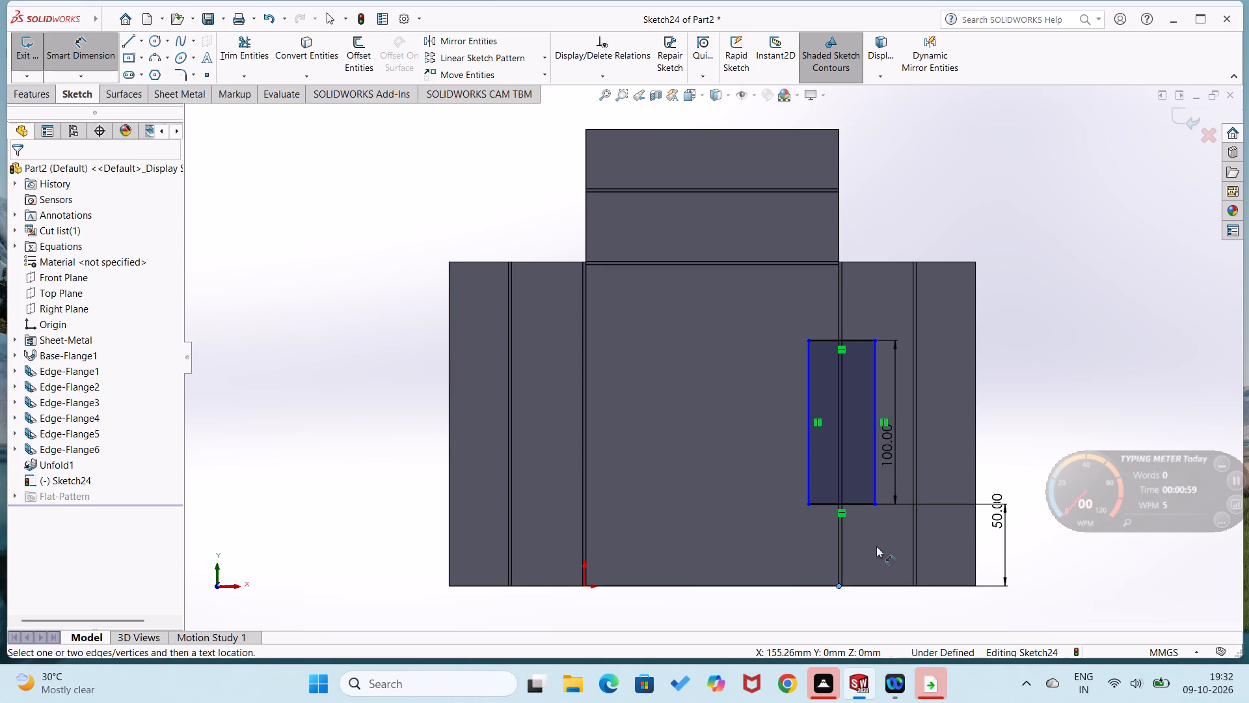
key("Escape")
key("Escape")
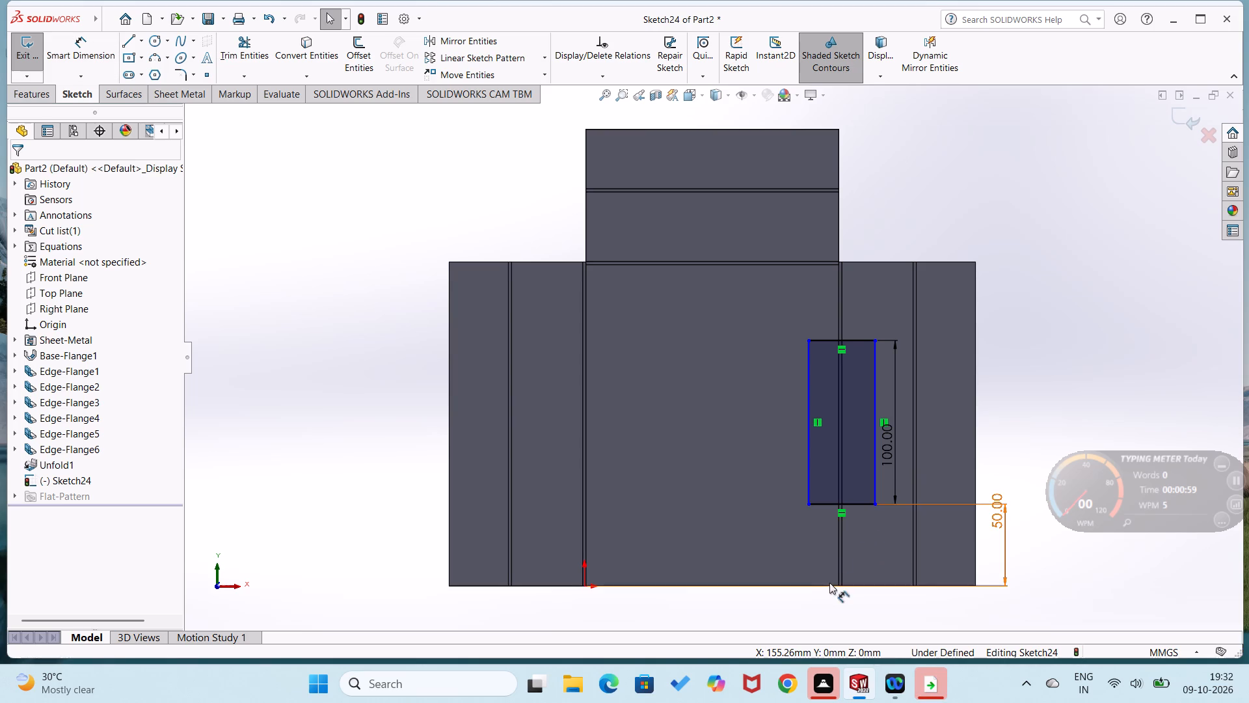
Add a Vertical relation between the midpoint of the rectangle's bottom edge and the base plate's lower corner vertex at the bend.
left_click(839, 588)
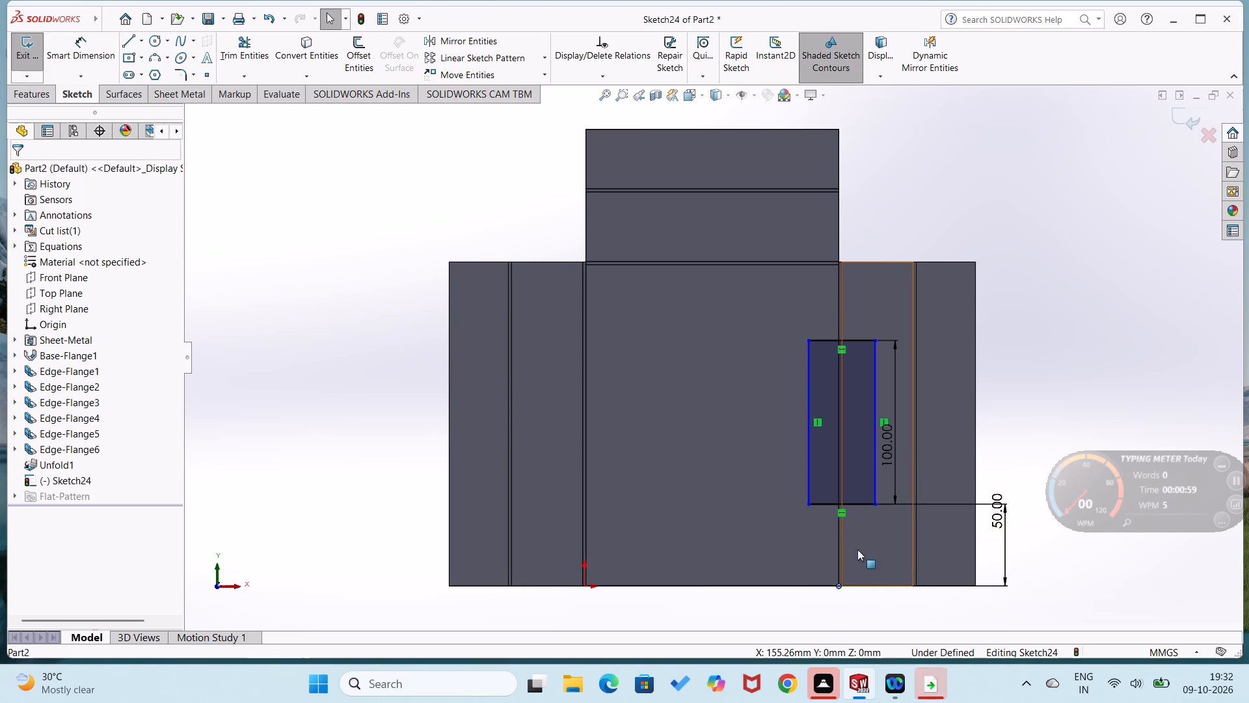
left_click(842, 503, "ctrl")
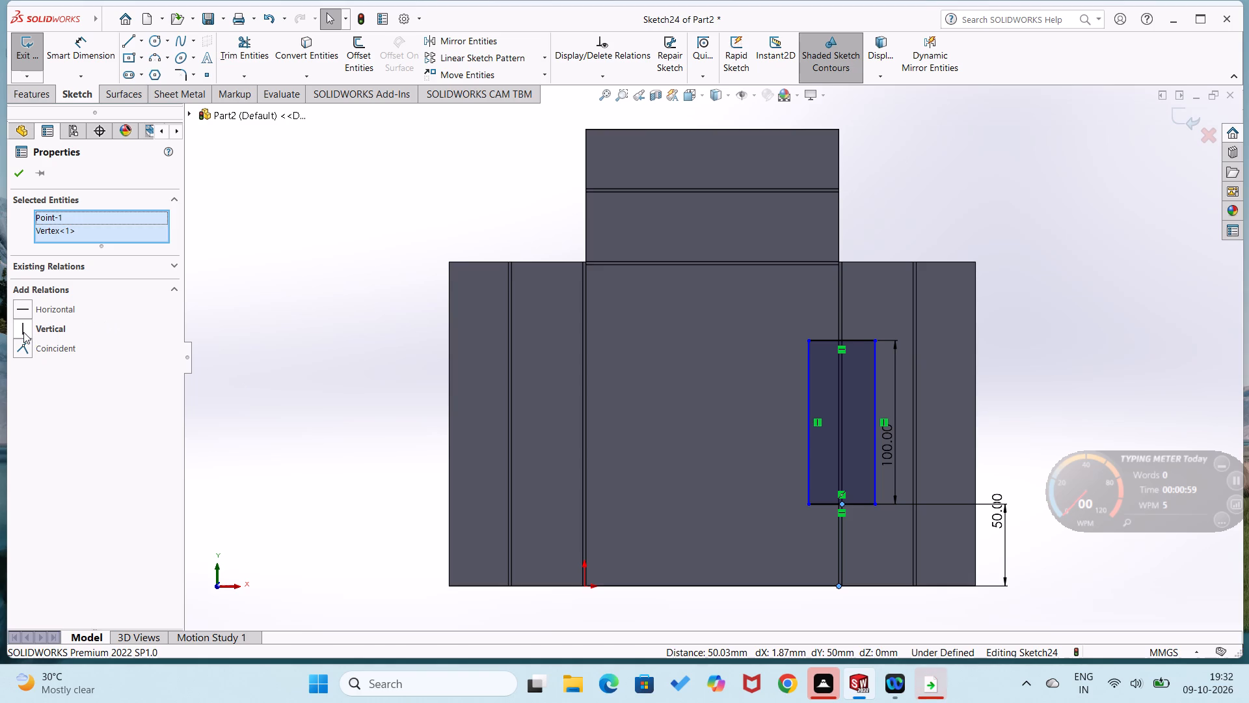
left_click(23, 332)
left_click(10, 167)
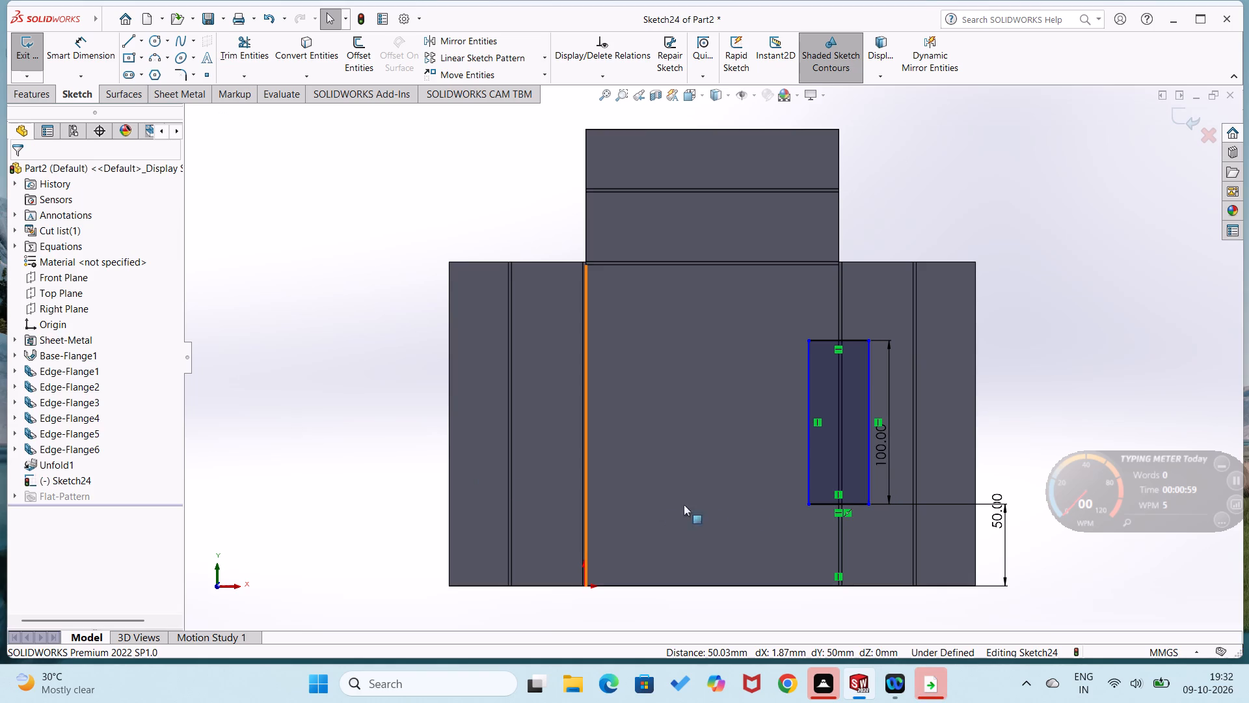
Dimension the rectangle's bottom edge to a width of 50 mm.
left_click(827, 501)
right_click_drag(754, 549, 750, 440)
left_click(825, 505)
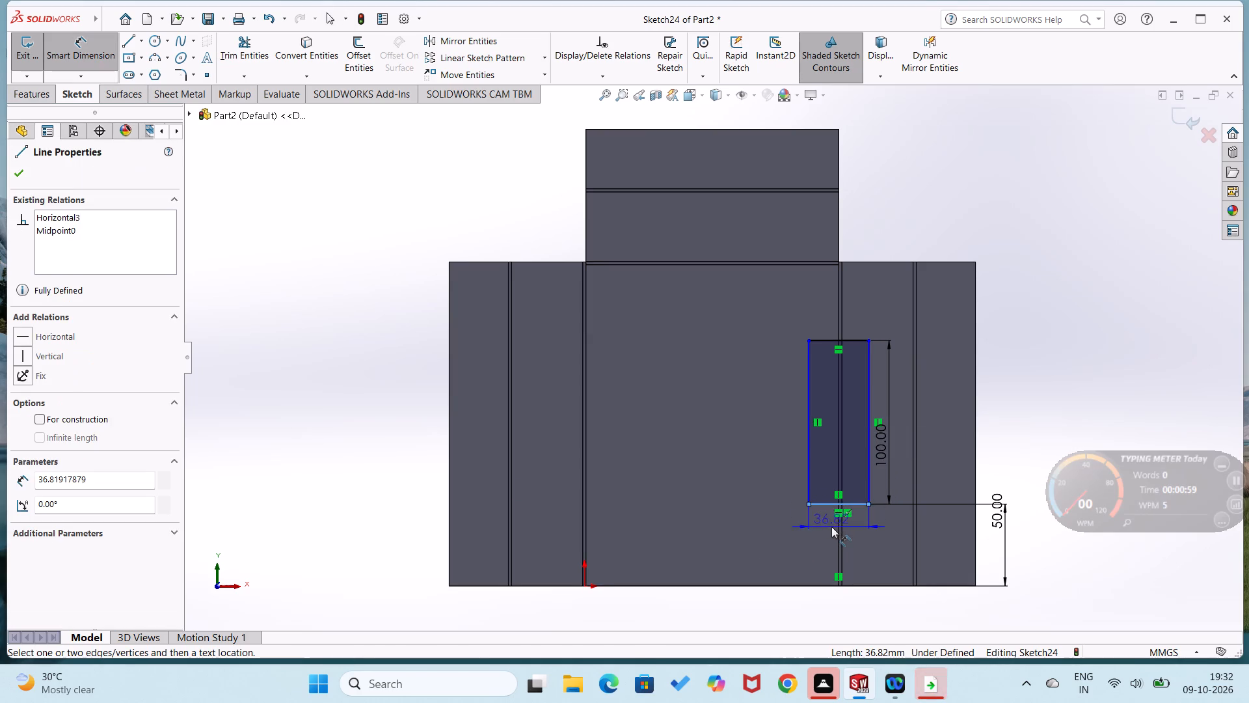
left_click(831, 527)
type("50")
key("Return")
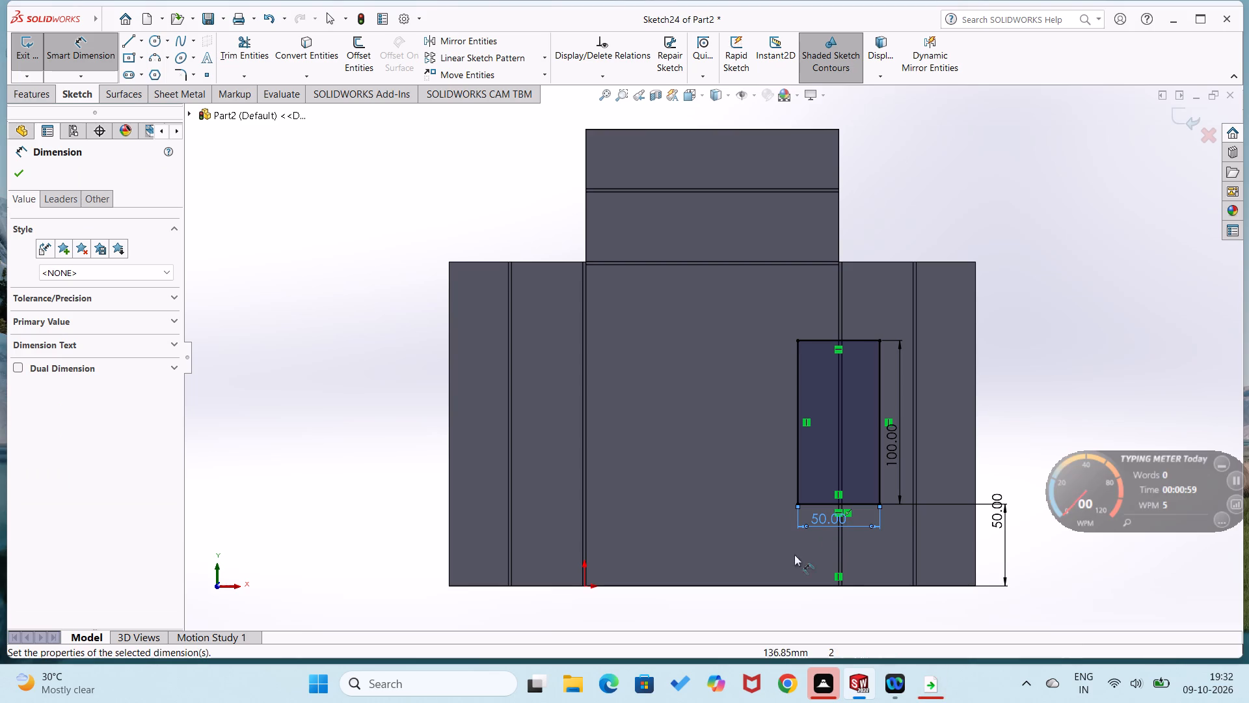
left_click(1067, 337)
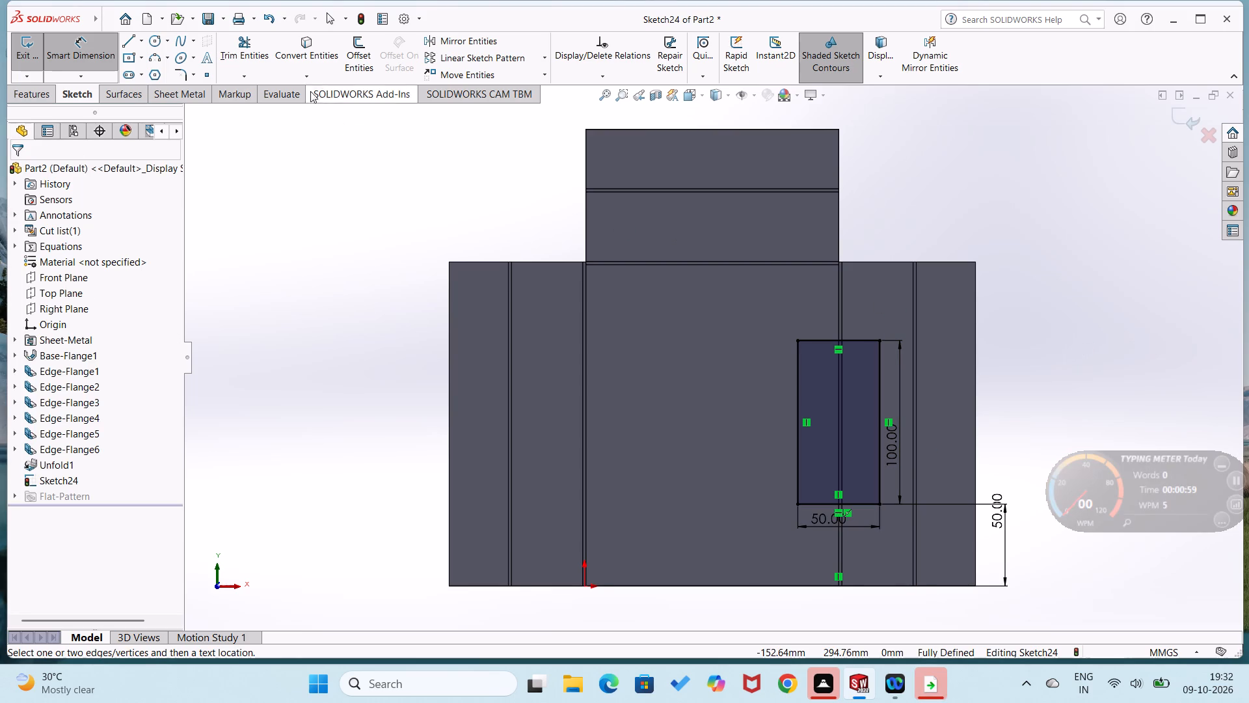
Cut the rectangle through the unfolded sheet with a 10 mm blind extruded cut, using Normal cut.
left_click(186, 95)
left_click(557, 44)
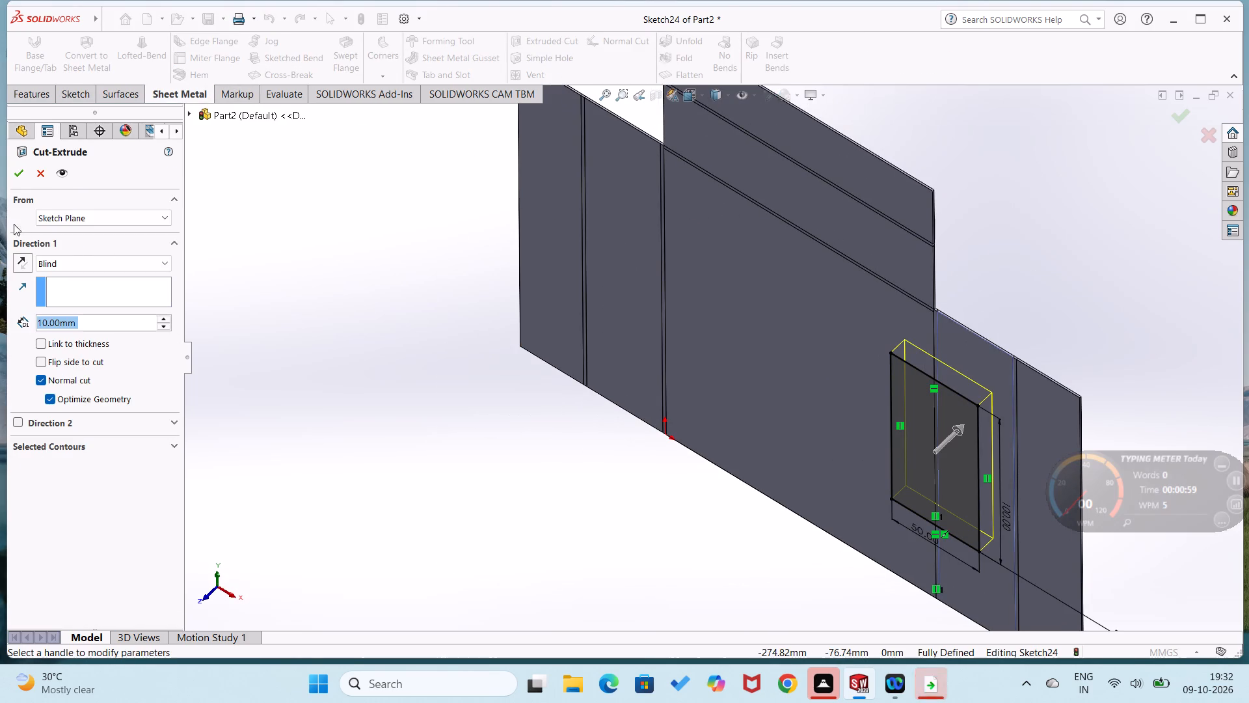
left_click(8, 163)
left_click(418, 337)
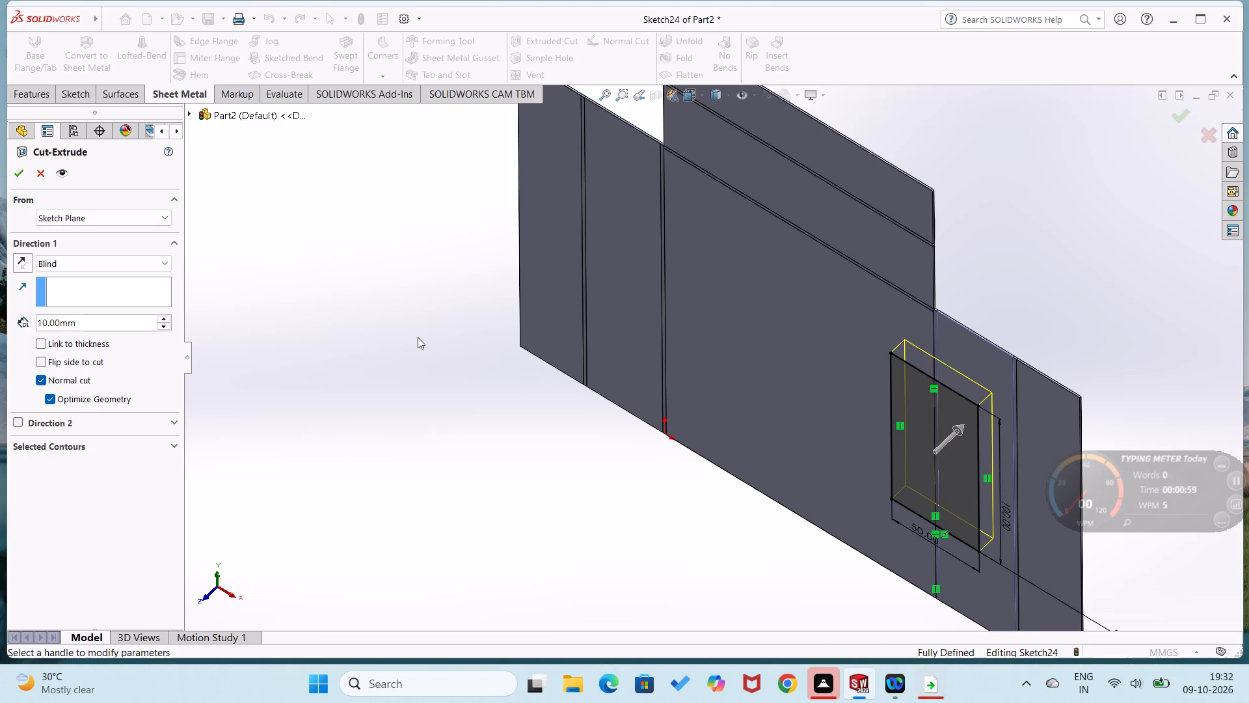
left_click(18, 169)
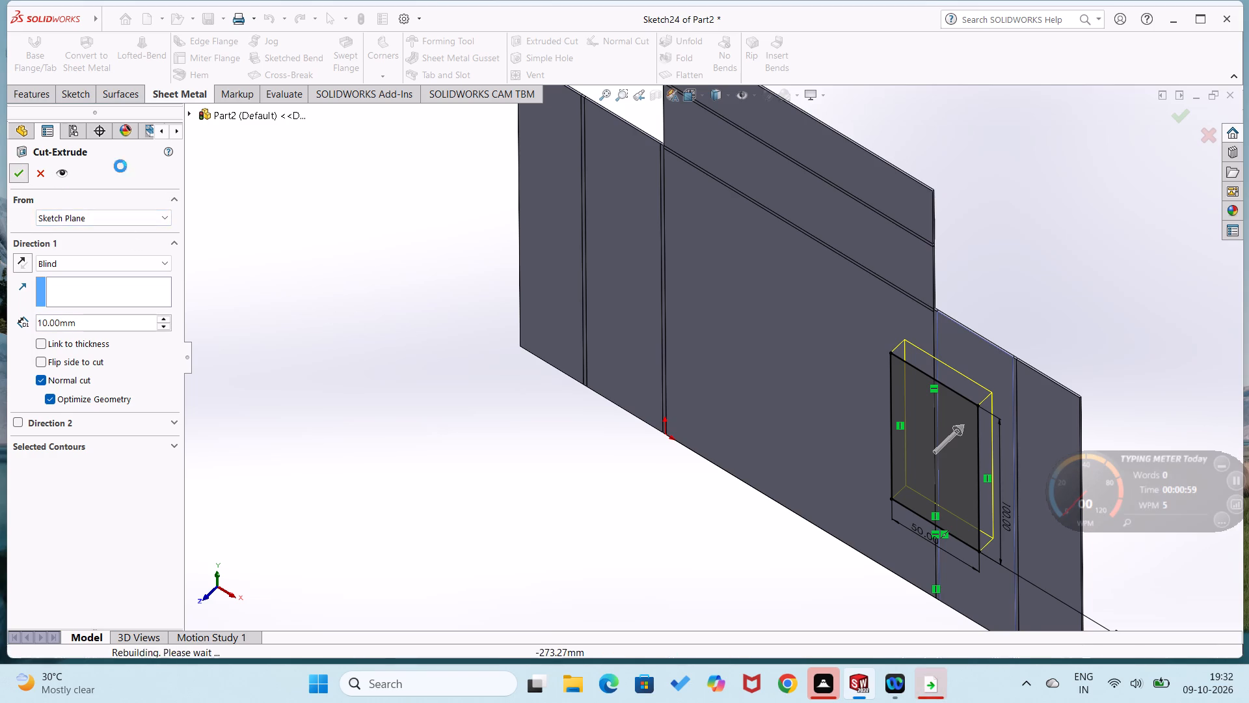
Fillet the four corner edges of the rectangular cutout with a 7 mm radius.
left_click(24, 90)
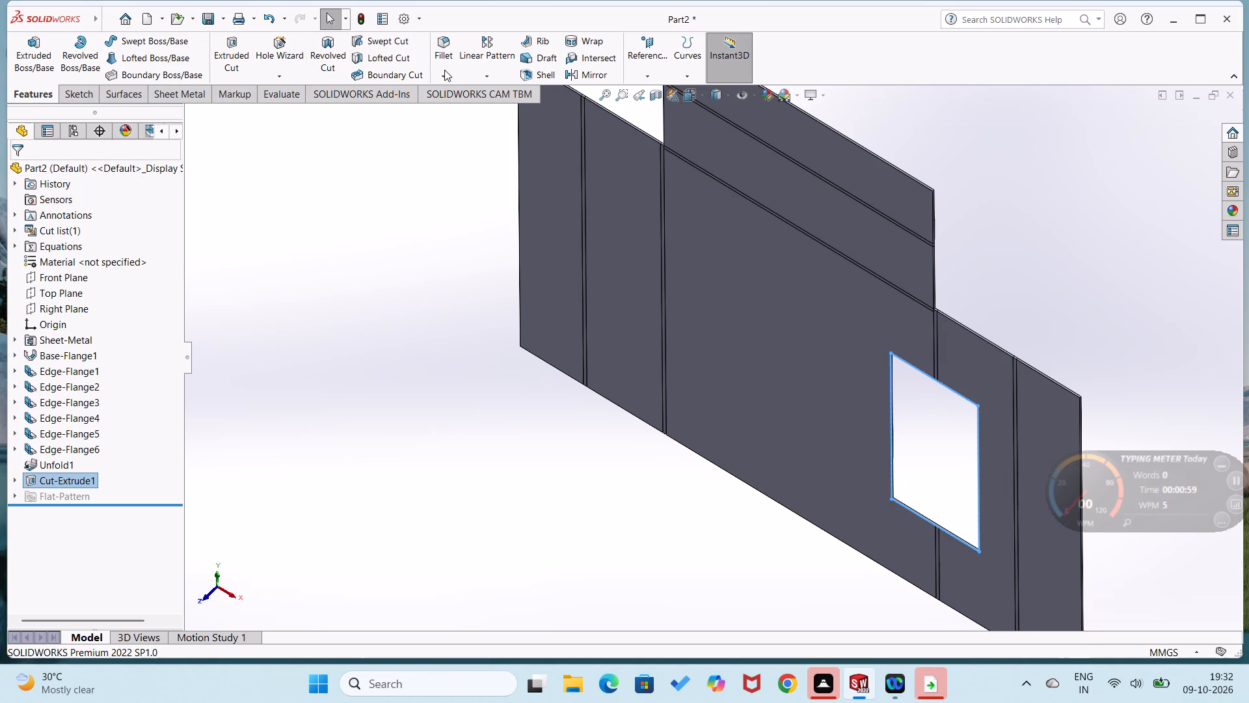
left_click(444, 70)
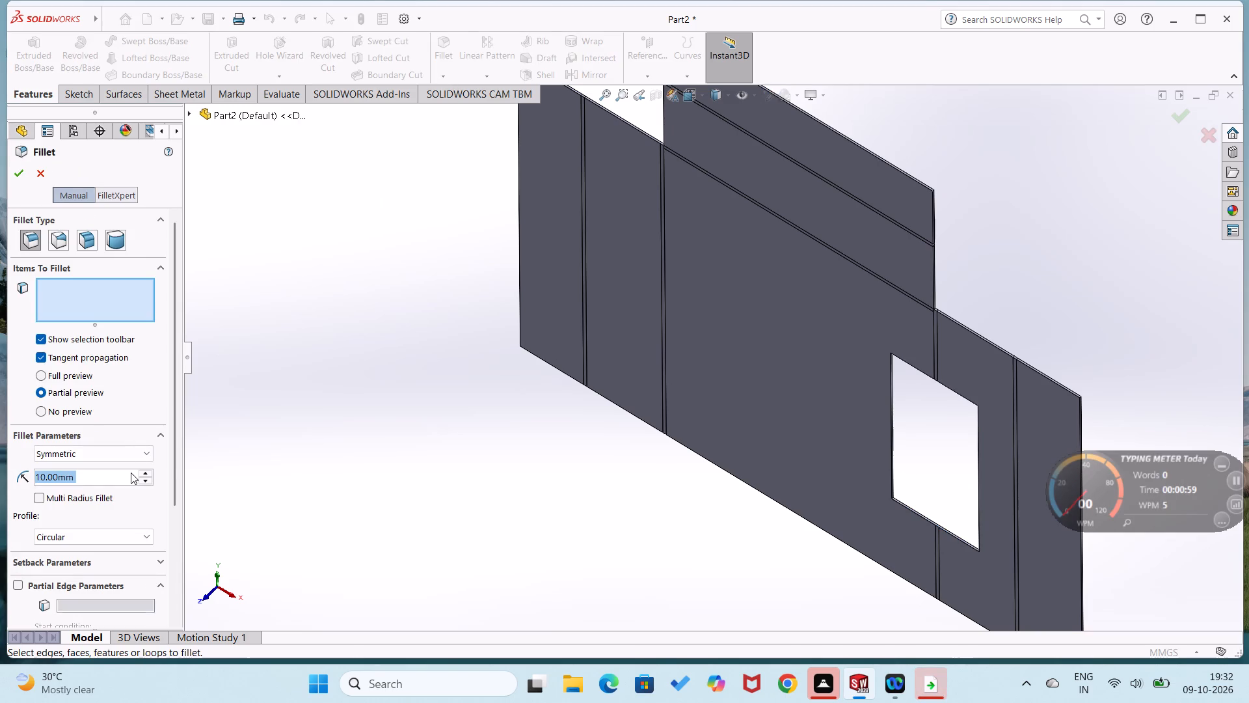
key("7")
key("Return")
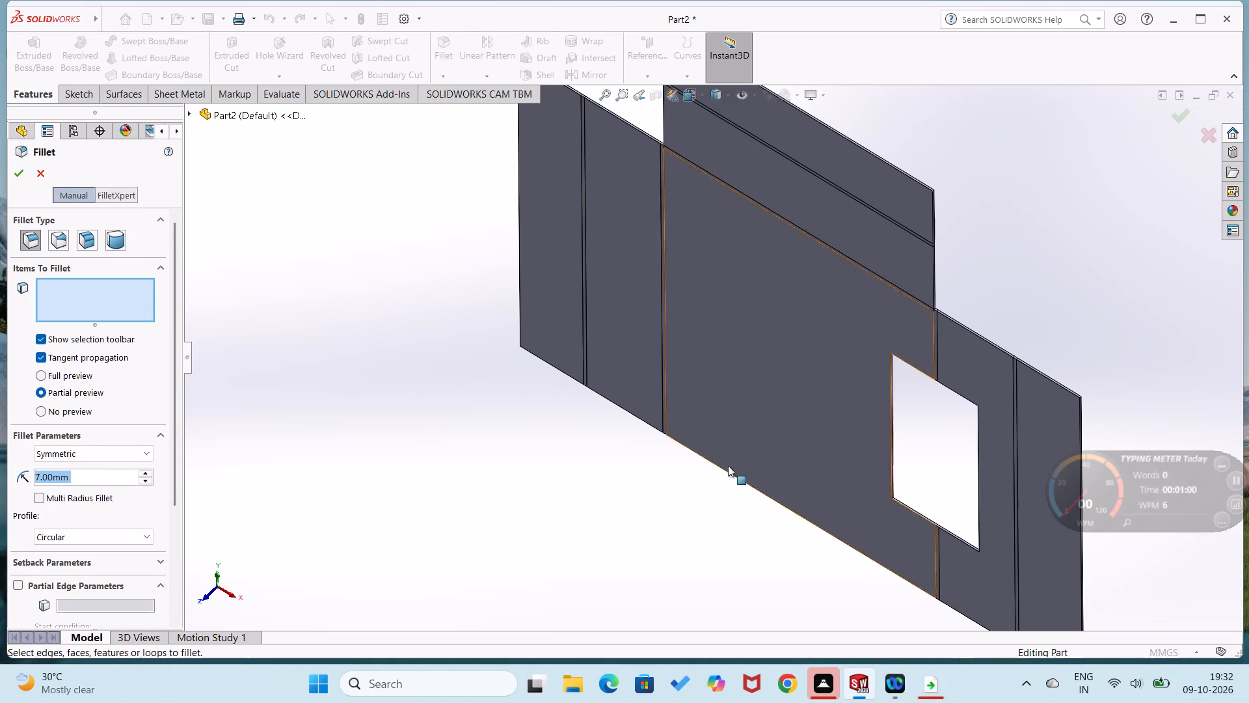
scroll(730, 469, "down", 6)
scroll(932, 503, "up", 3)
scroll(889, 445, "down", 4)
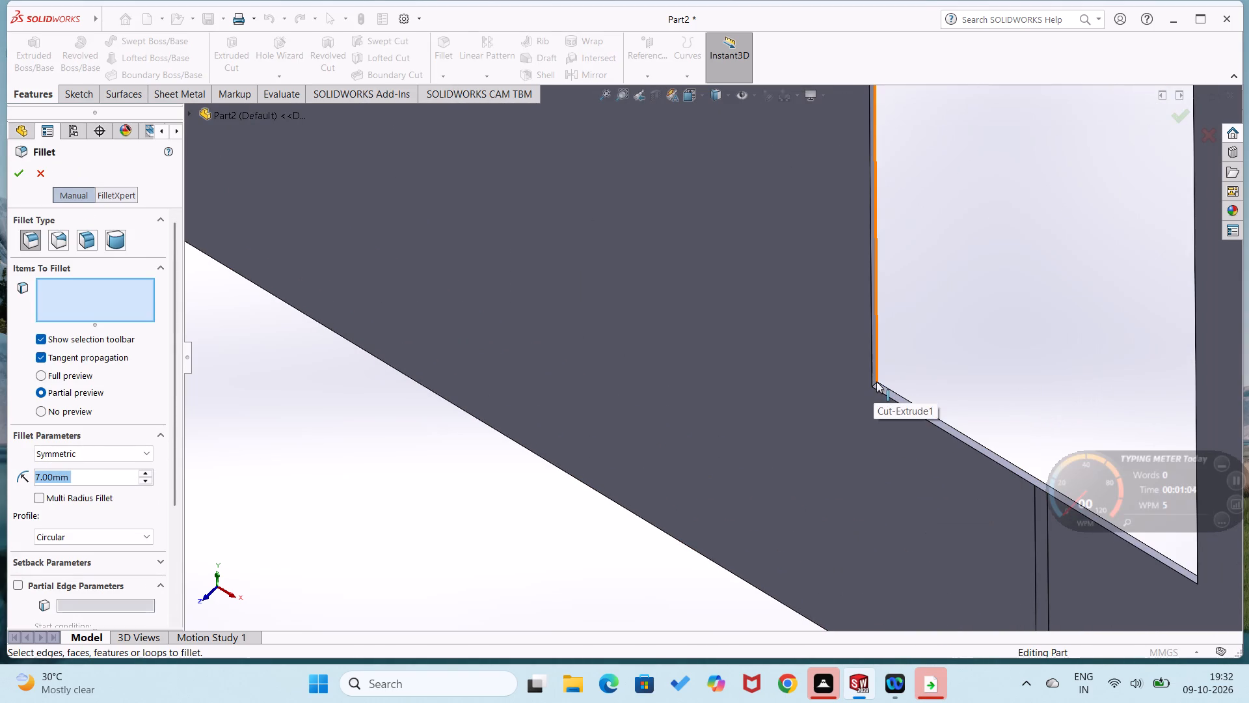
scroll(876, 381, "down", 4)
left_click(827, 381)
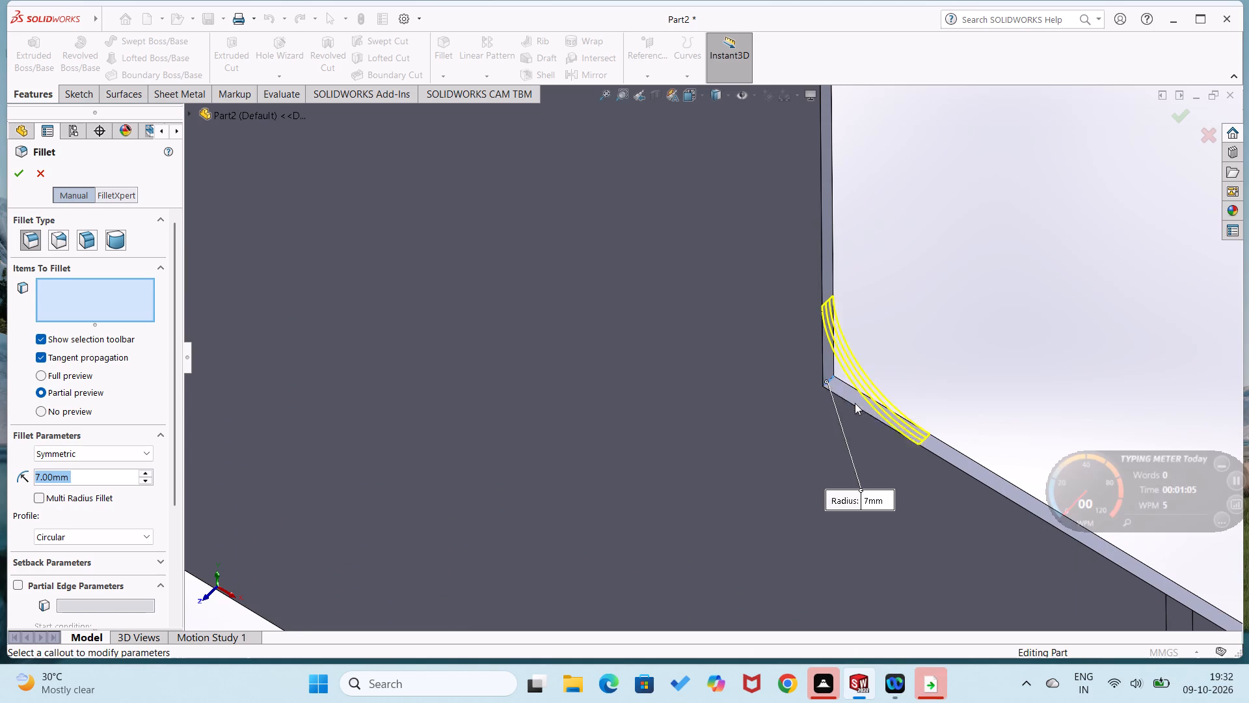
scroll(885, 422, "up", 7)
scroll(823, 216, "down", 4)
scroll(774, 228, "up", 3)
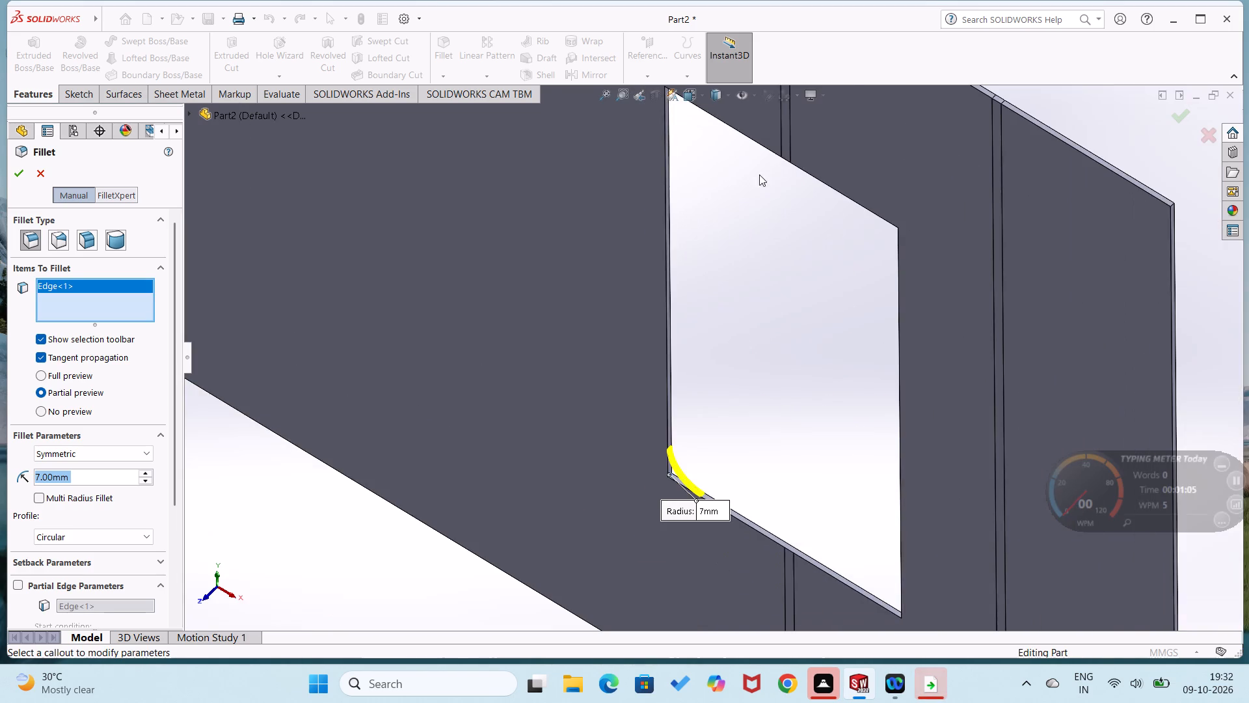
scroll(722, 139, "down", 1)
middle_click_drag(698, 225, 842, 228)
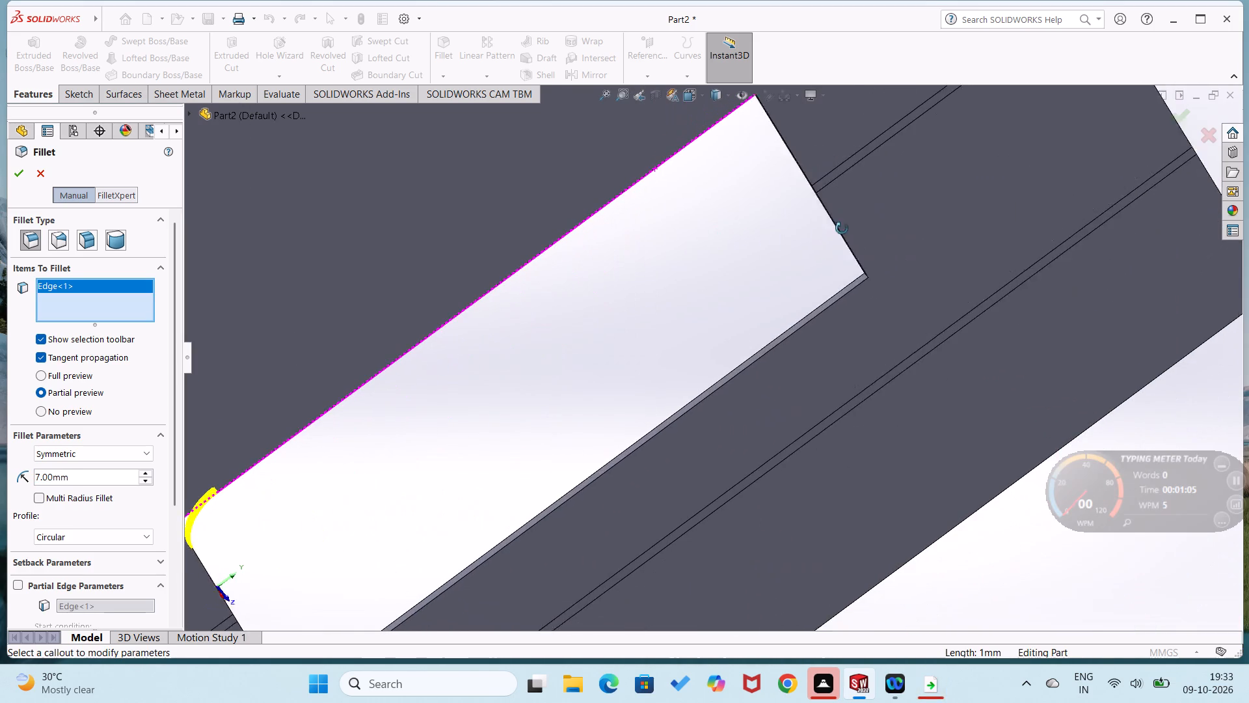
middle_click_drag(842, 228, 842, 228)
scroll(585, 426, "up", 3)
scroll(572, 434, "down", 3)
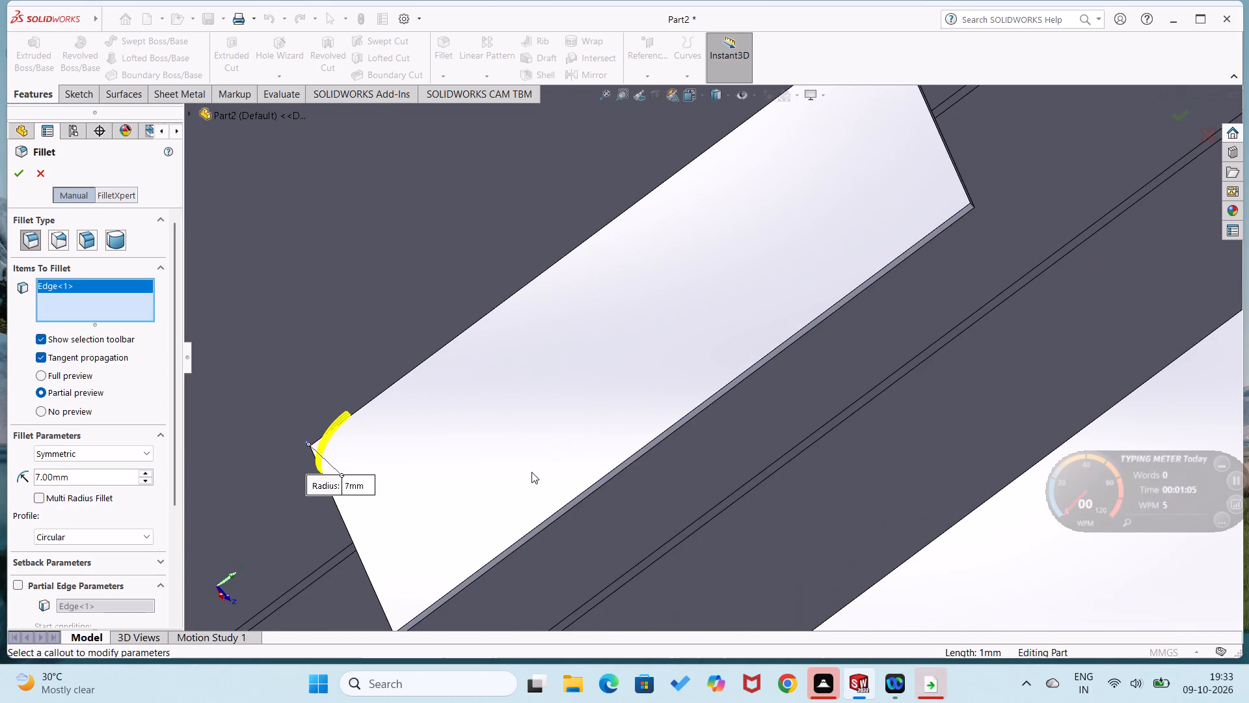
scroll(974, 206, "down", 4)
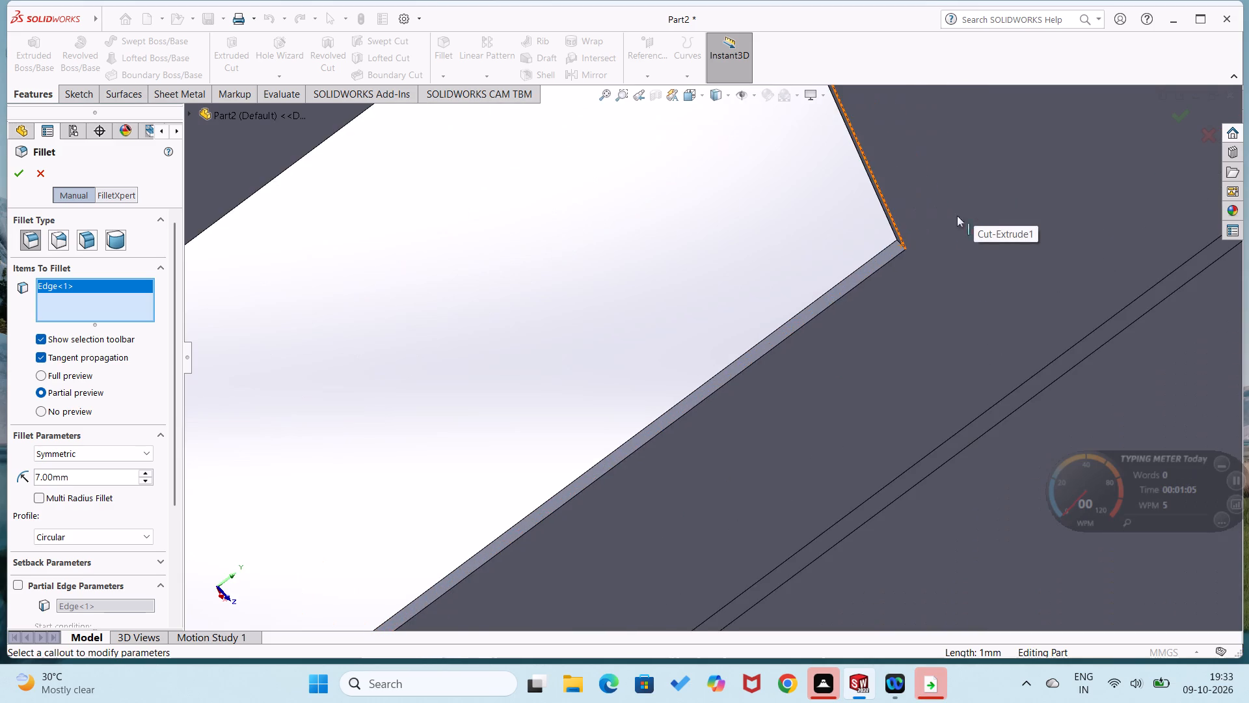
middle_click_drag(948, 221, 987, 199)
left_click(913, 243)
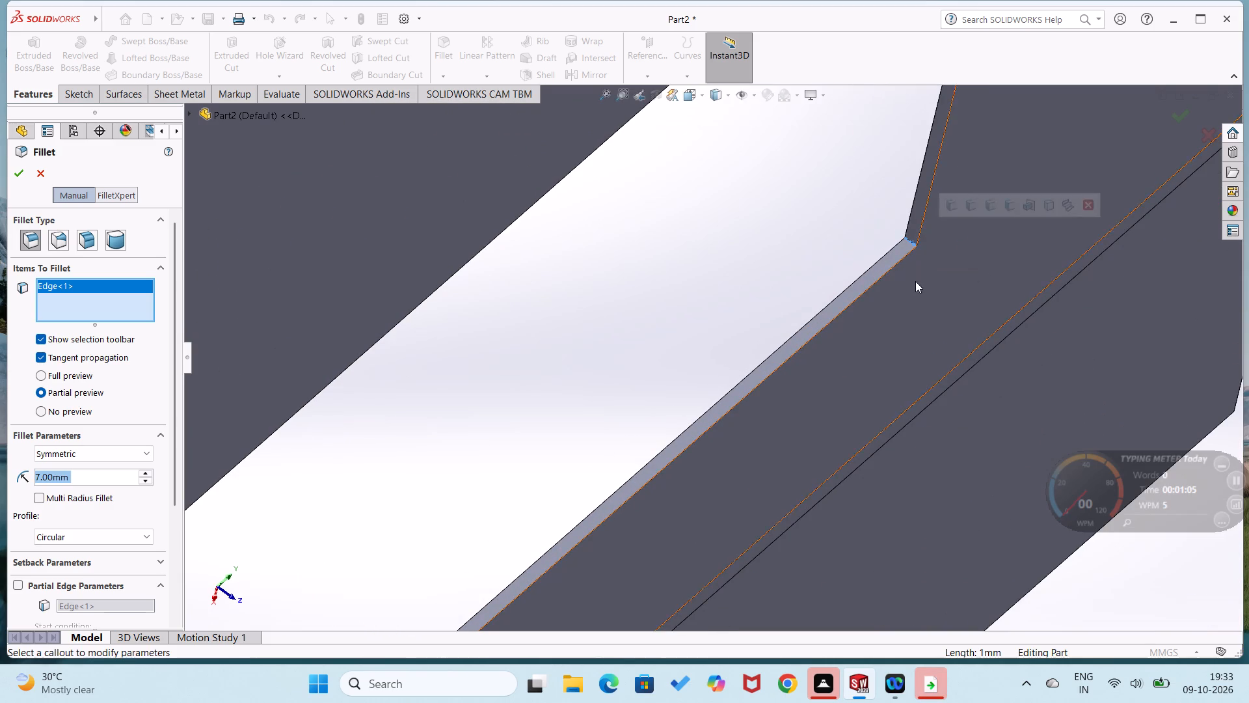
scroll(907, 287, "up", 3)
scroll(640, 430, "up", 5)
middle_click_drag(617, 447, 569, 482)
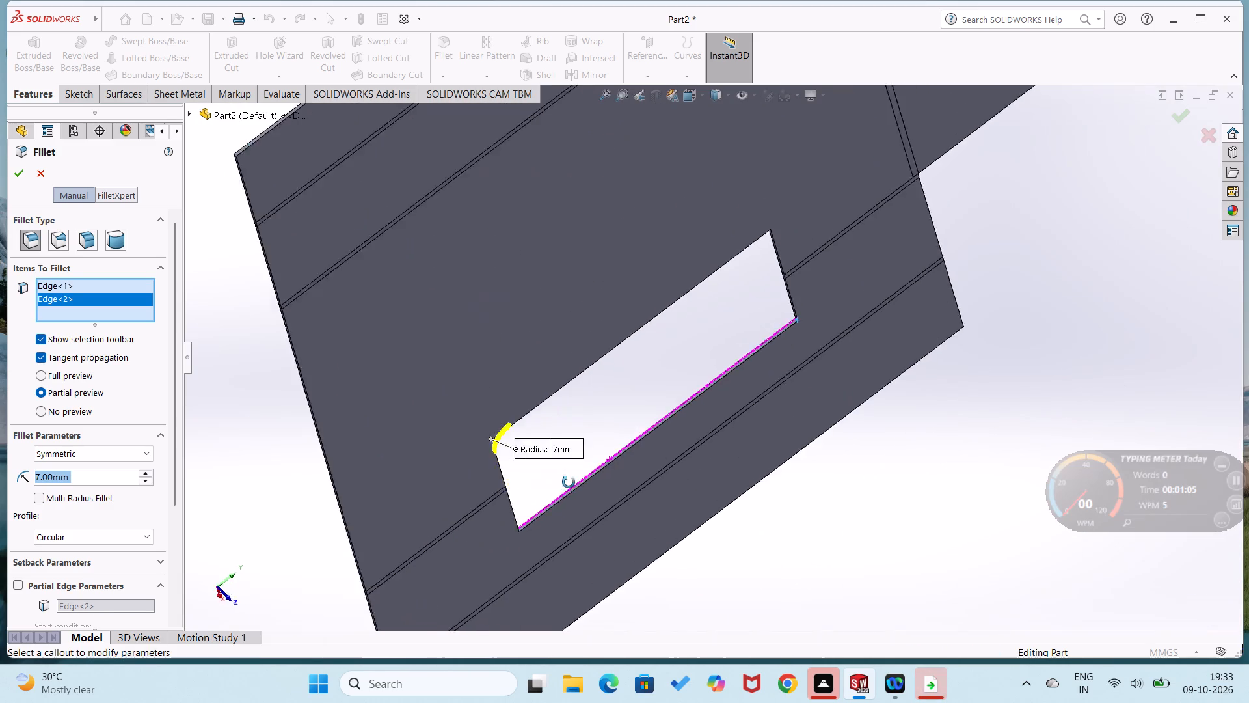
middle_click_drag(569, 482, 533, 542)
scroll(522, 514, "down", 6)
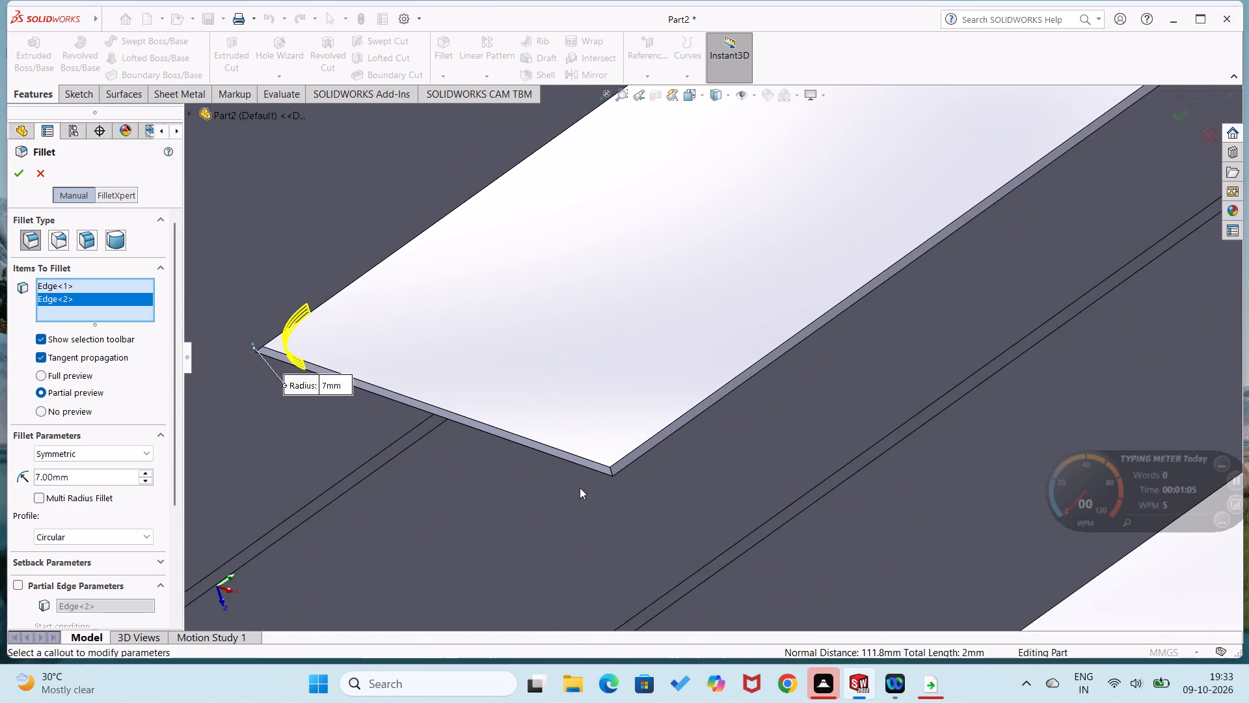
left_click(611, 473)
scroll(660, 437, "up", 4)
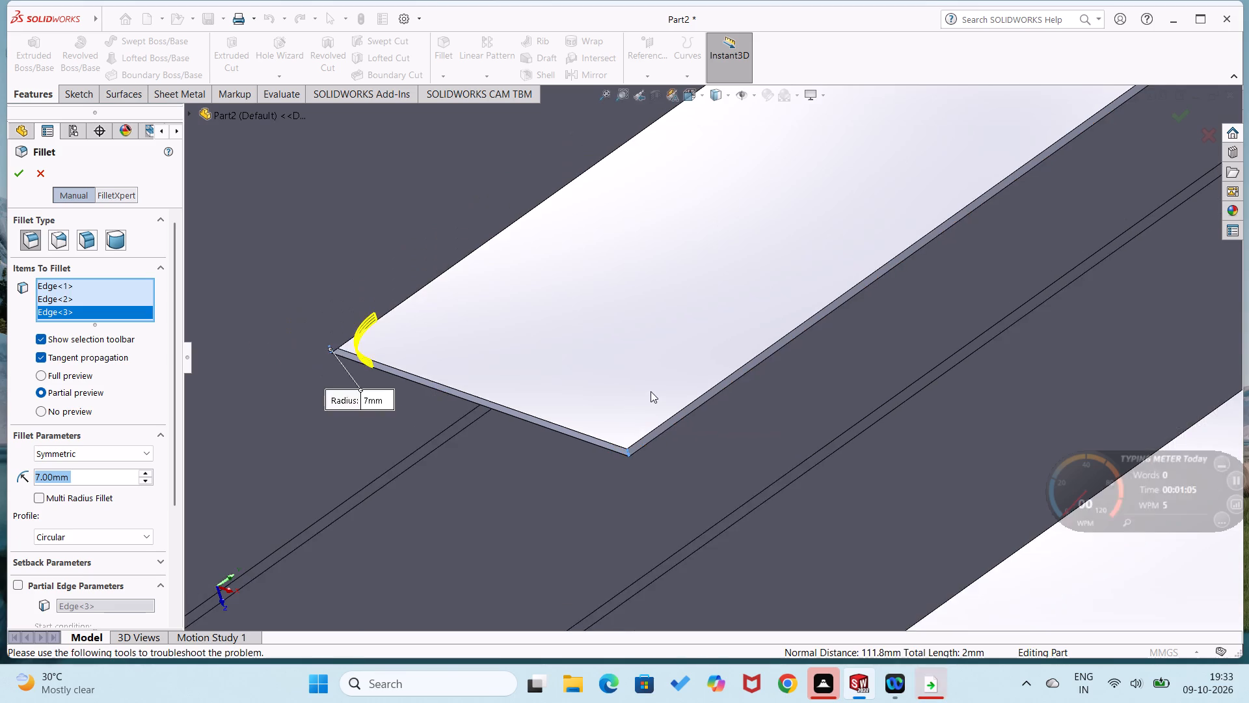
scroll(651, 391, "up", 1)
middle_click_drag(651, 391, 624, 292)
scroll(621, 286, "up", 7)
scroll(693, 256, "up", 1)
middle_click_drag(693, 256, 666, 186)
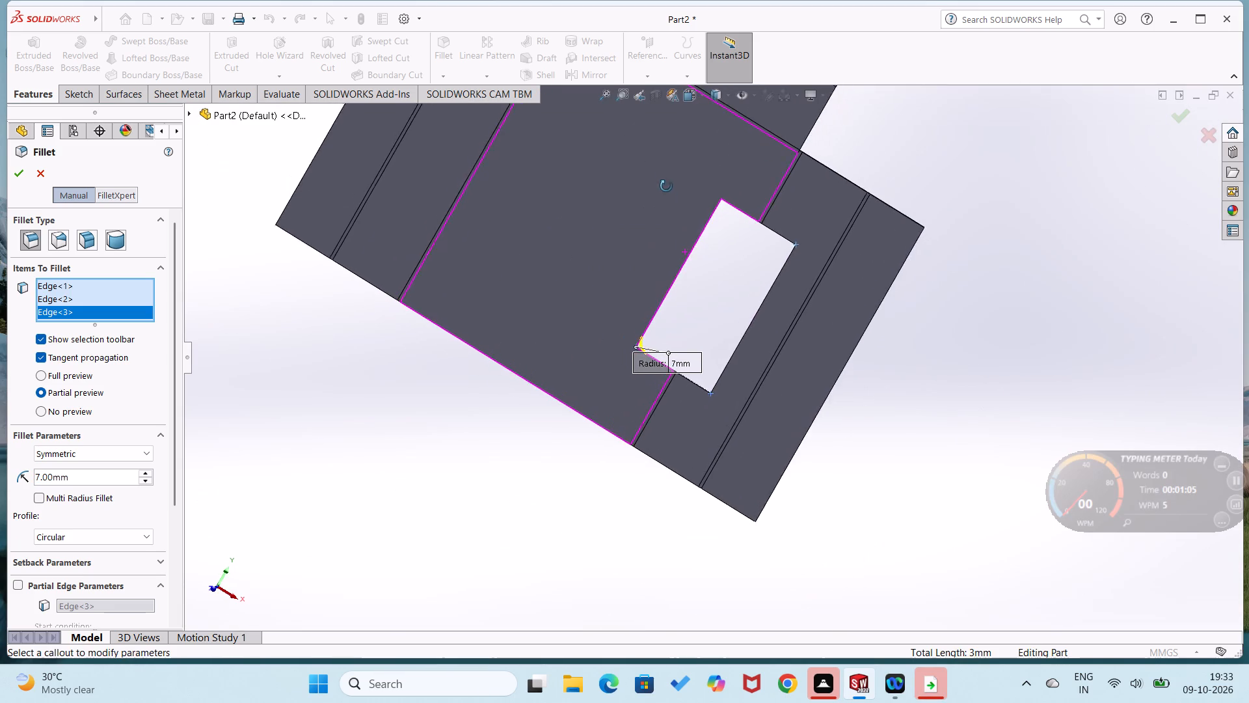
middle_click_drag(666, 186, 632, 134)
scroll(695, 252, "down", 4)
middle_click_drag(721, 294, 684, 227)
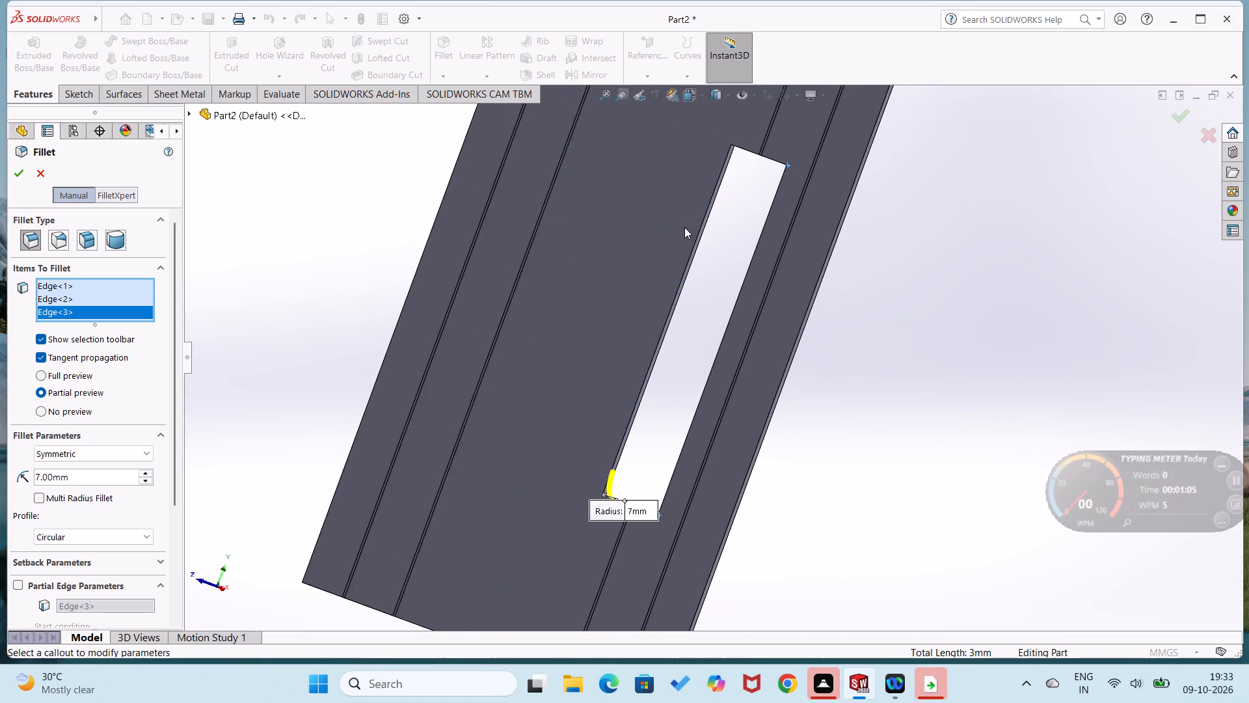
scroll(687, 227, "down", 2)
middle_click_drag(750, 264, 728, 206)
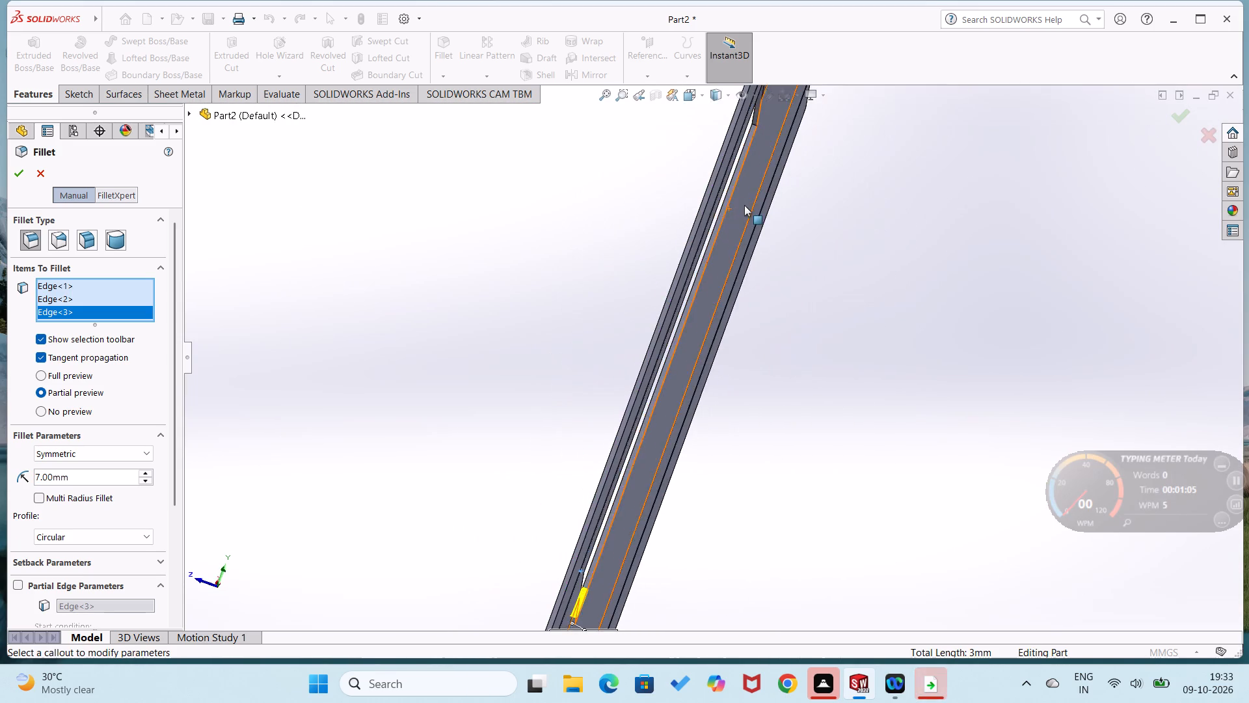
scroll(752, 197, "down", 5)
scroll(723, 187, "up", 3)
scroll(732, 170, "down", 4)
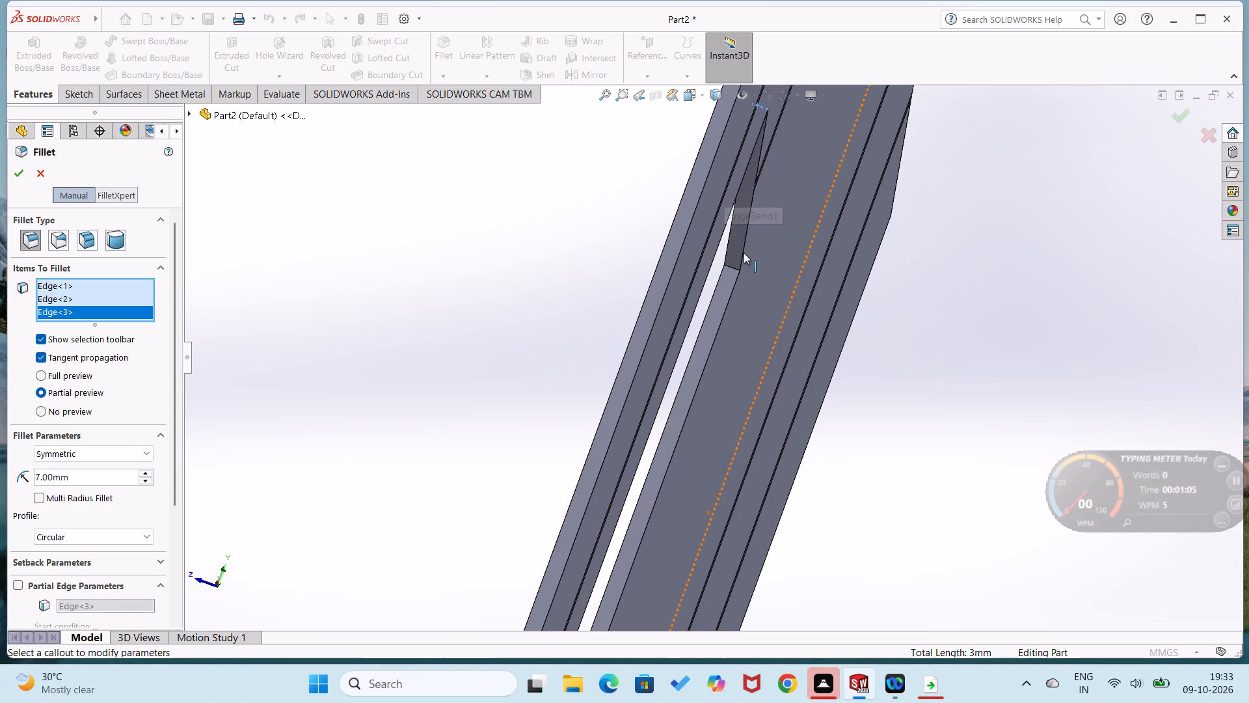
left_click(736, 270)
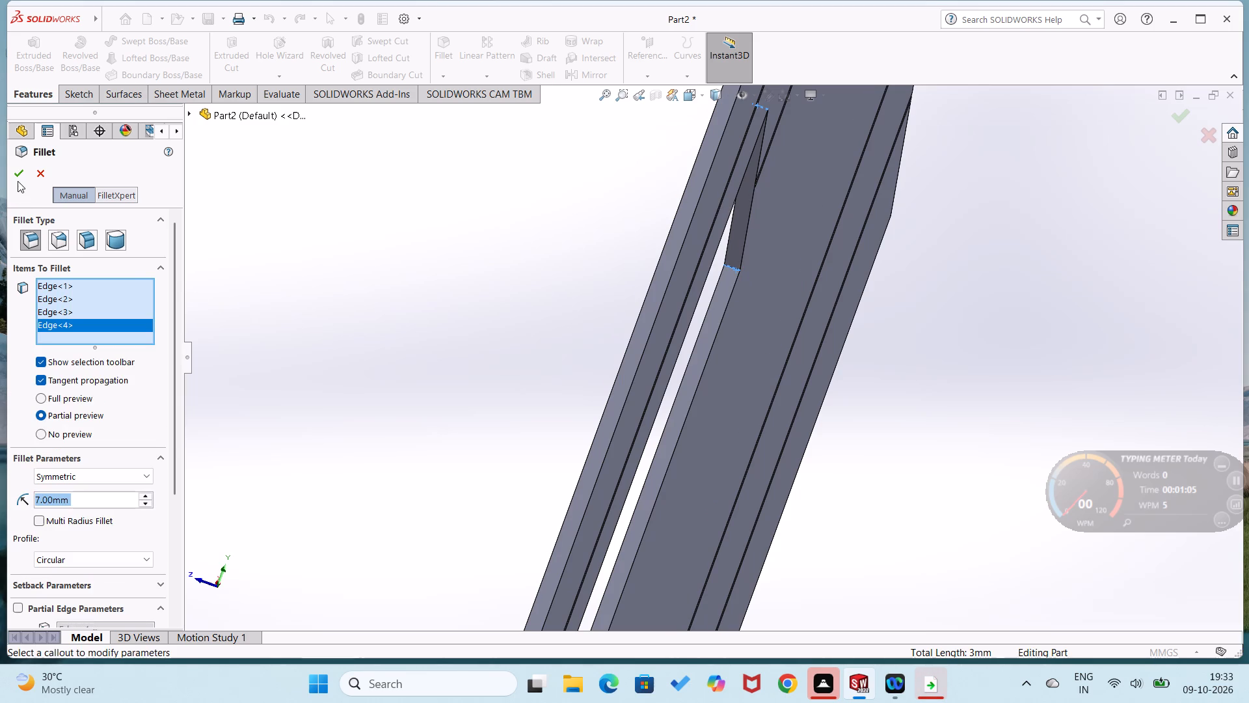
left_click(18, 176)
Sketch on the left outer flange face a closed right triangle above its top edge, reaching the outer bend line, apex about 241 mm above the bottom corner.
scroll(338, 303, "up", 3)
middle_click_drag(456, 361, 507, 419)
scroll(456, 361, "up", 1)
scroll(524, 411, "up", 9)
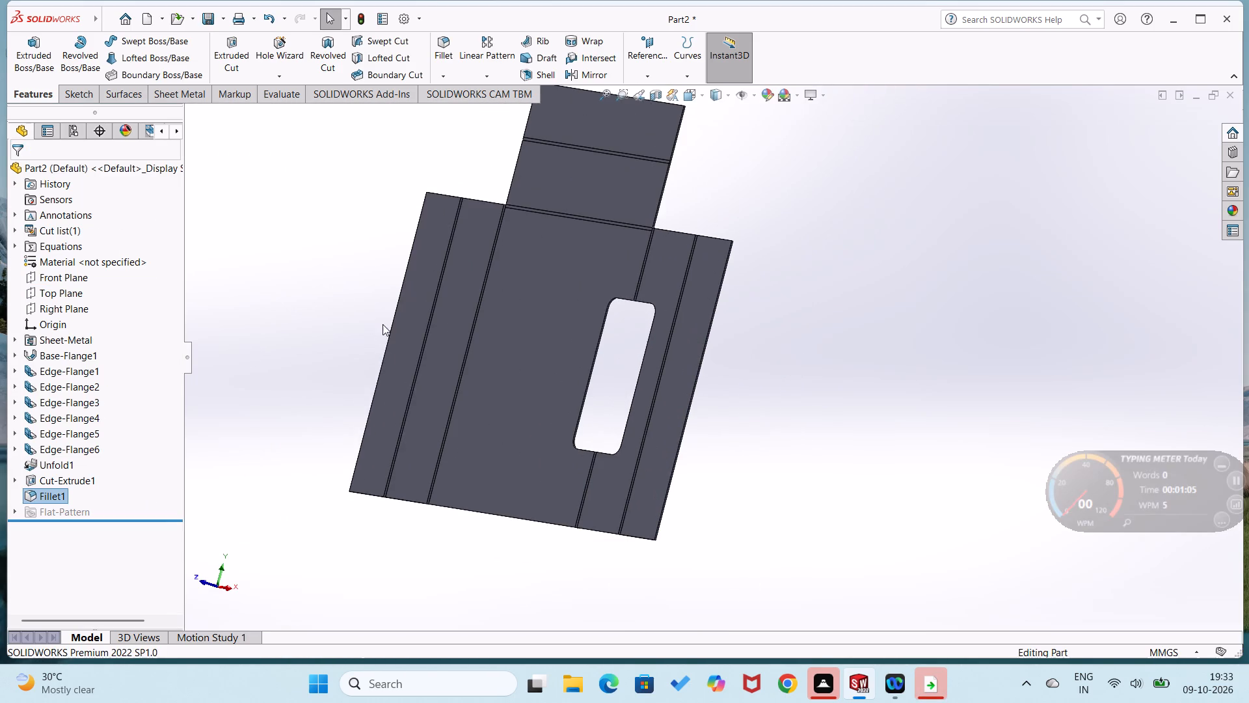
right_click(396, 335)
left_click(427, 314)
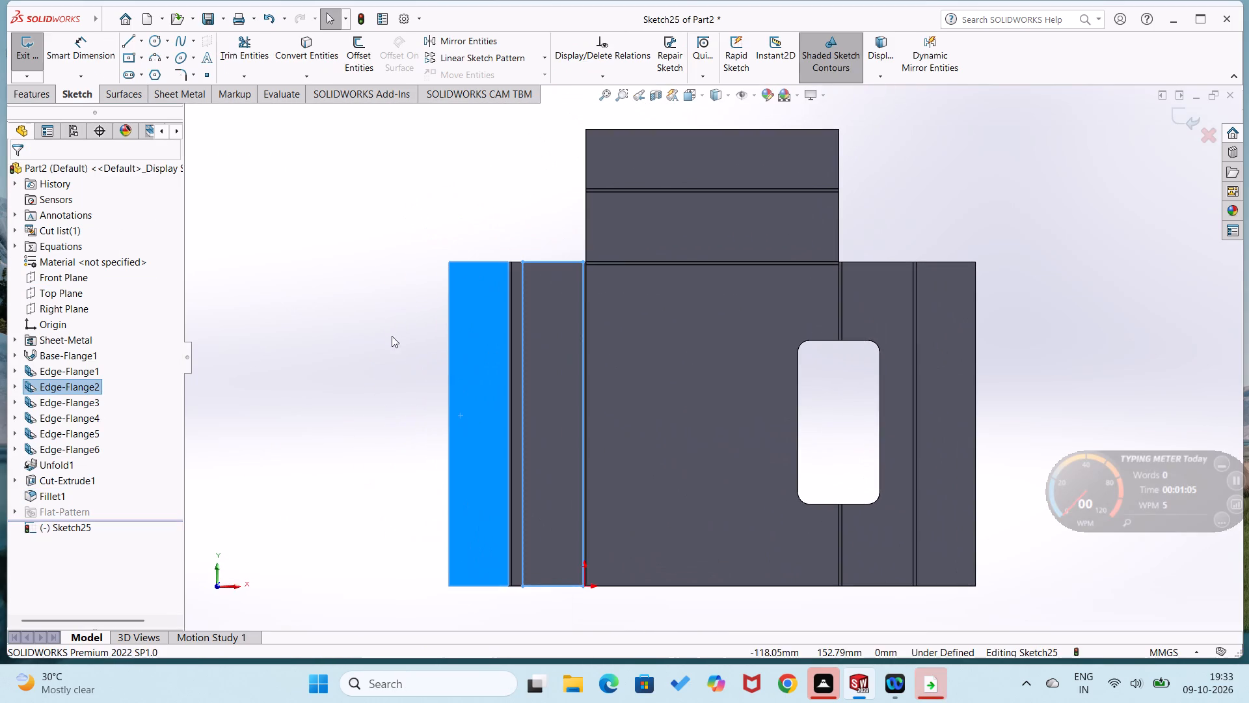
left_click(392, 336)
right_click_drag(404, 329, 341, 368)
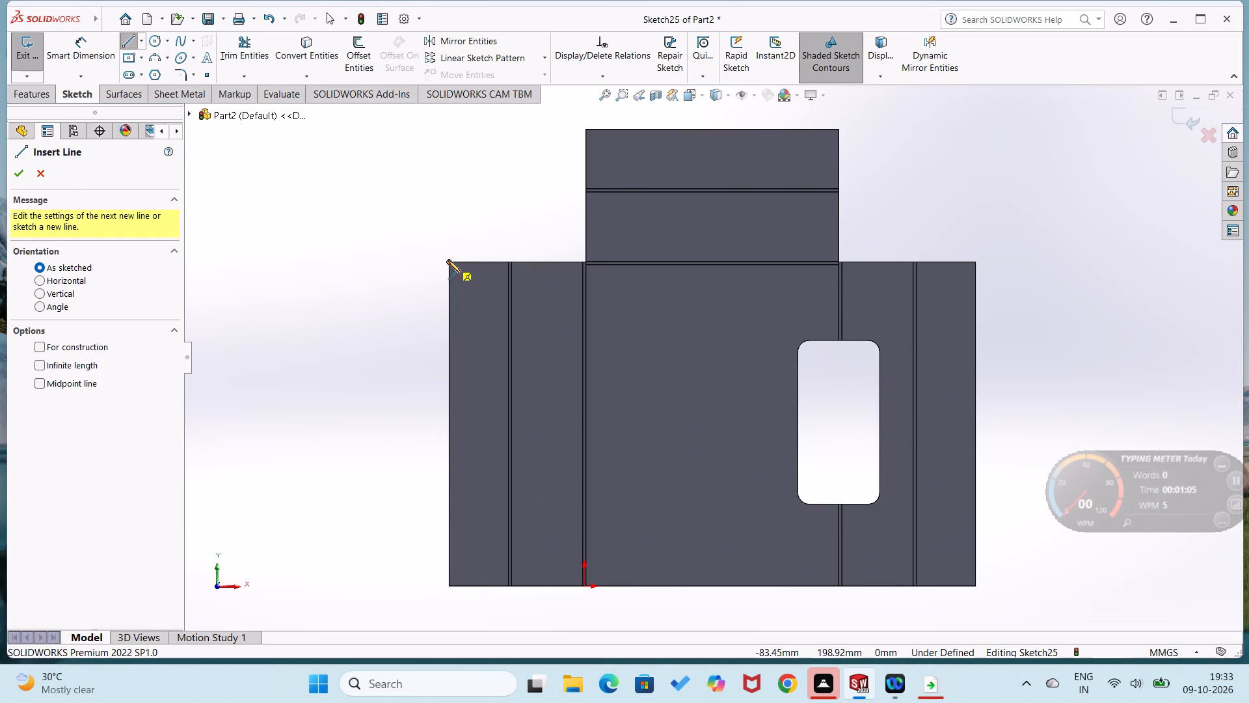
left_click(448, 260)
left_click(448, 192)
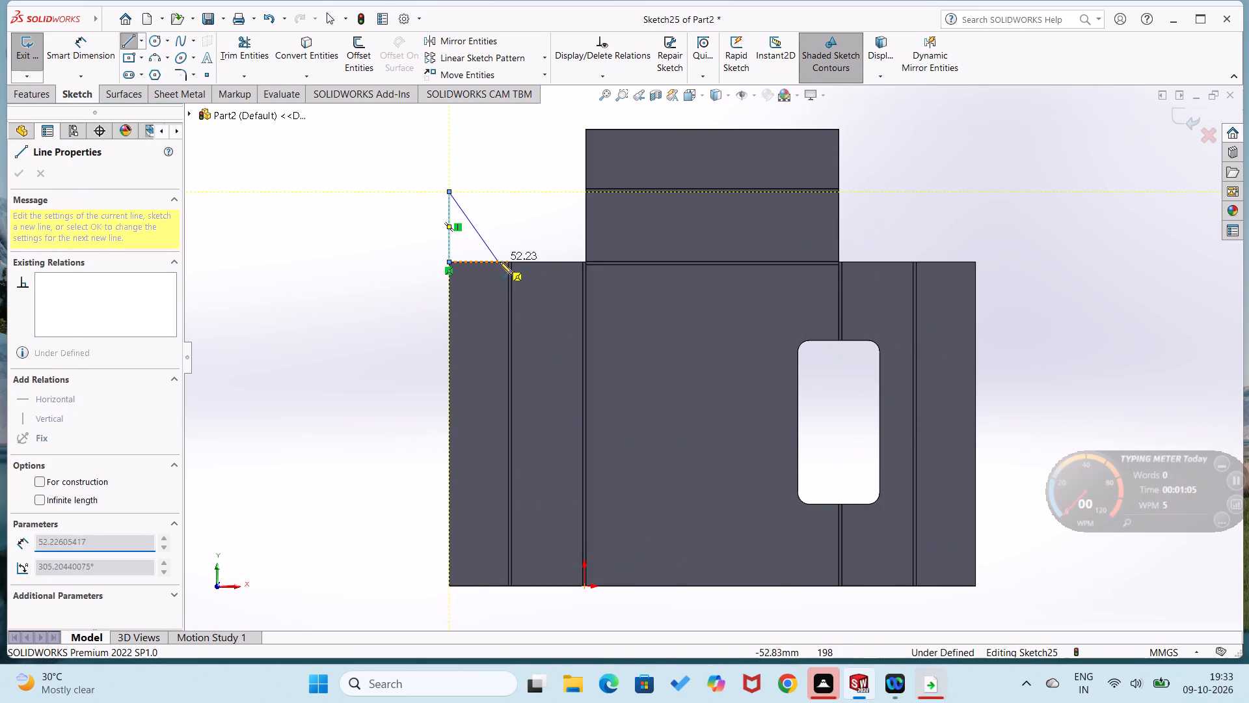
left_click(508, 264)
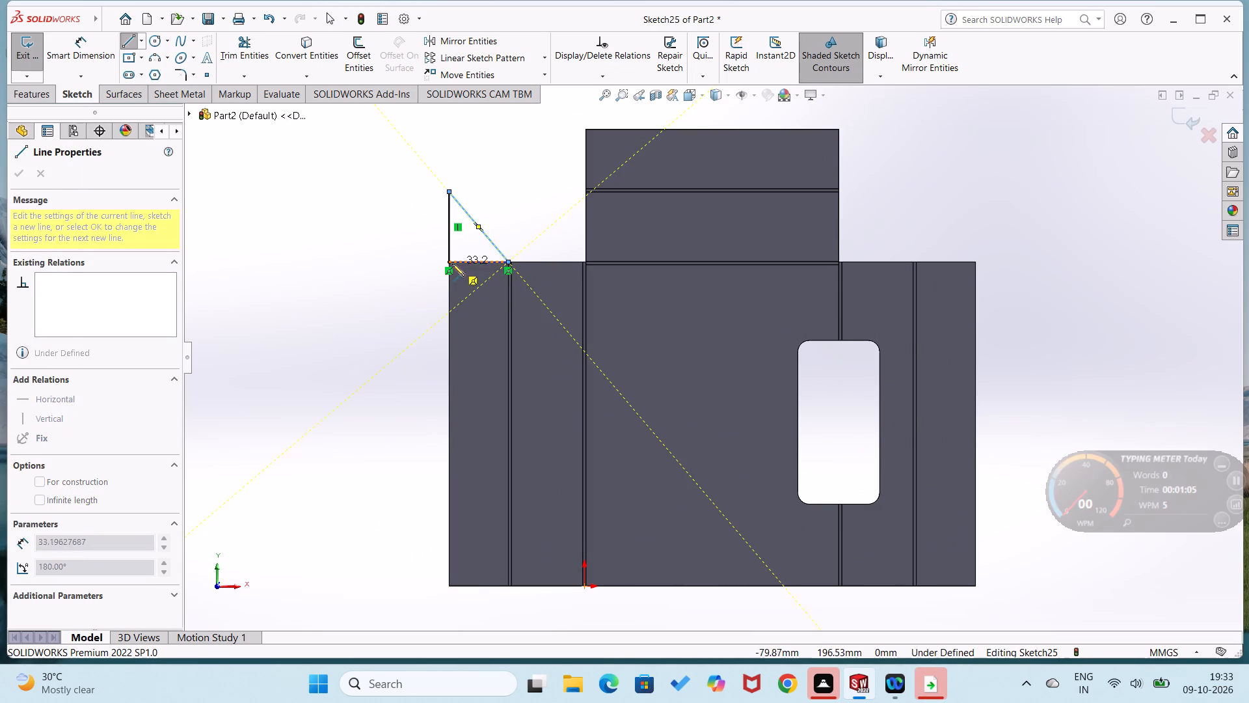
left_click(450, 263)
Dimension the left triangle's apex 237 mm vertically above the flange's lower outer corner.
right_click_drag(376, 336, 397, 214)
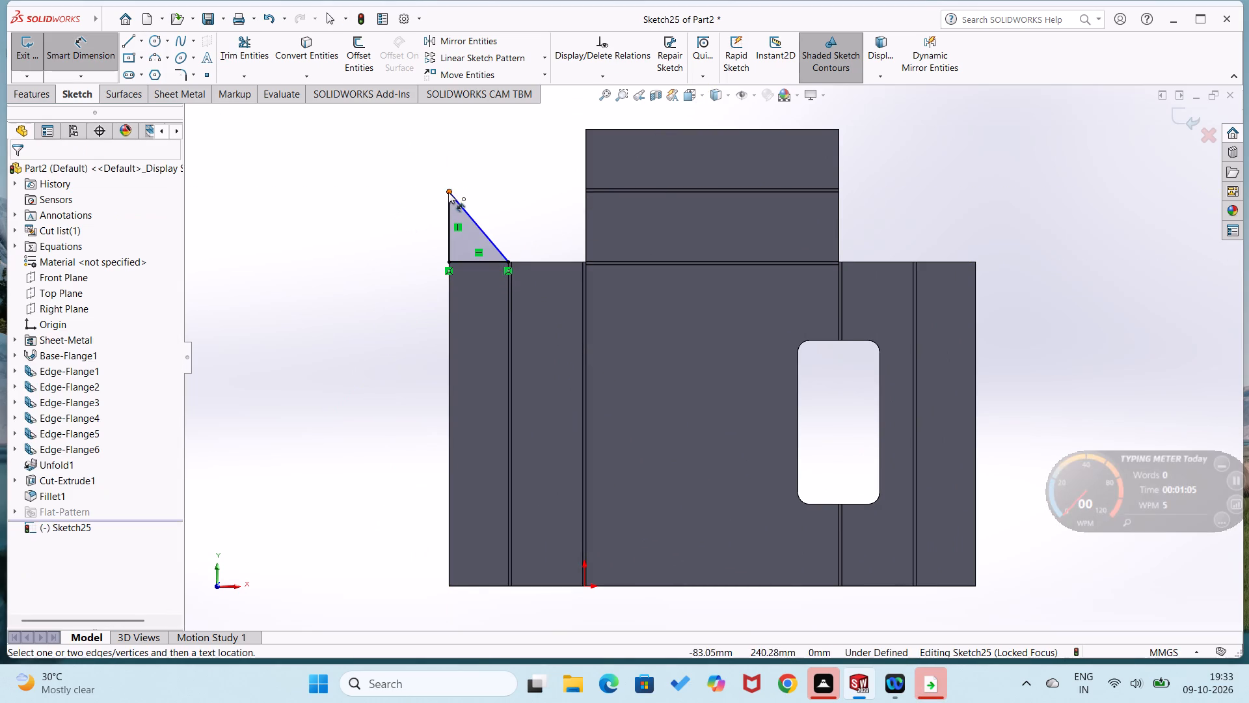
left_click(448, 192)
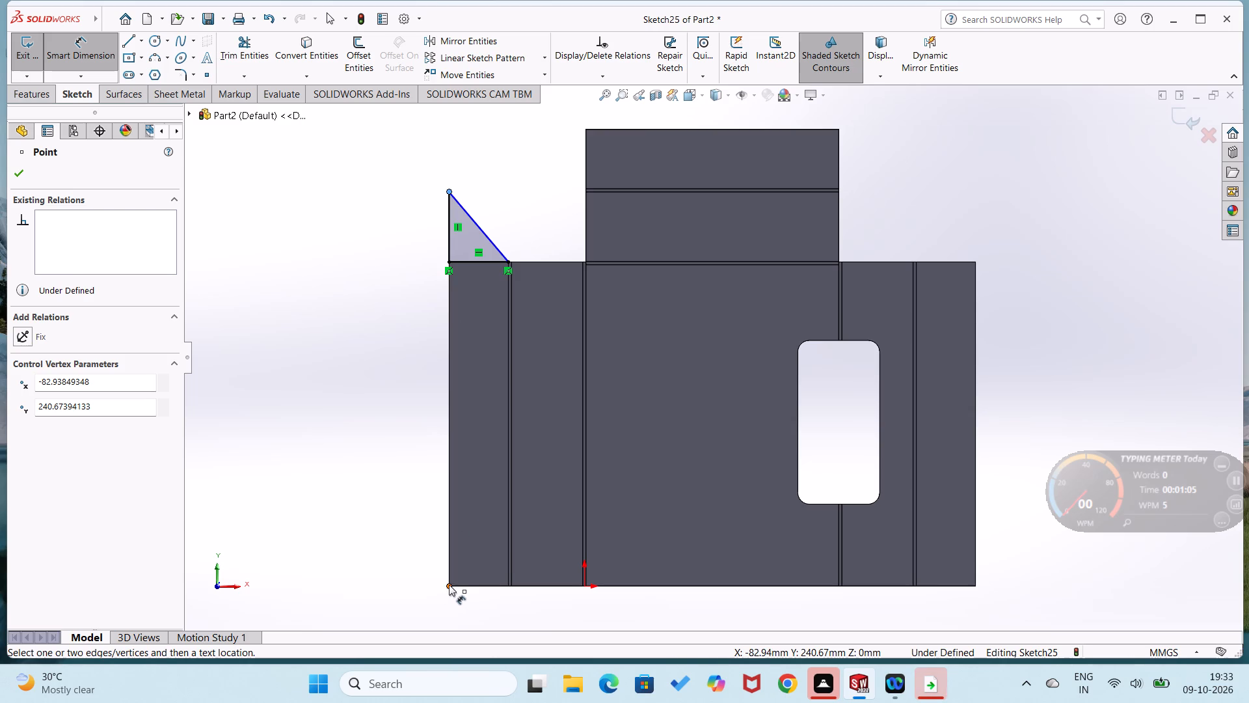
left_click(449, 585)
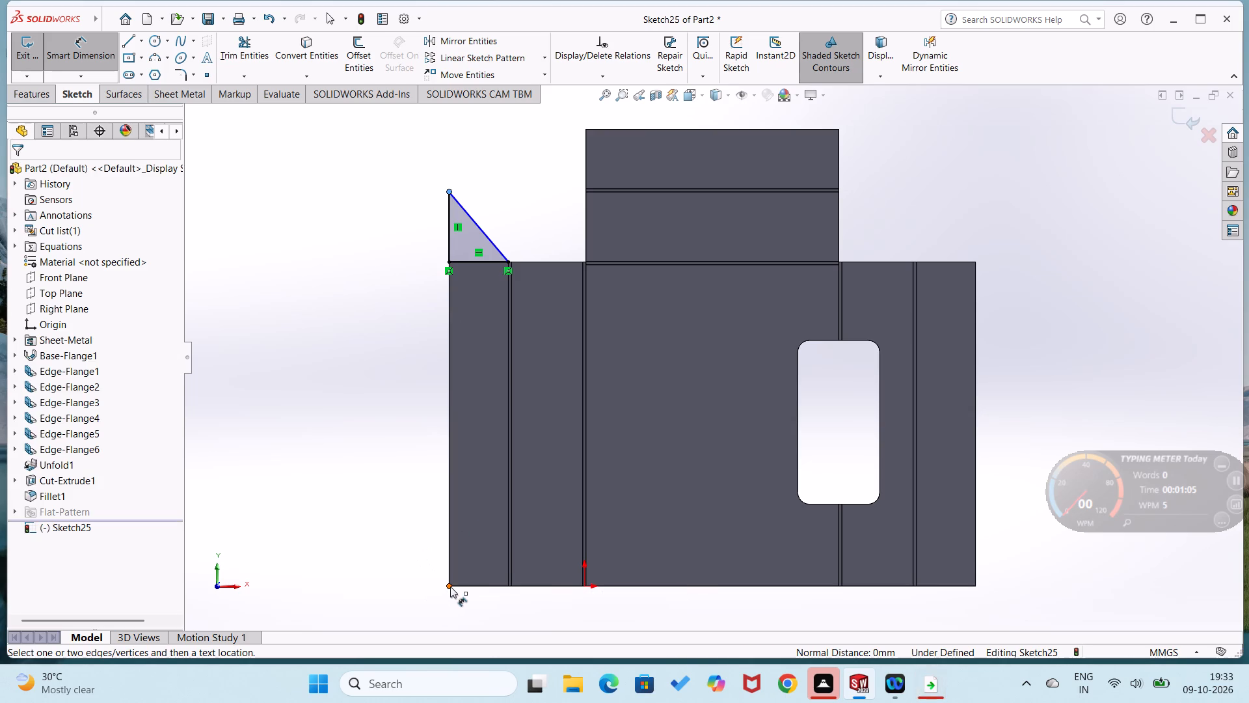
left_click(449, 586)
left_click(418, 531)
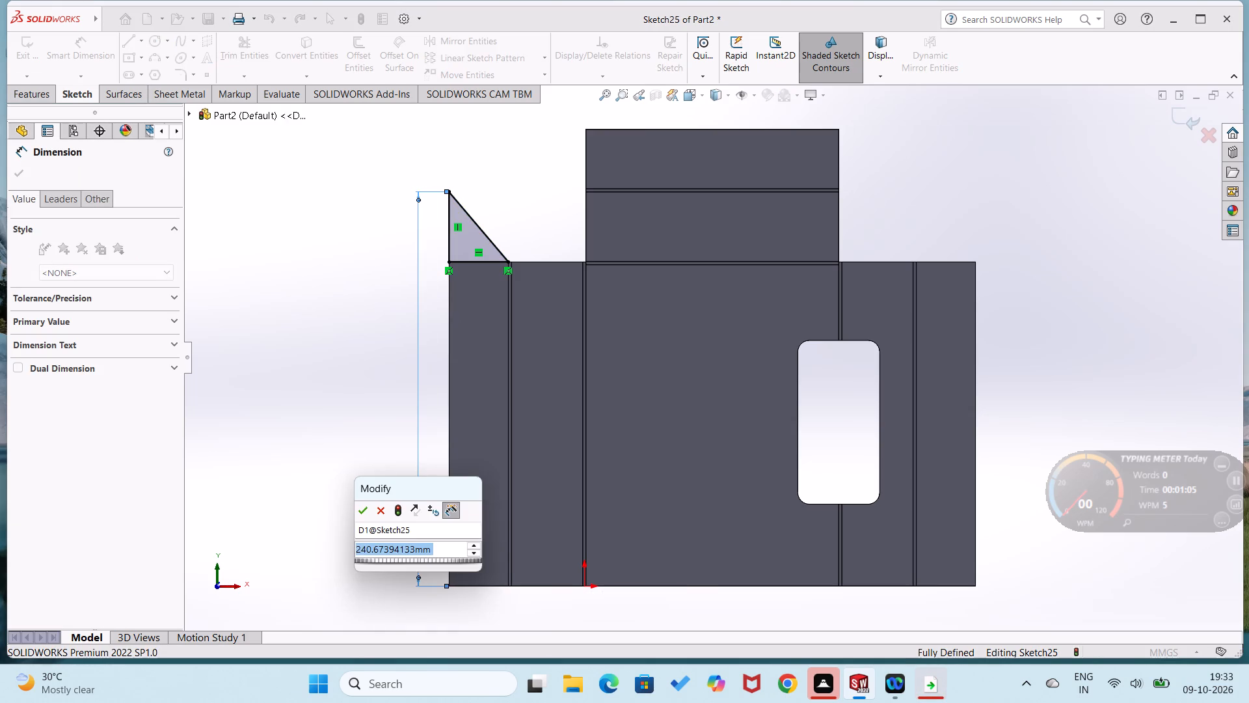
key("3")
key("BackSpace")
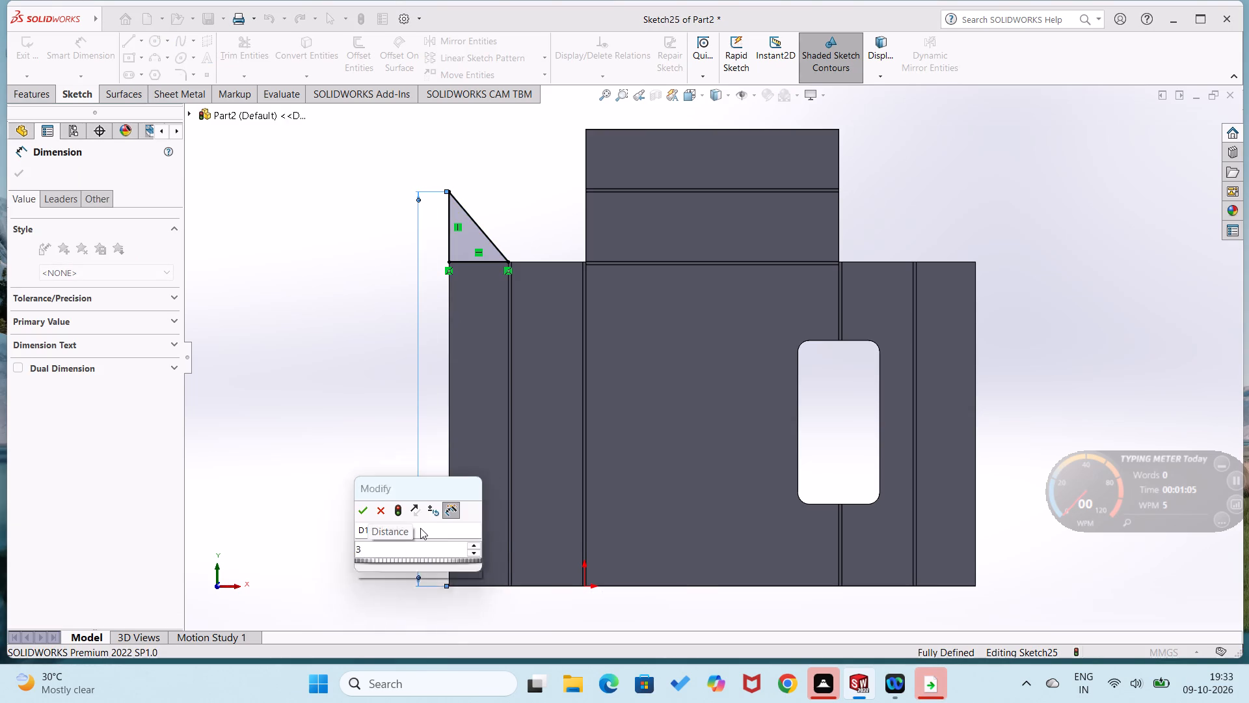
type("237")
key("Return")
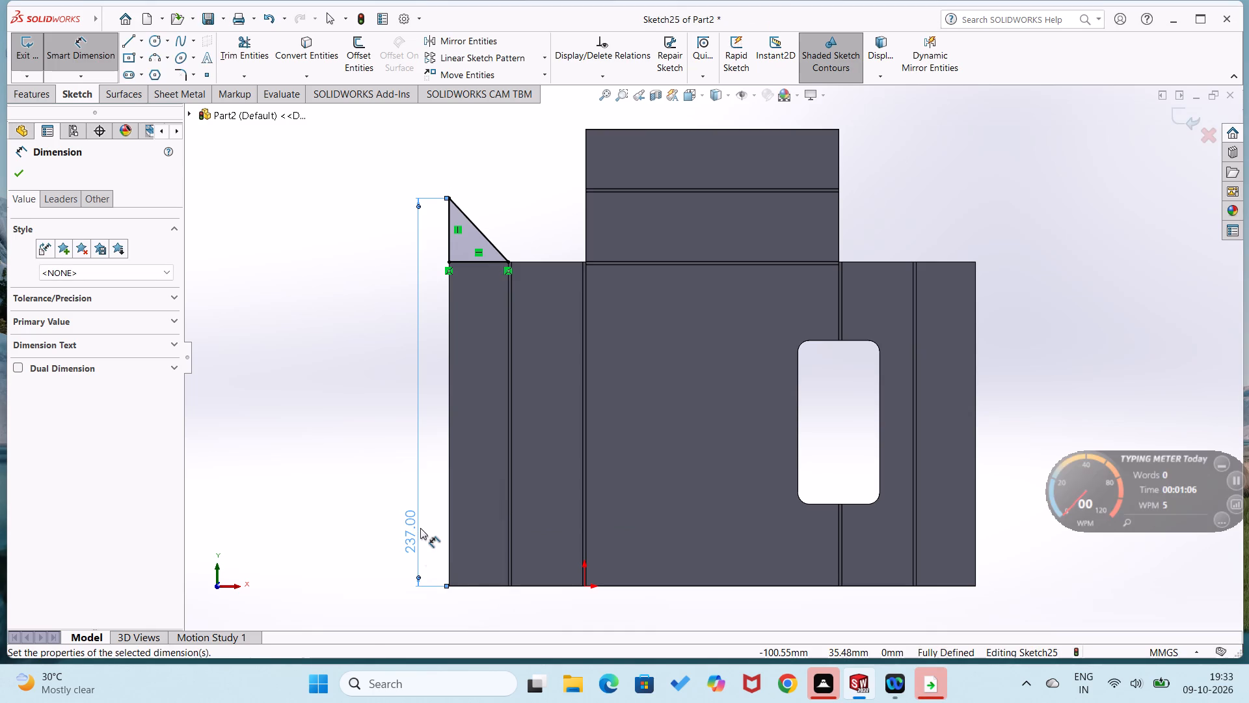
left_click(388, 477)
Sketch a matching closed right triangle above the right outer flange, its apex level with the left one and its base ending at the bend line.
right_click_drag(426, 444, 278, 461)
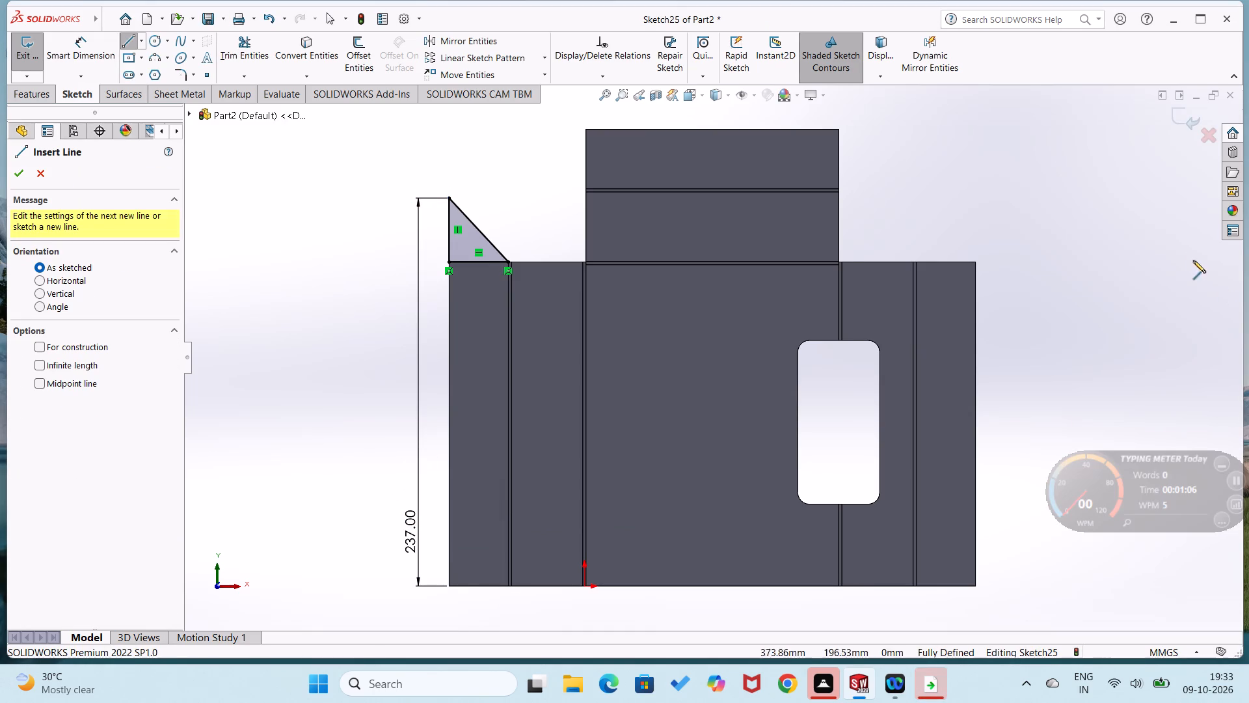
left_click(975, 262)
left_click(977, 200)
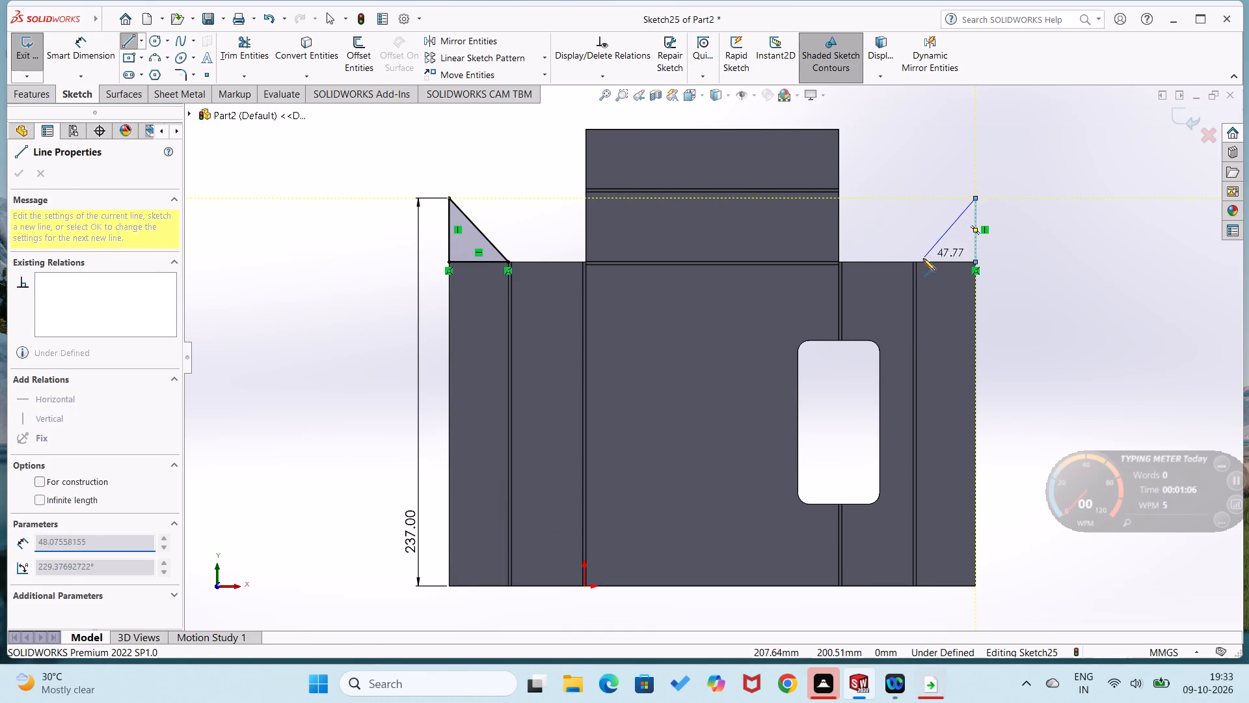
left_click(918, 263)
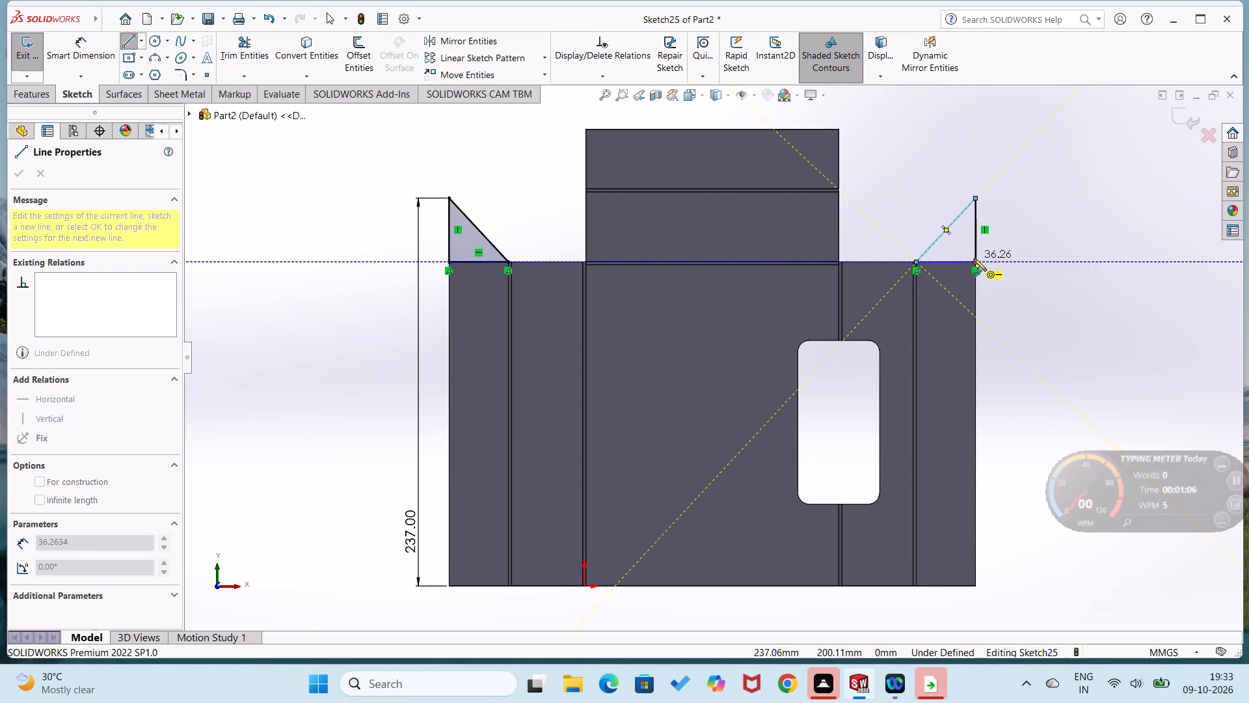
left_click(976, 262)
Dimension the right outer triangle's apex 237 mm vertically above the flange's lower outer corner.
right_click_drag(1041, 361, 1067, 240)
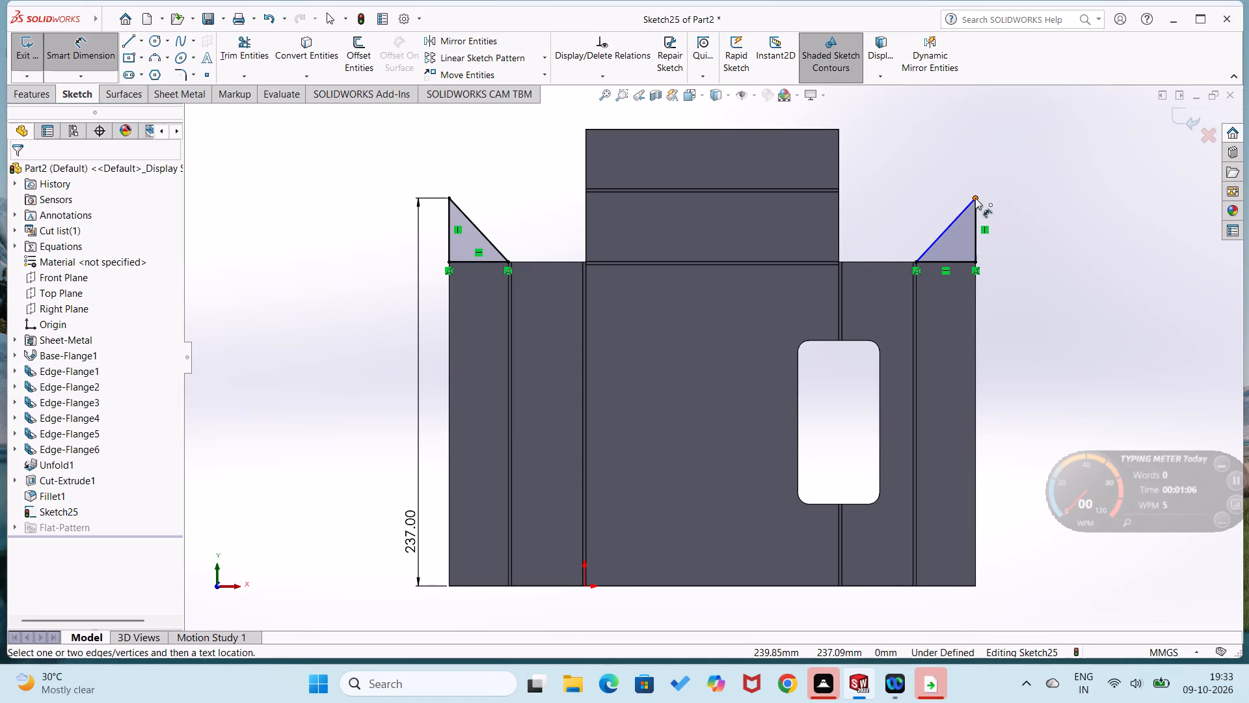
left_click(975, 198)
left_click(974, 587)
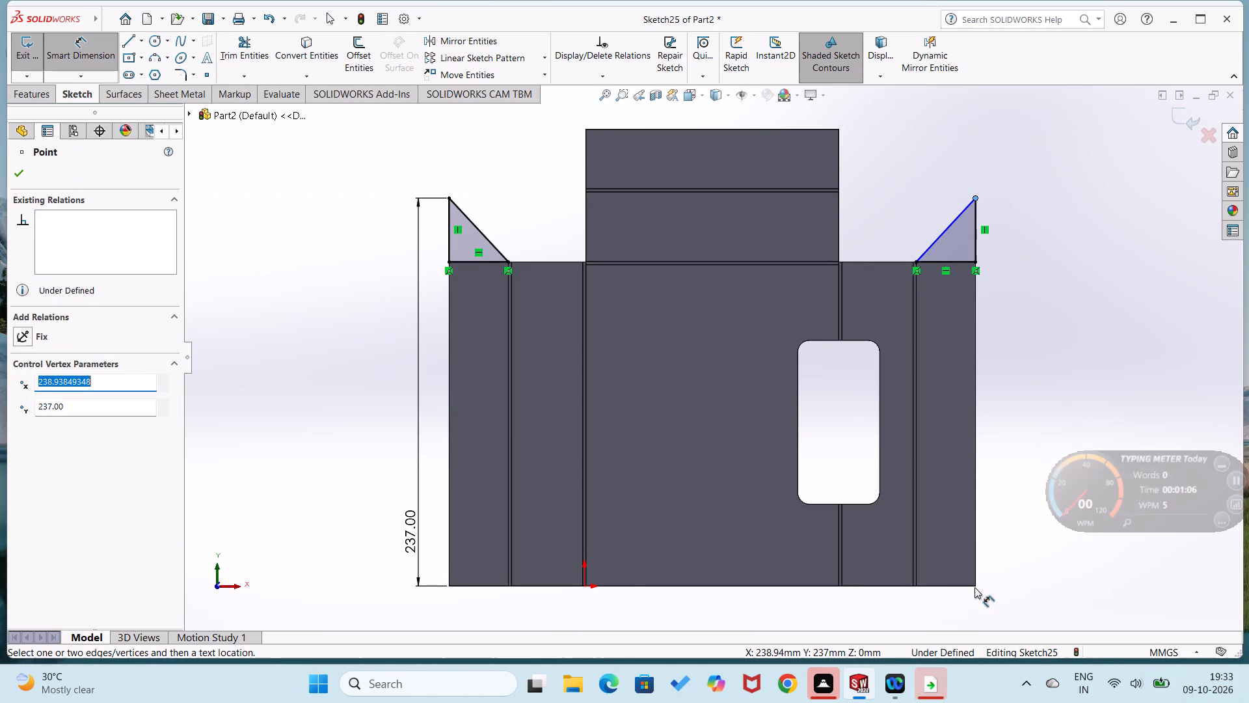
left_click(978, 586)
left_click(1022, 487)
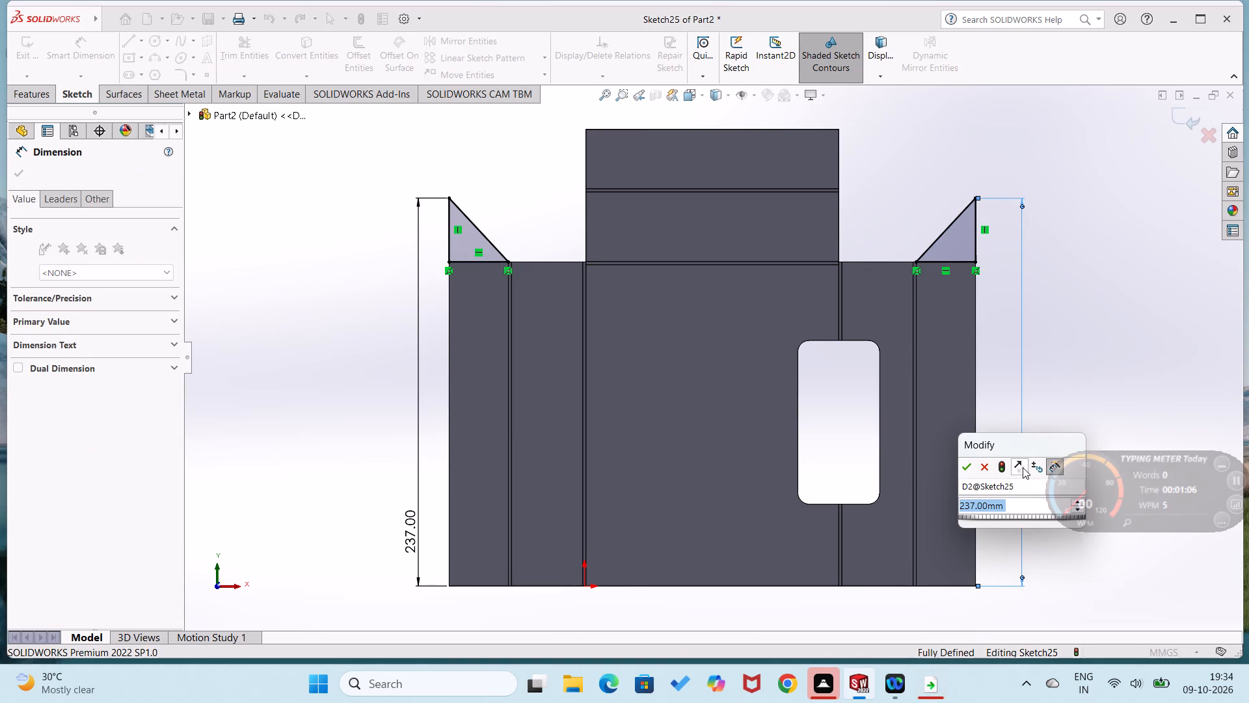
left_click(962, 465)
Sketch a closed right triangle beside the top flange's right edge, extending its upper edge about 47 mm outward and ending at the bend line.
right_click_drag(1041, 185, 971, 198)
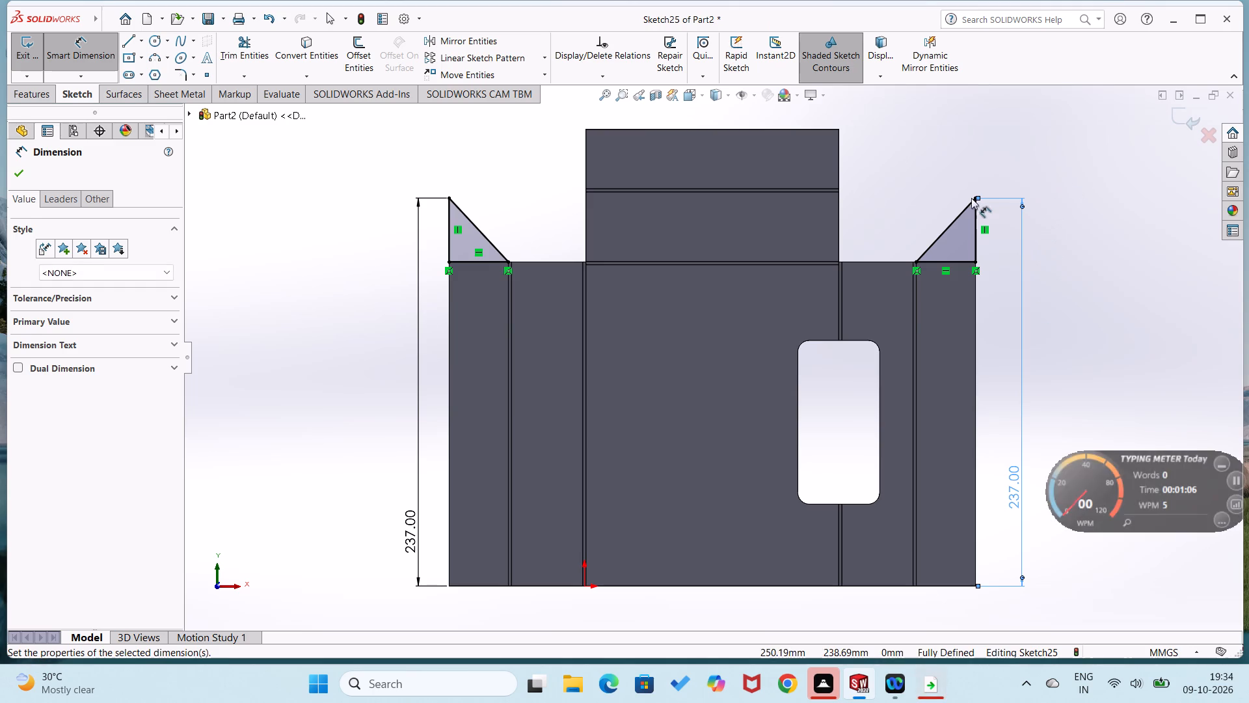
right_click_drag(971, 198, 971, 198)
right_click_drag(926, 174, 924, 63)
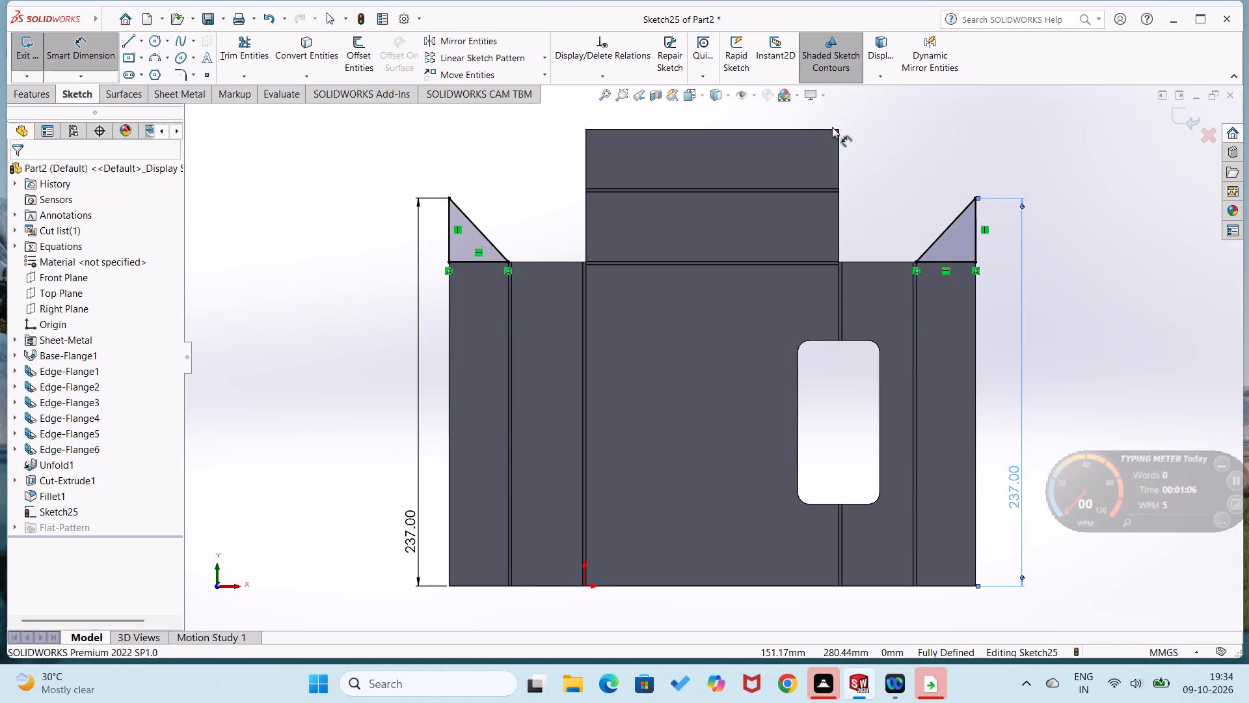
left_click(831, 128)
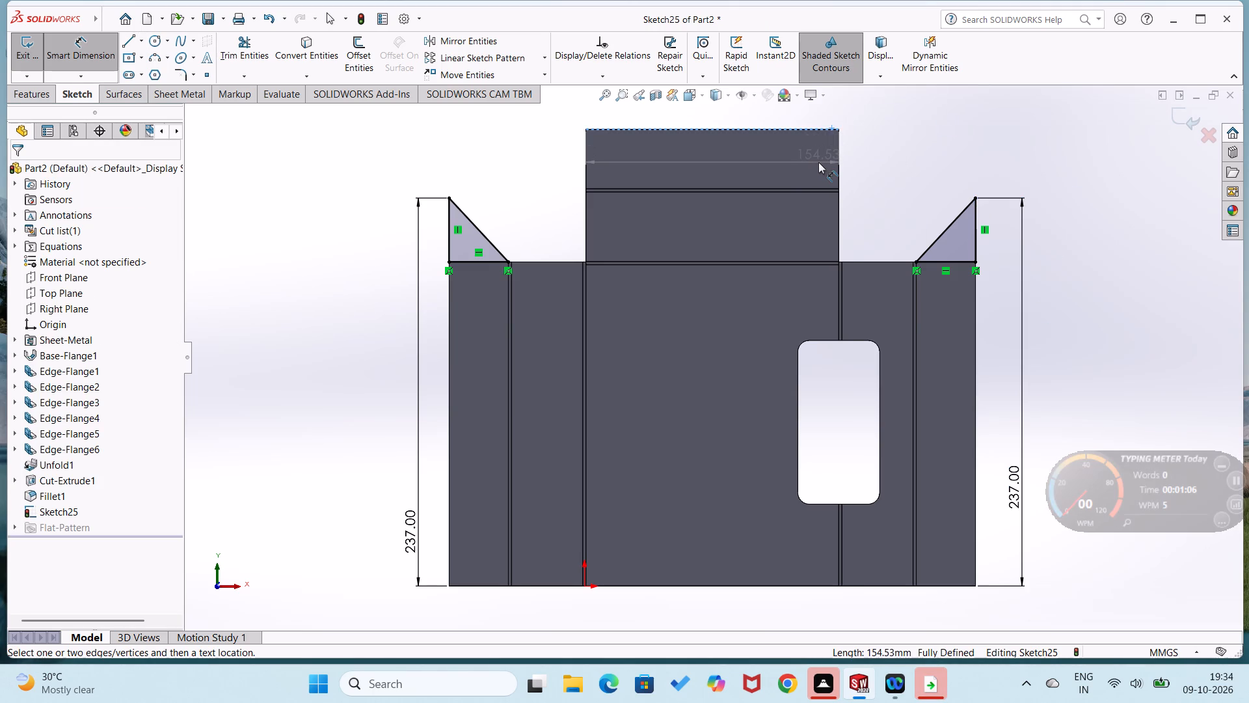
right_click_drag(808, 159, 826, 110)
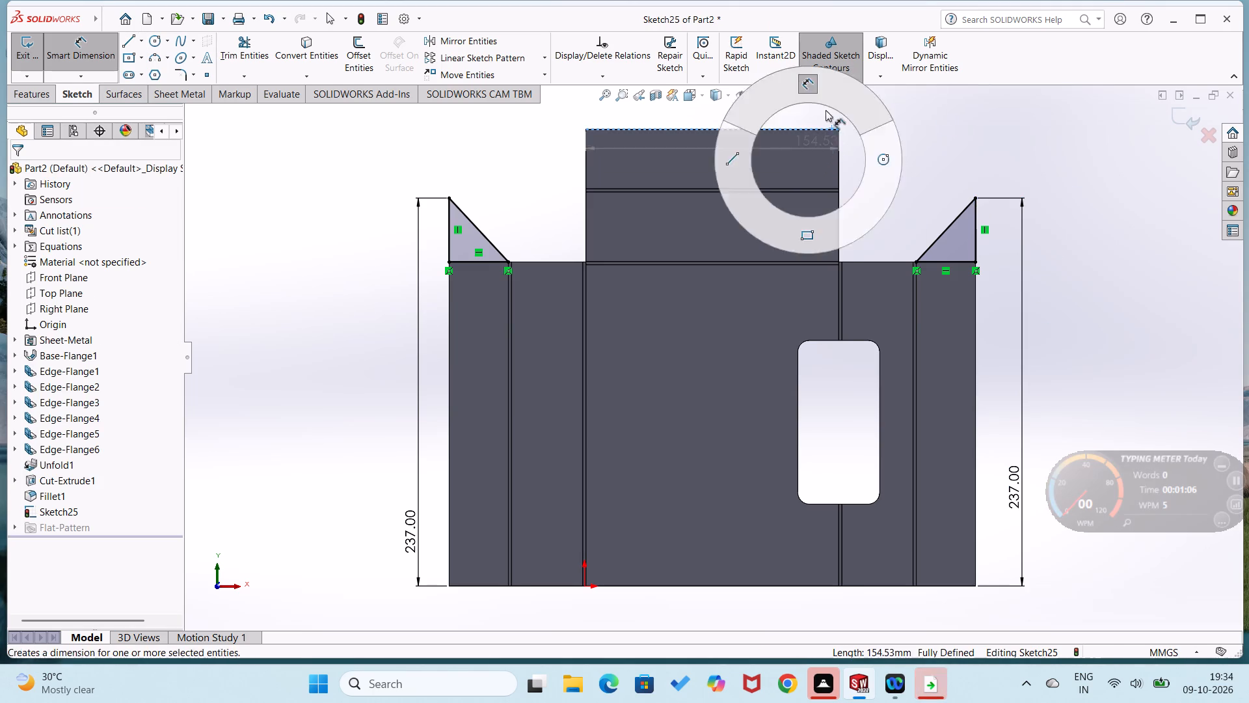
right_click_drag(826, 110, 826, 109)
right_click_drag(907, 150, 831, 195)
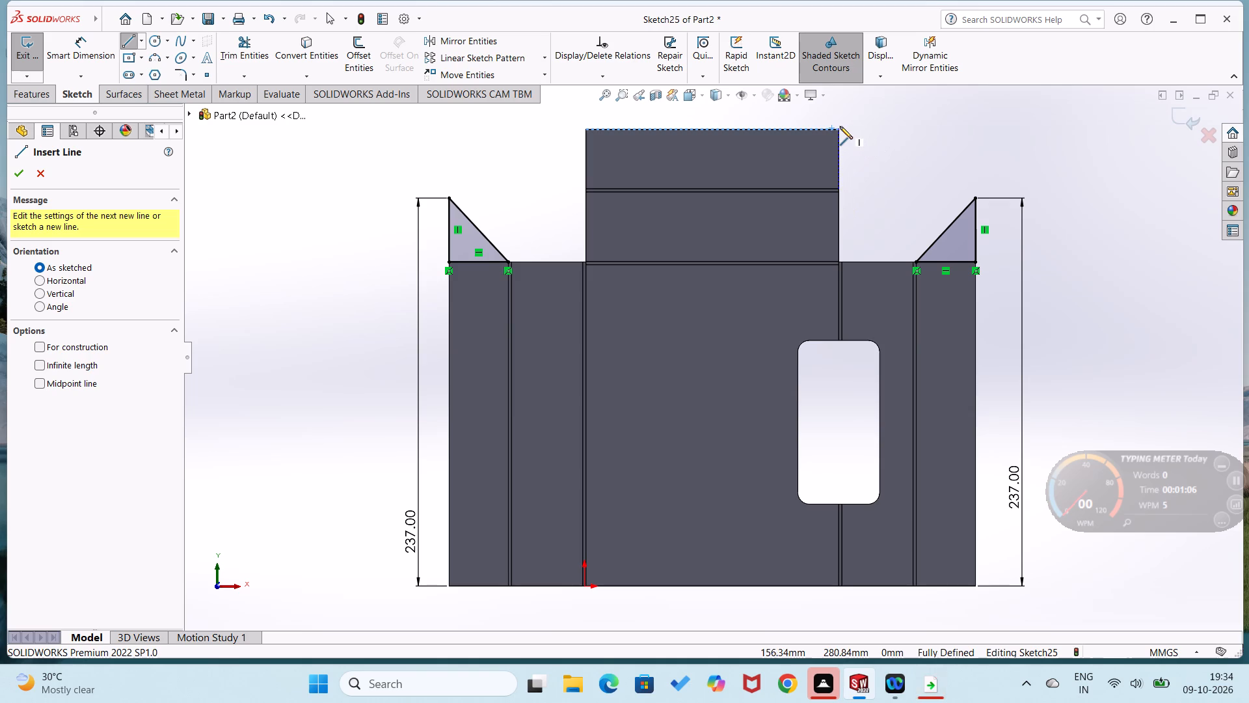
left_click(839, 130)
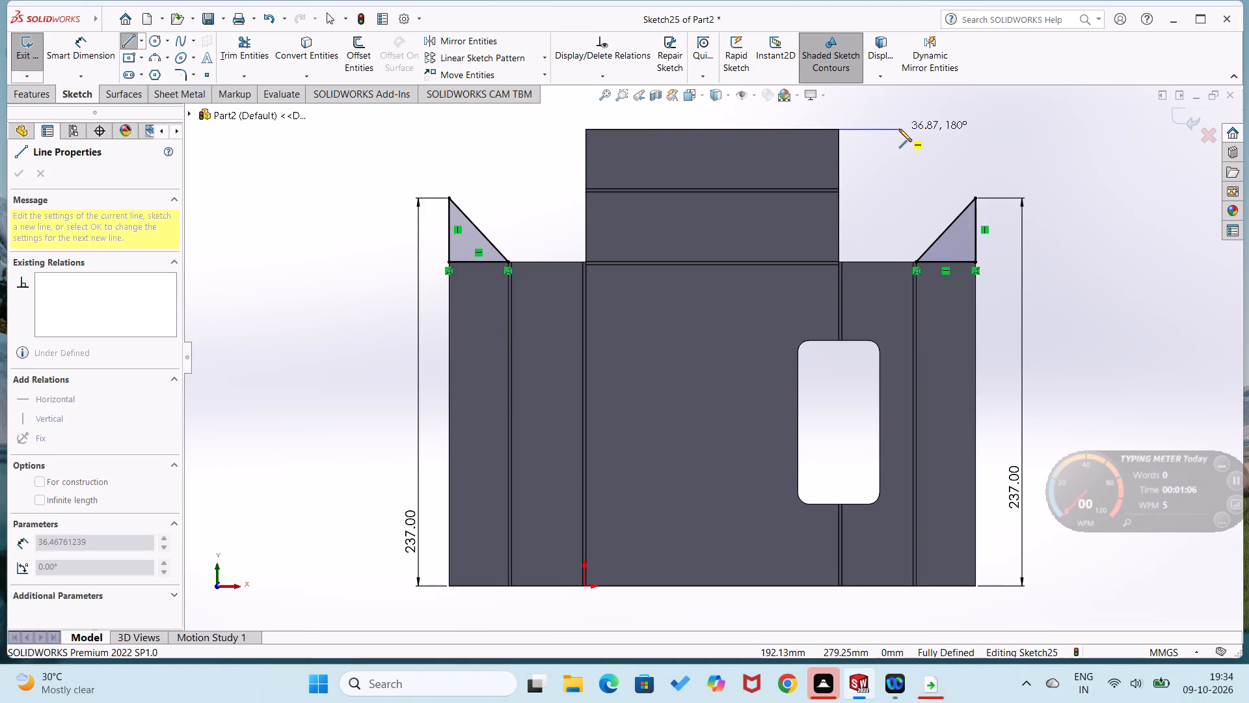
left_click(919, 131)
left_click(840, 189)
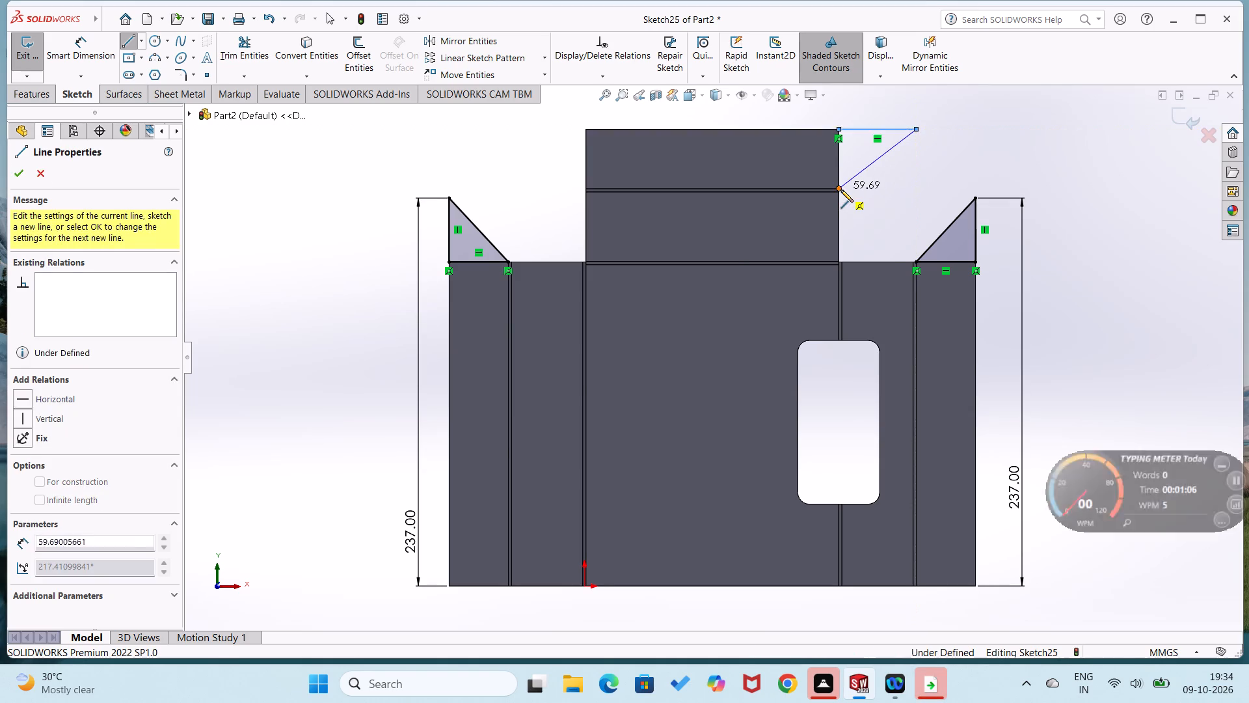
left_click(837, 130)
Sketch a matching closed right triangle beside the top flange's left edge, about 47 mm wide at the top and ending at the bend line.
right_click_drag(904, 215, 935, 103)
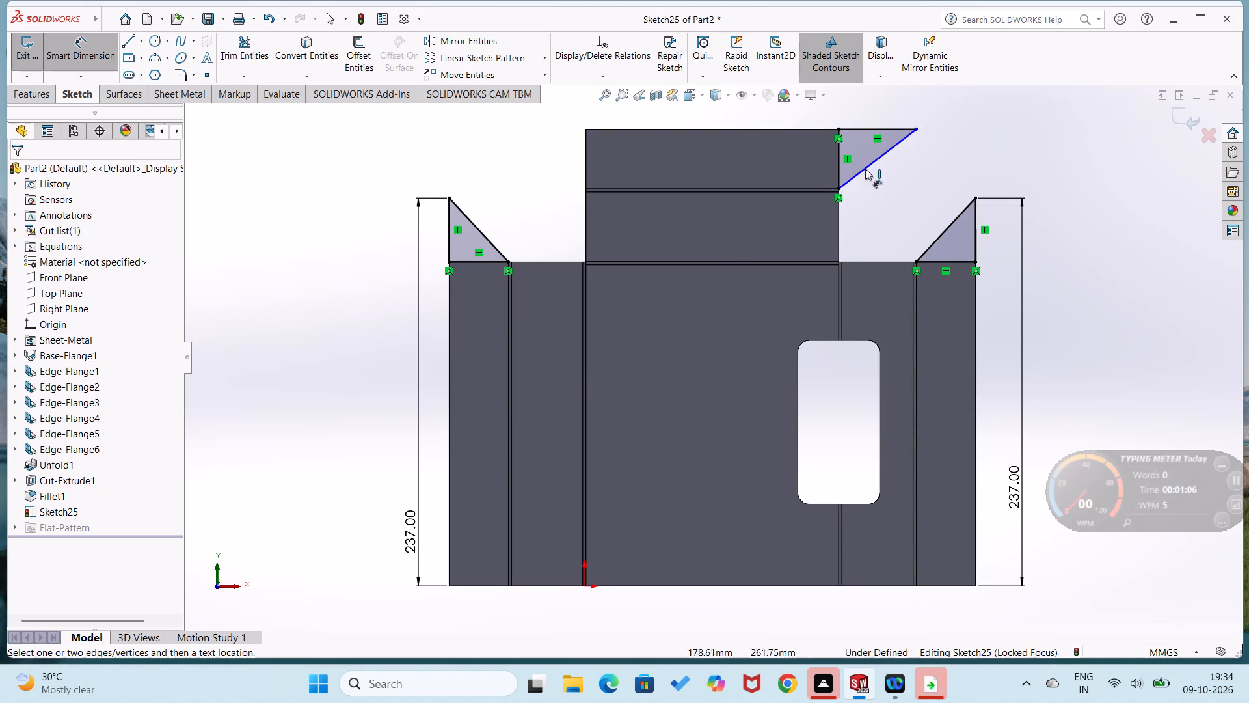
right_click_drag(566, 167, 468, 175)
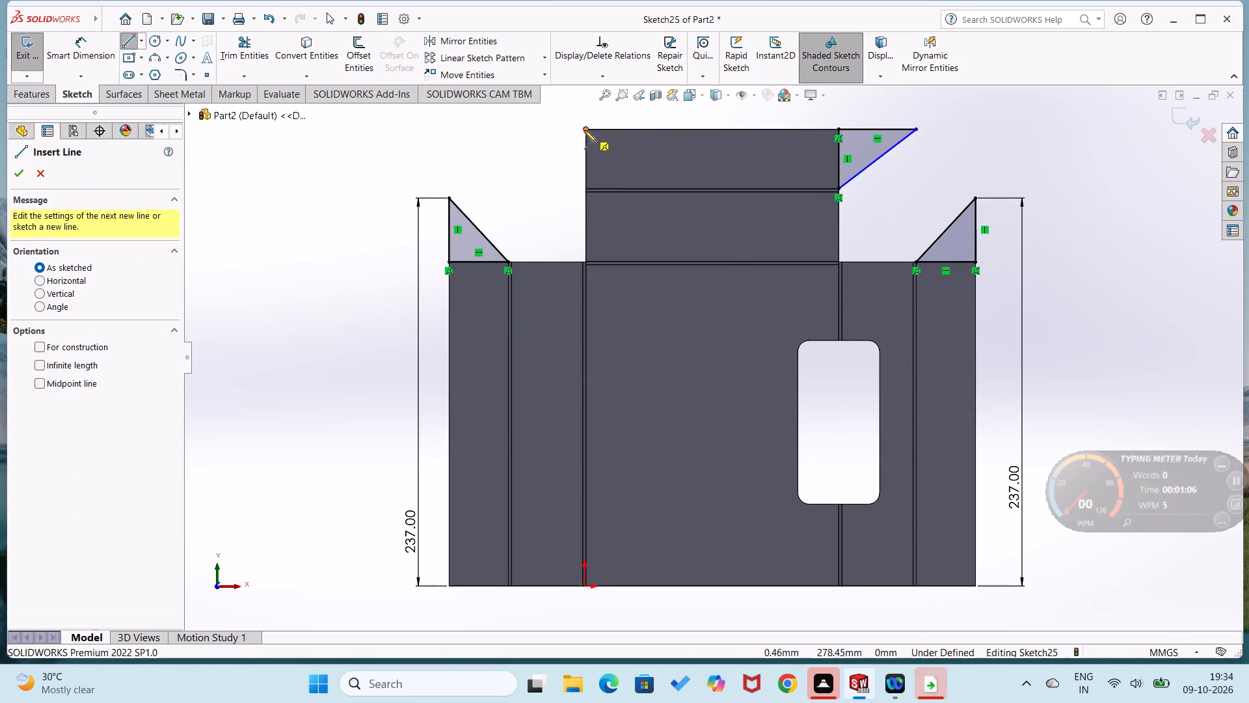
left_click(584, 130)
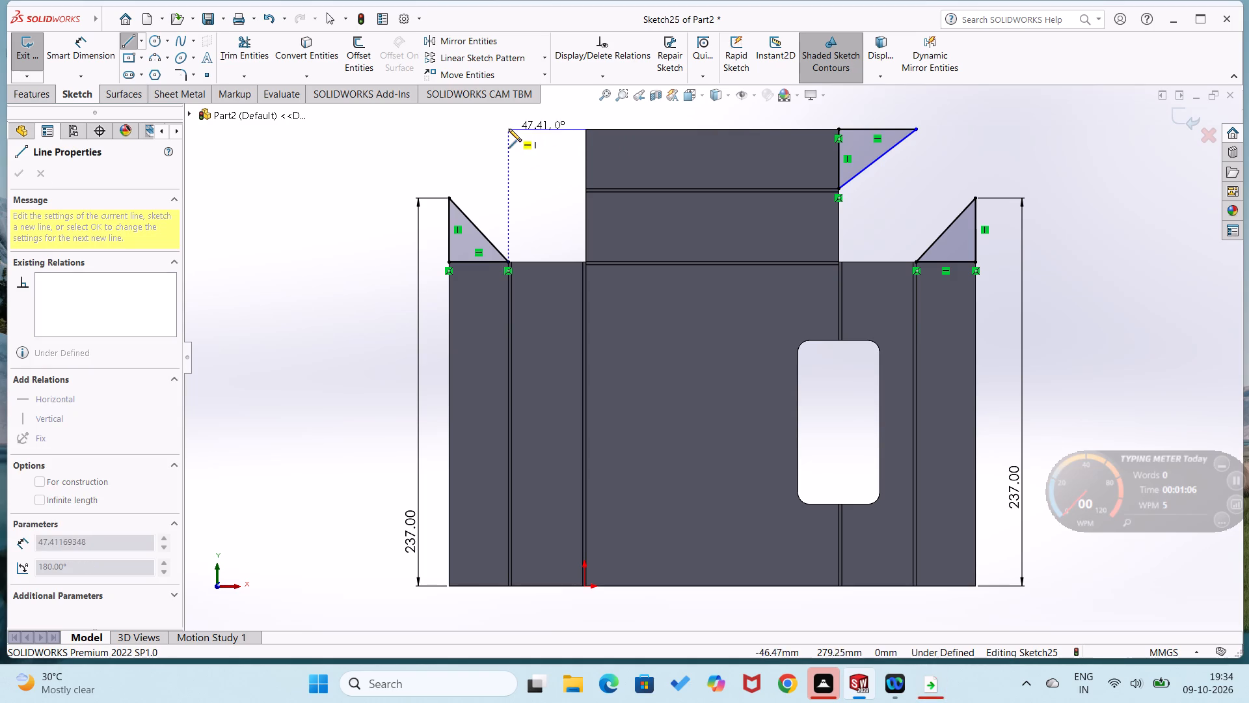
left_click(509, 129)
left_click(587, 185)
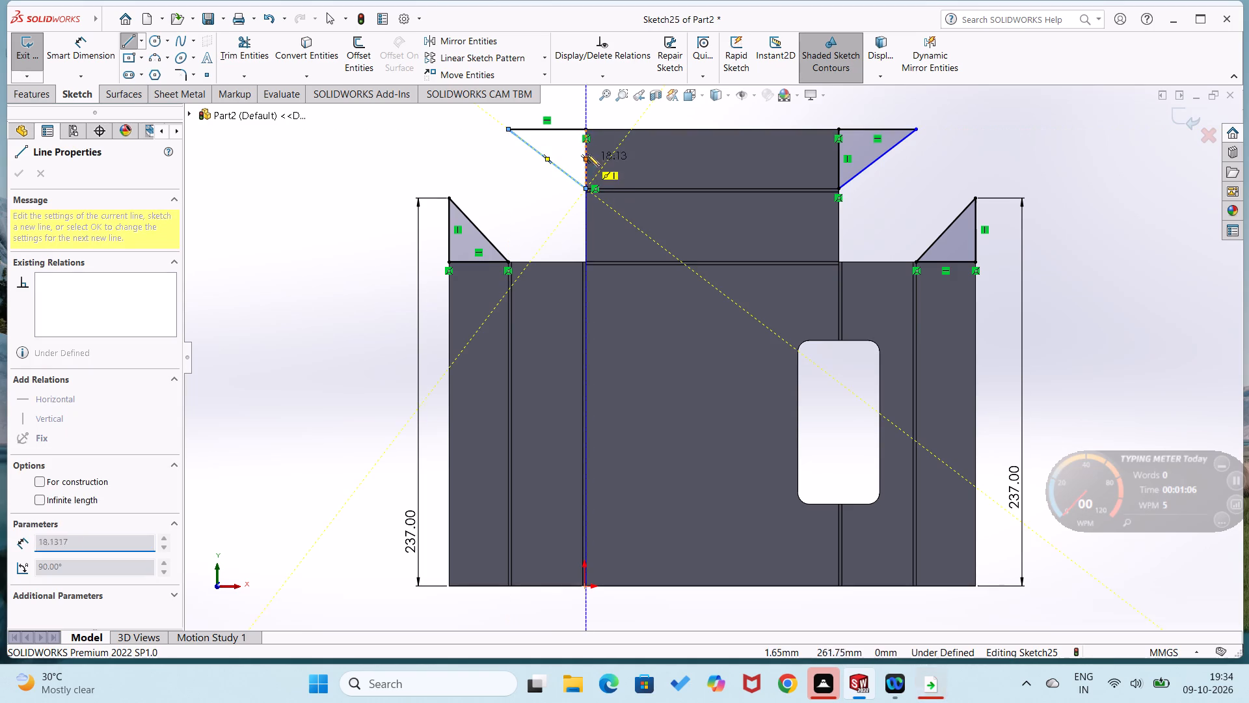
left_click(585, 128)
Dimension the horizontal top edges of both top-flange triangles to 40 mm each.
right_click_drag(455, 255, 463, 150)
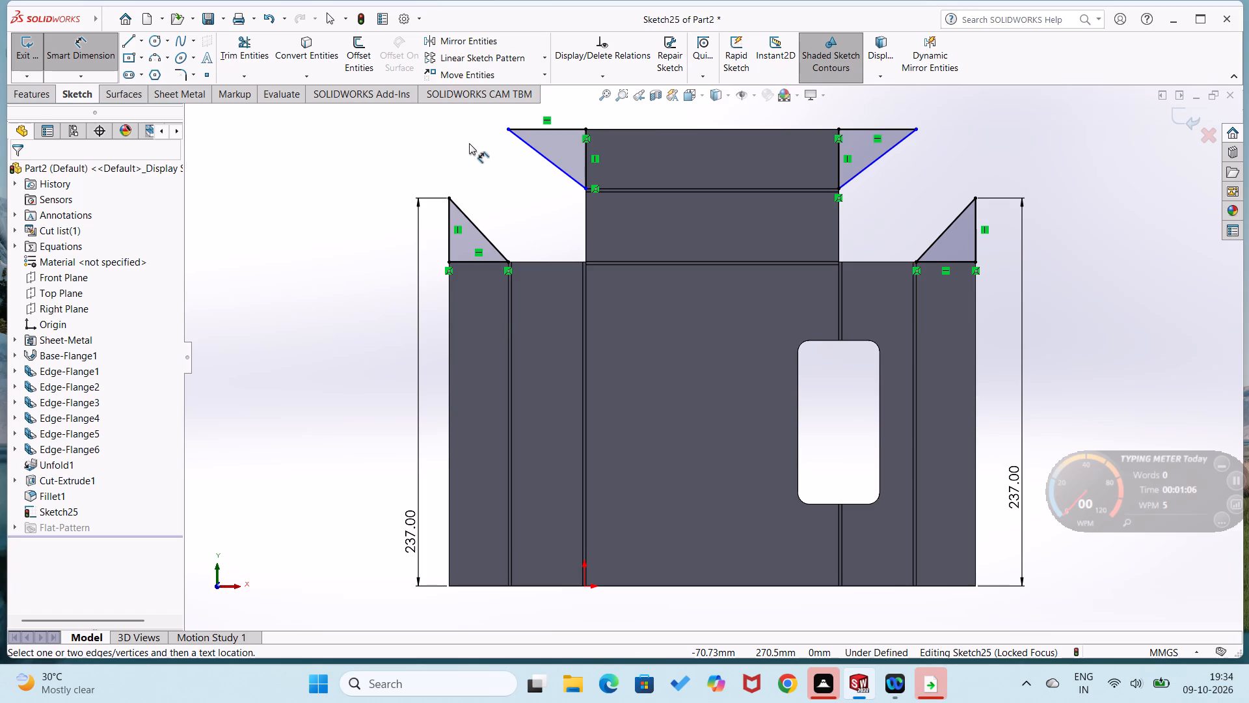
left_click_drag(560, 127, 550, 147)
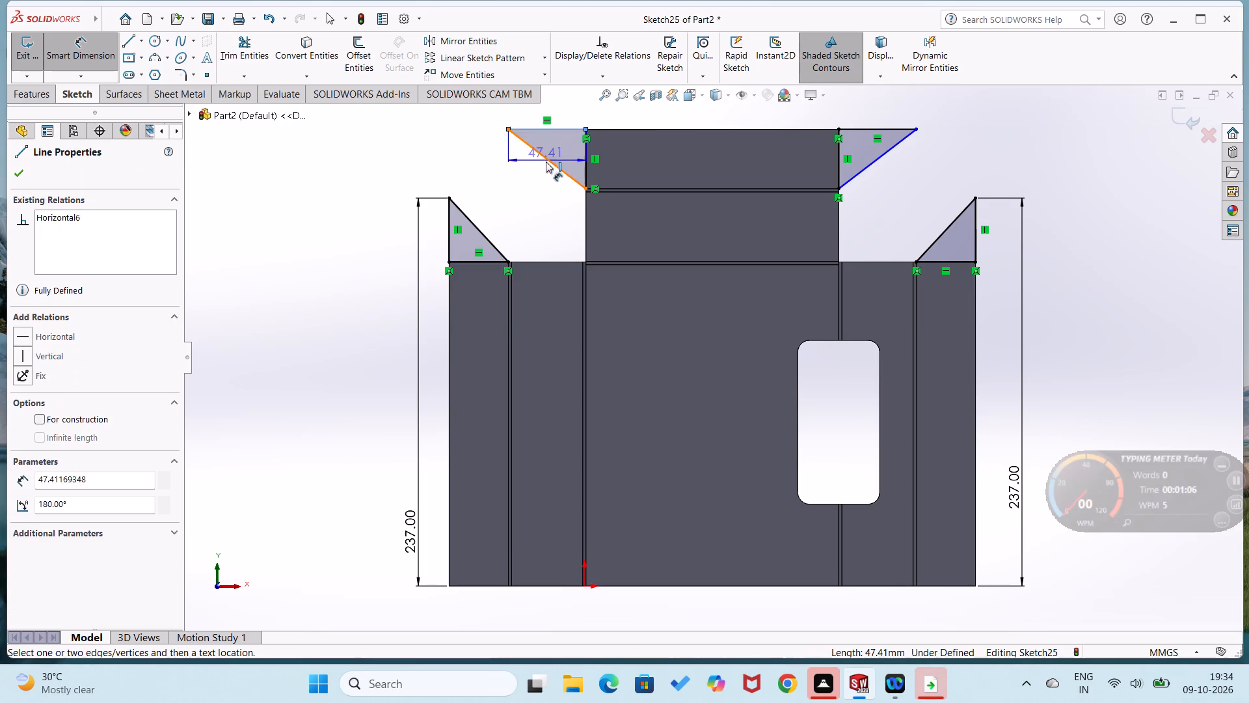
left_click(546, 164)
type("40")
key("Return")
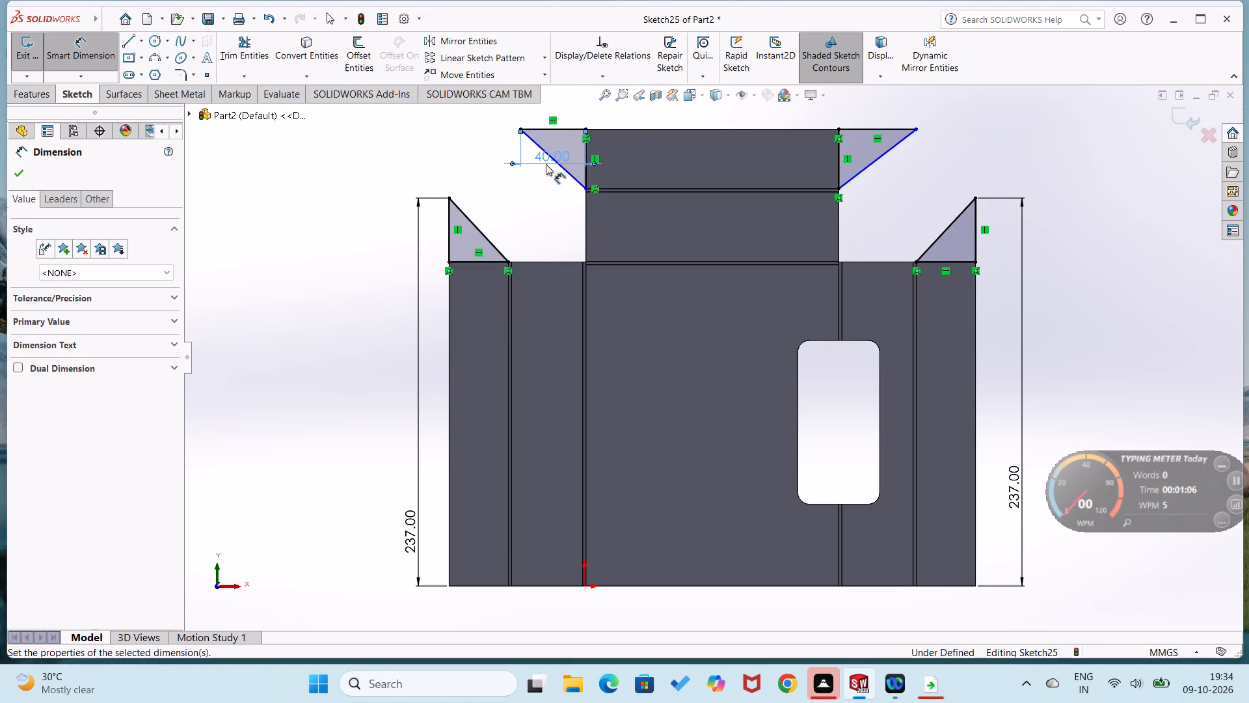
left_click_drag(881, 126, 881, 140)
left_click(874, 182)
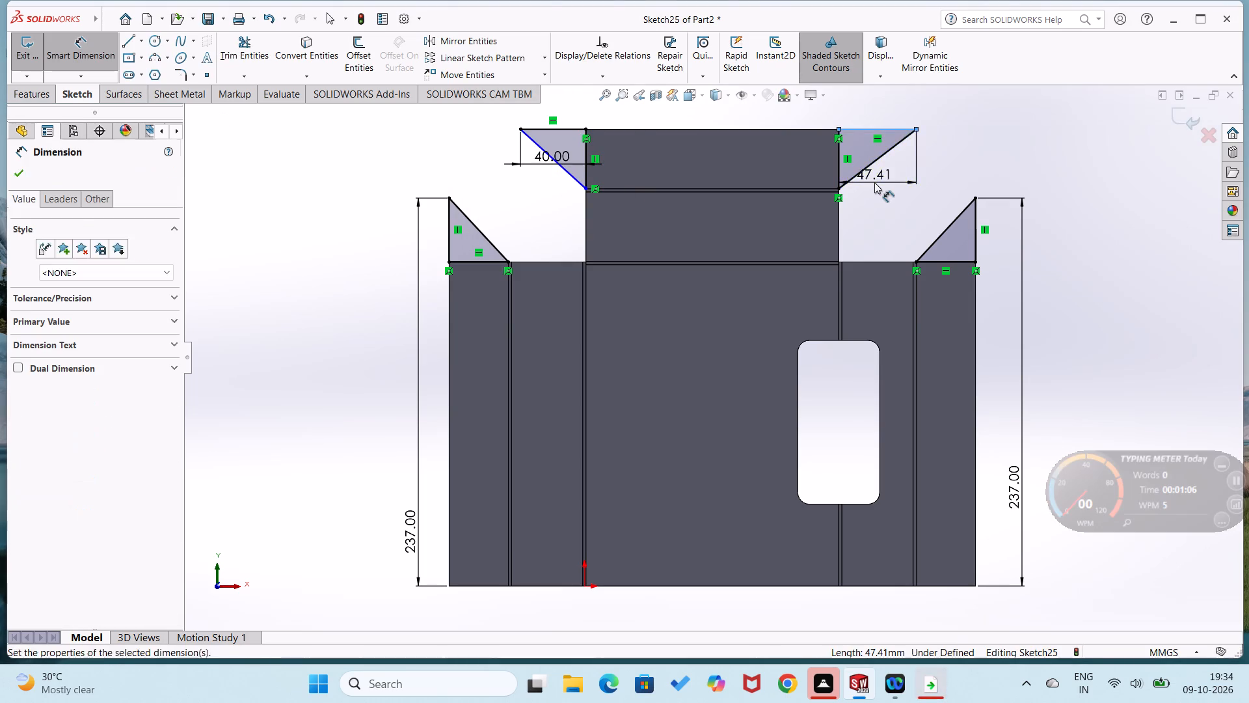
type("40")
key("Return")
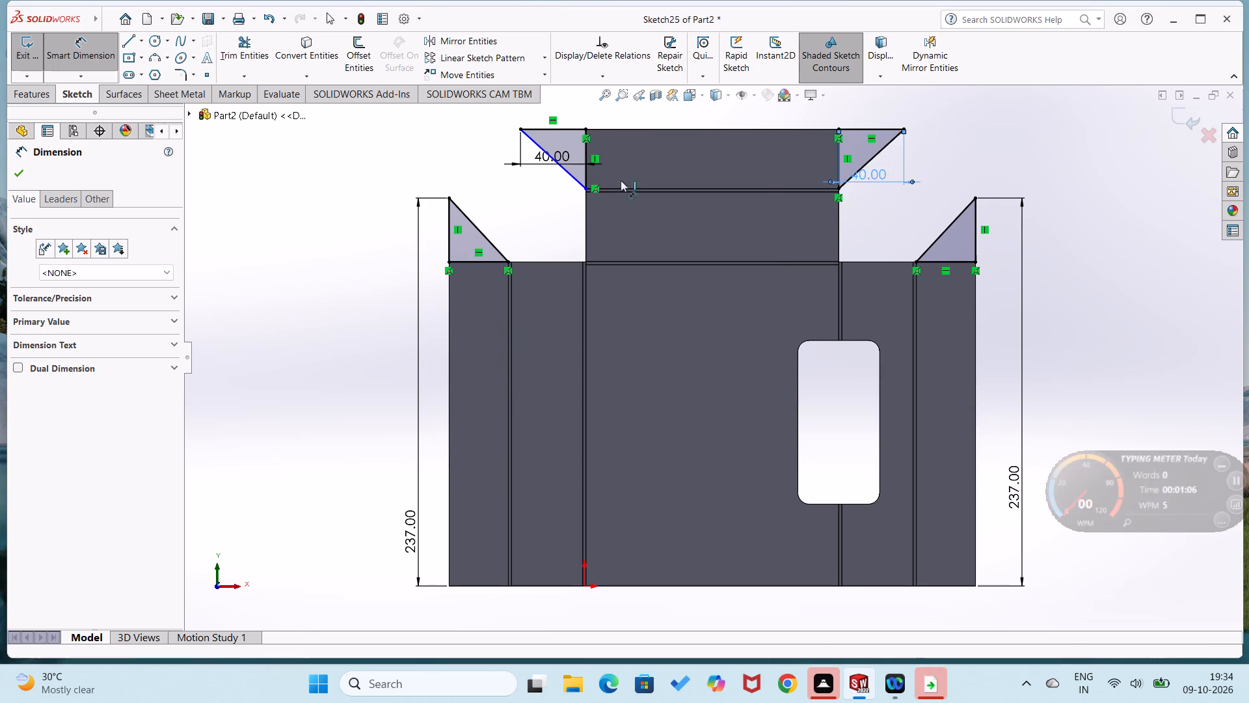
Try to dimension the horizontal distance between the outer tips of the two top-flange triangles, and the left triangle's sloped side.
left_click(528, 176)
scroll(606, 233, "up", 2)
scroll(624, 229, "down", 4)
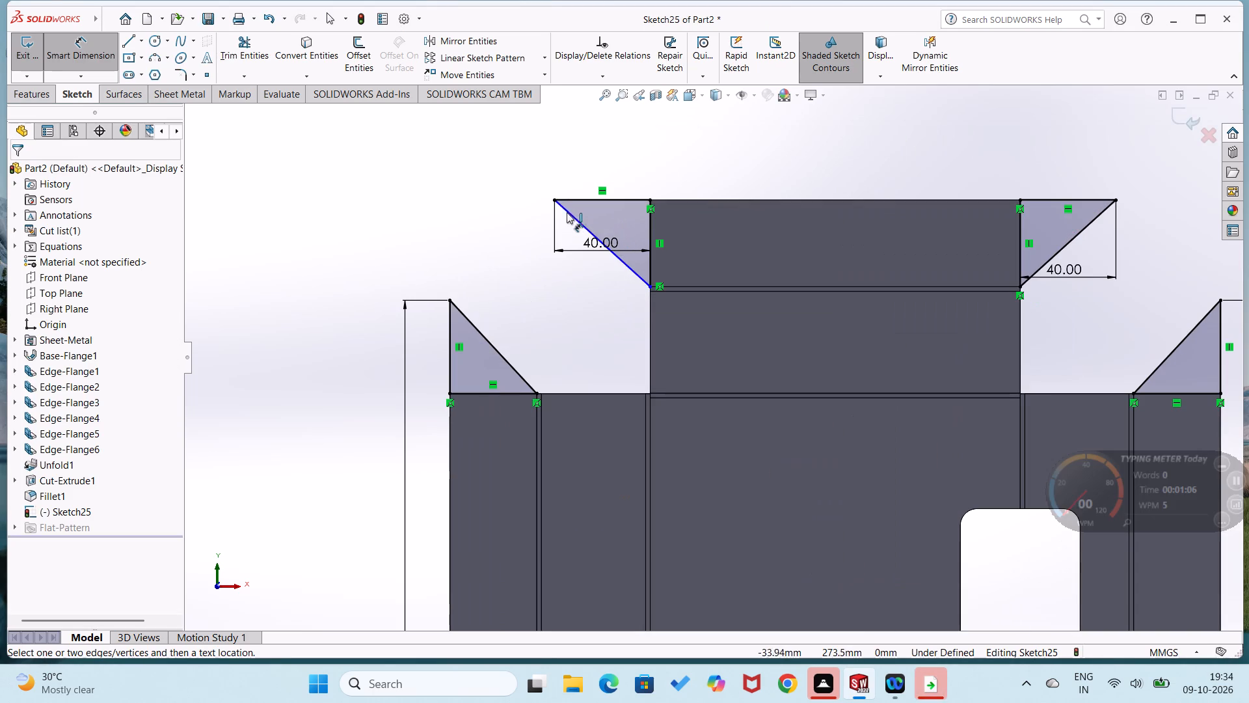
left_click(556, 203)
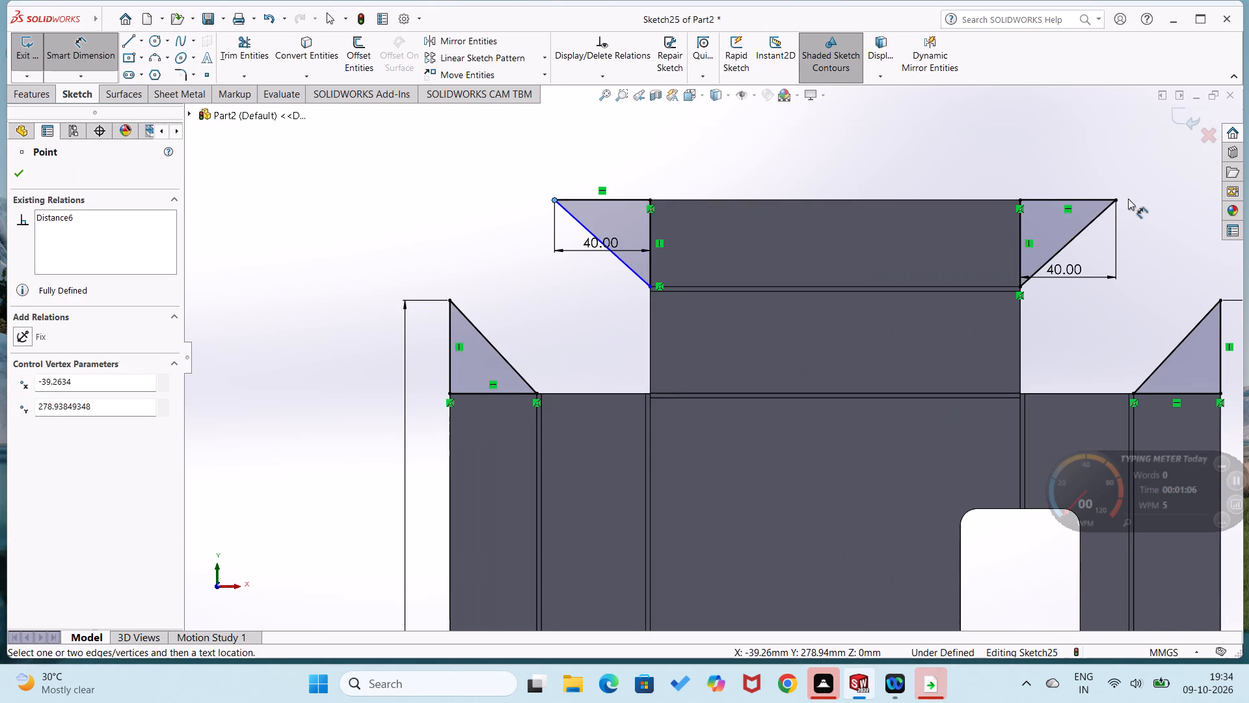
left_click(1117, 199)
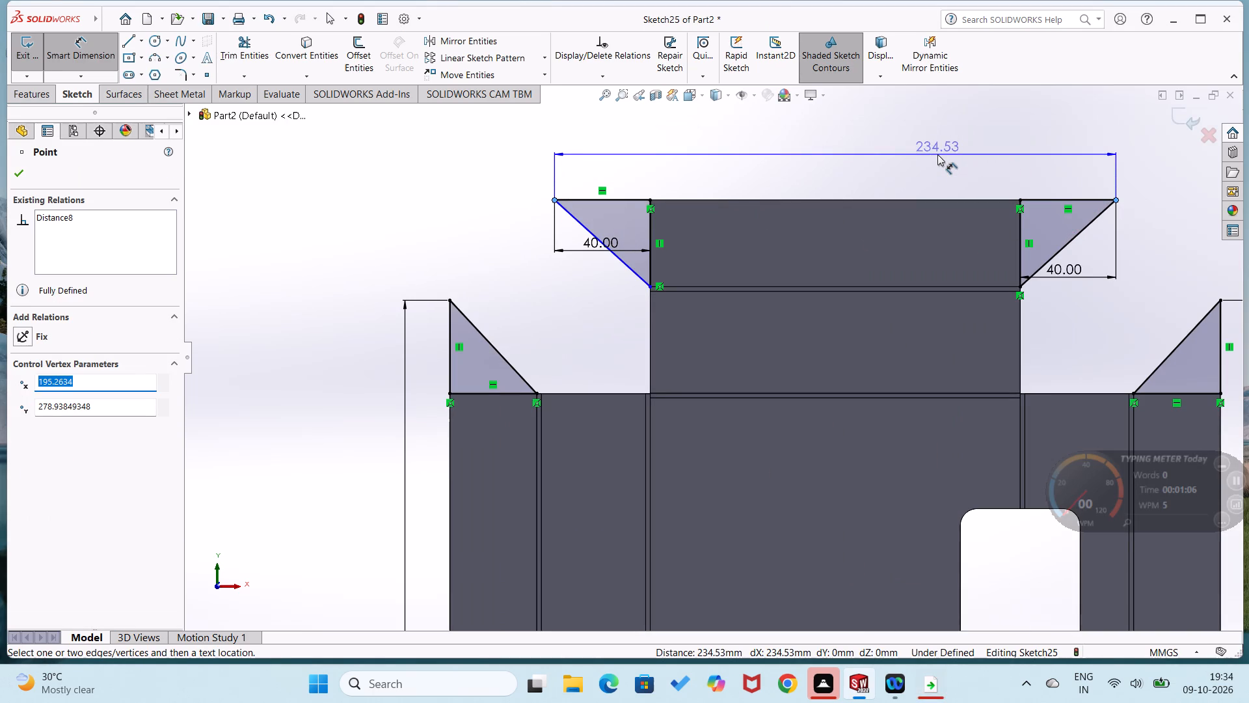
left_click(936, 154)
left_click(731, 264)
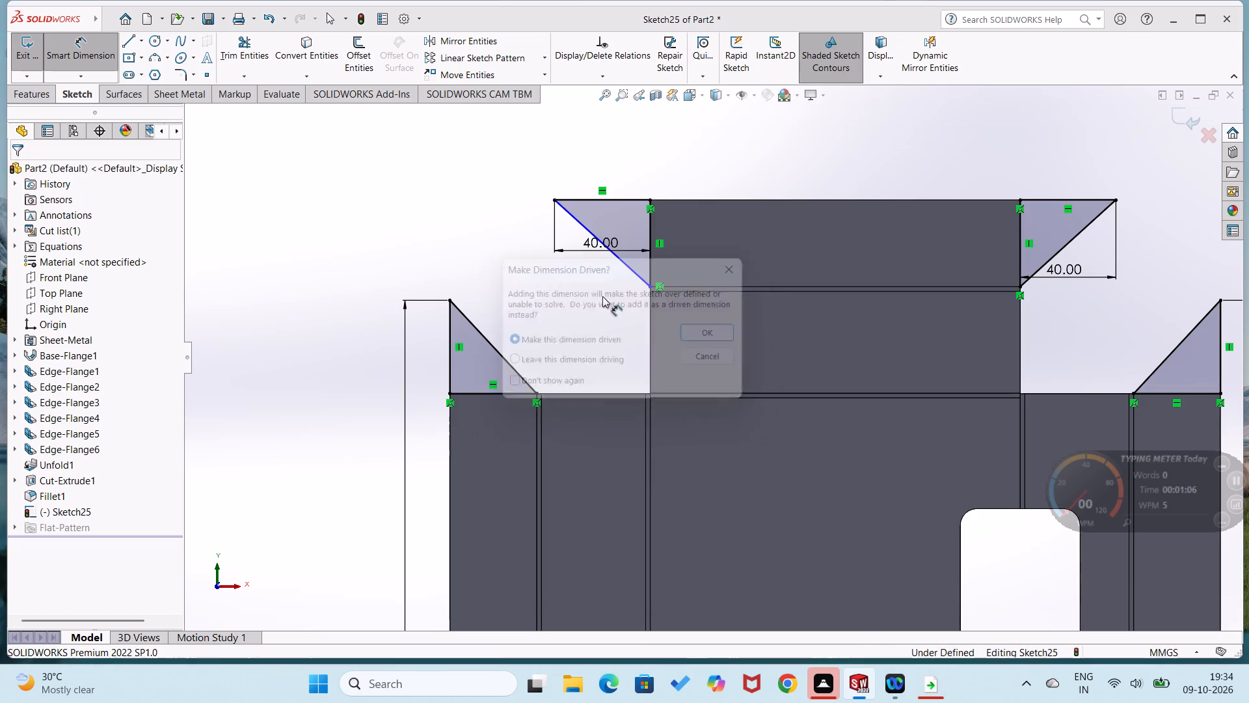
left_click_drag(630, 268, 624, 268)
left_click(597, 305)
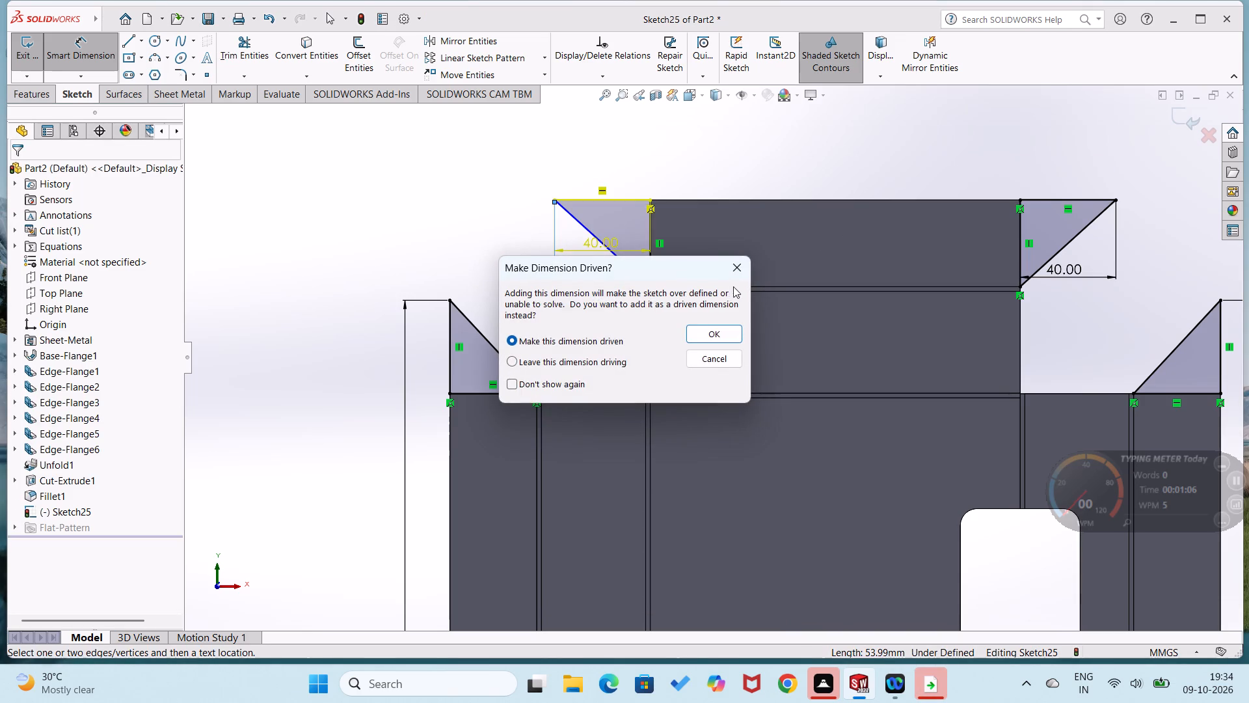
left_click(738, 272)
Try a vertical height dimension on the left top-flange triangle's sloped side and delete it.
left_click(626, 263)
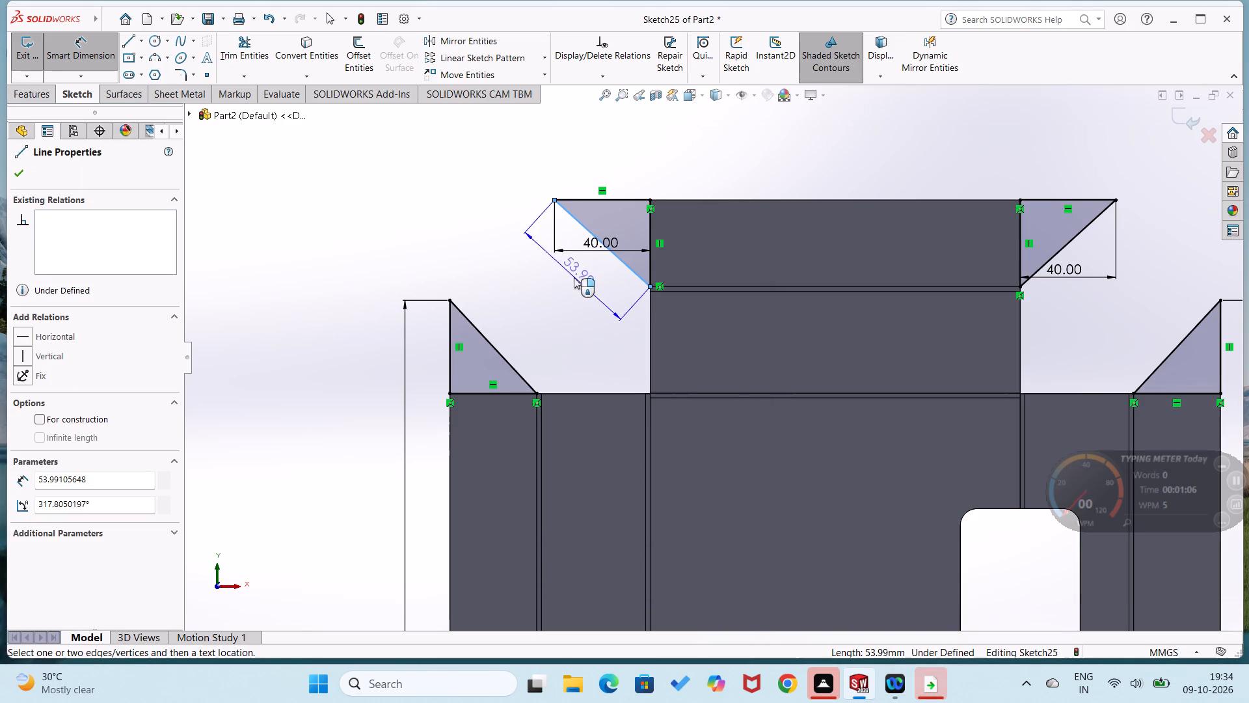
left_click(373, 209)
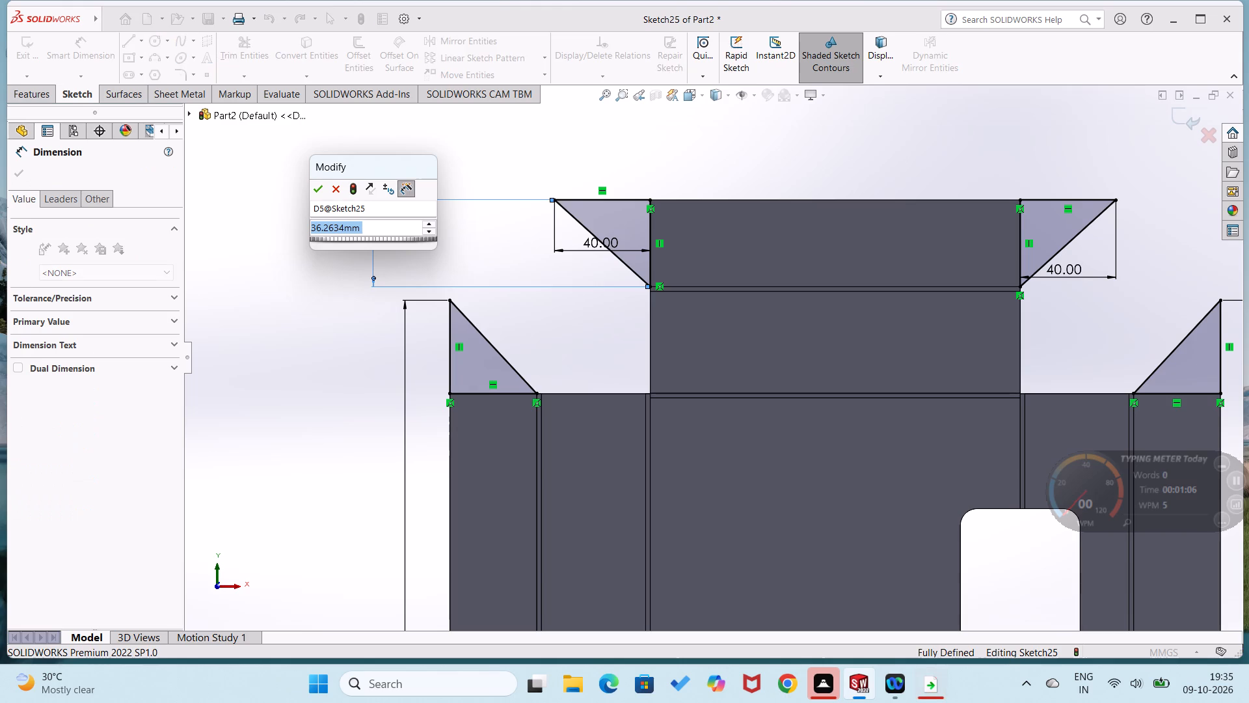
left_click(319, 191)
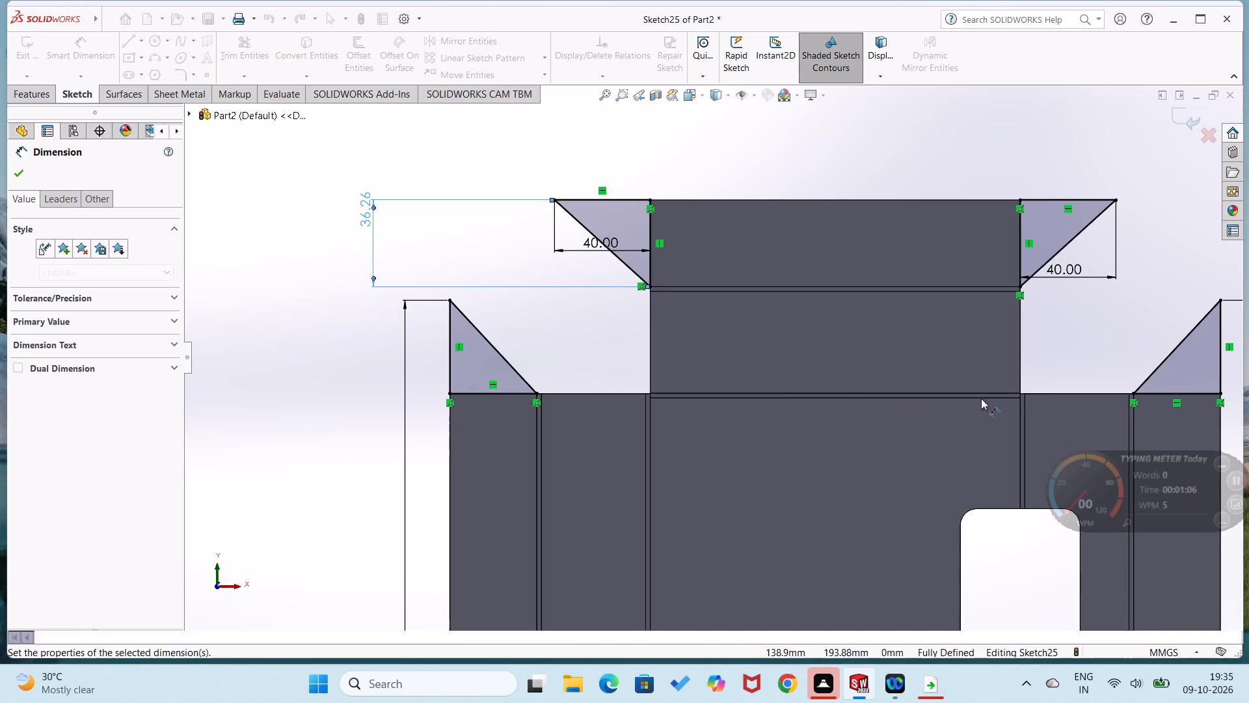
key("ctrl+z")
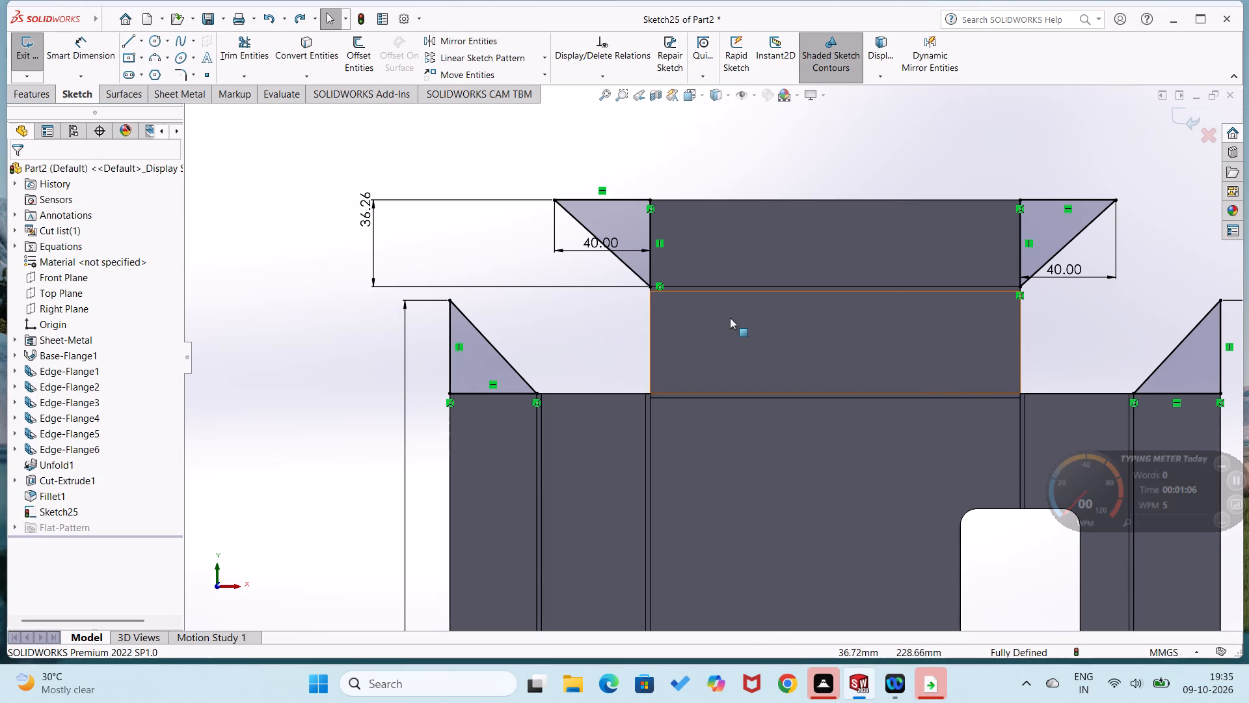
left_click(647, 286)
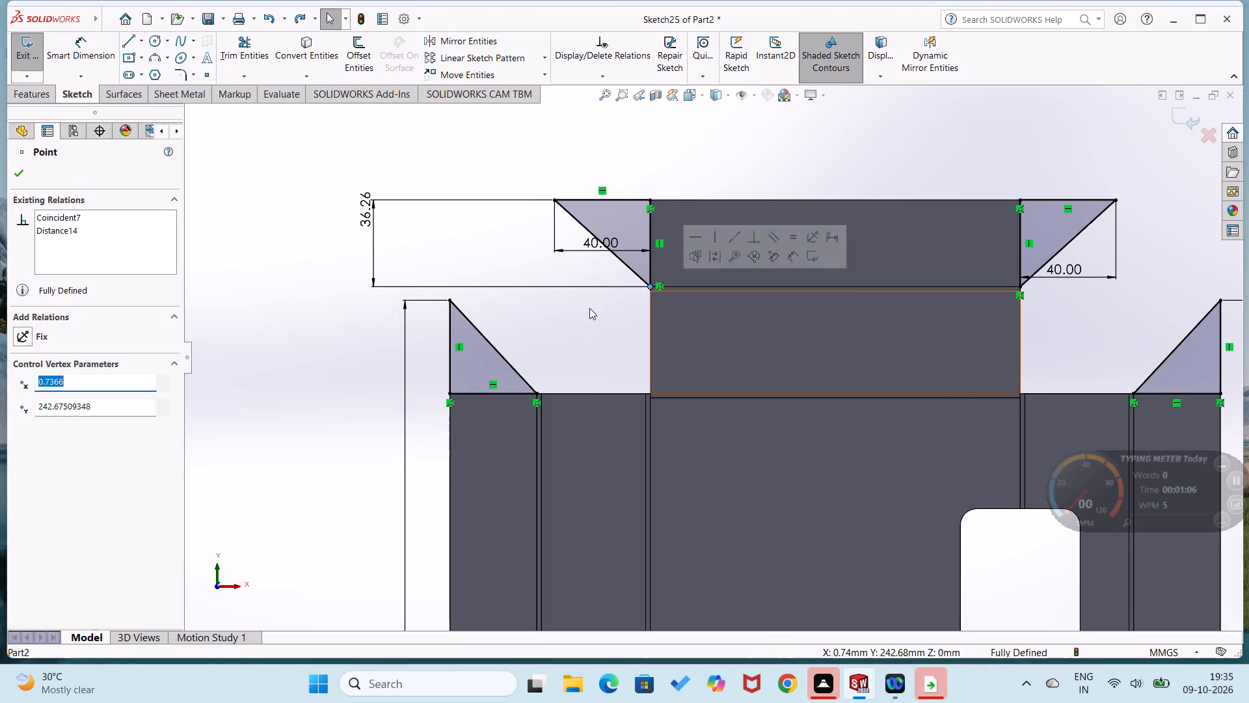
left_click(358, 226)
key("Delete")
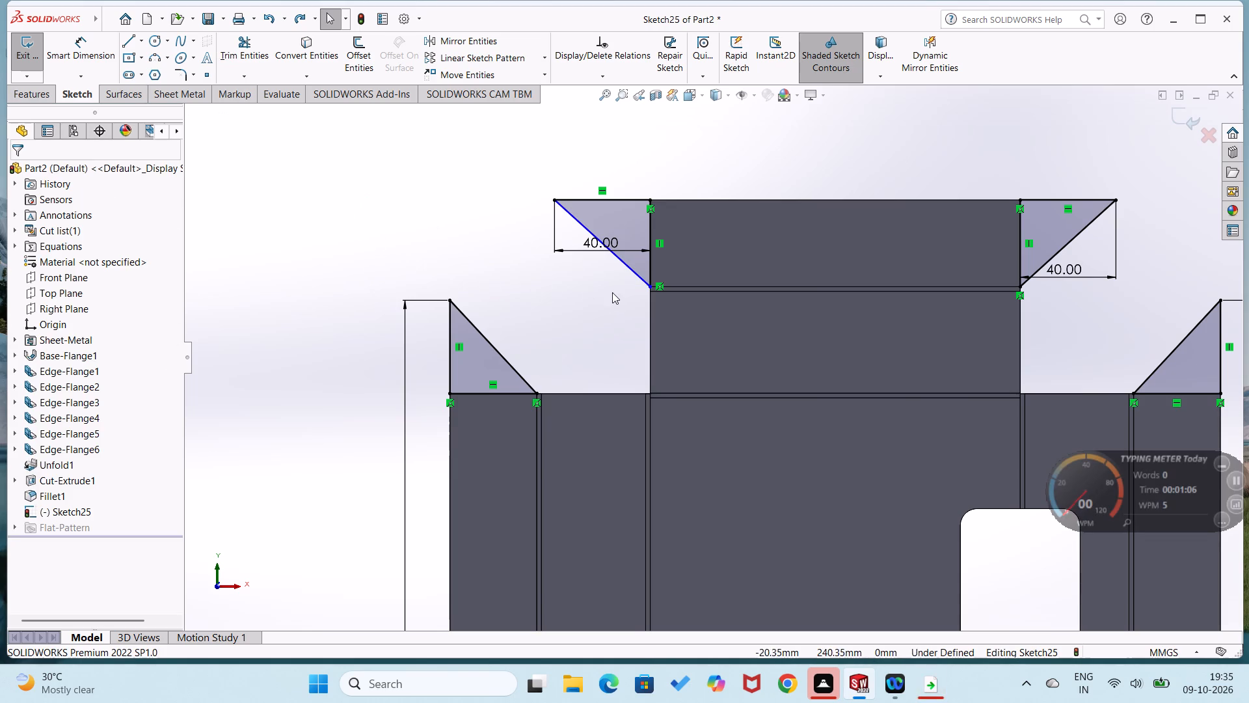
Add a horizontal relation between the lower vertices of the left and right top-flange triangles.
left_click_drag(649, 284, 664, 297)
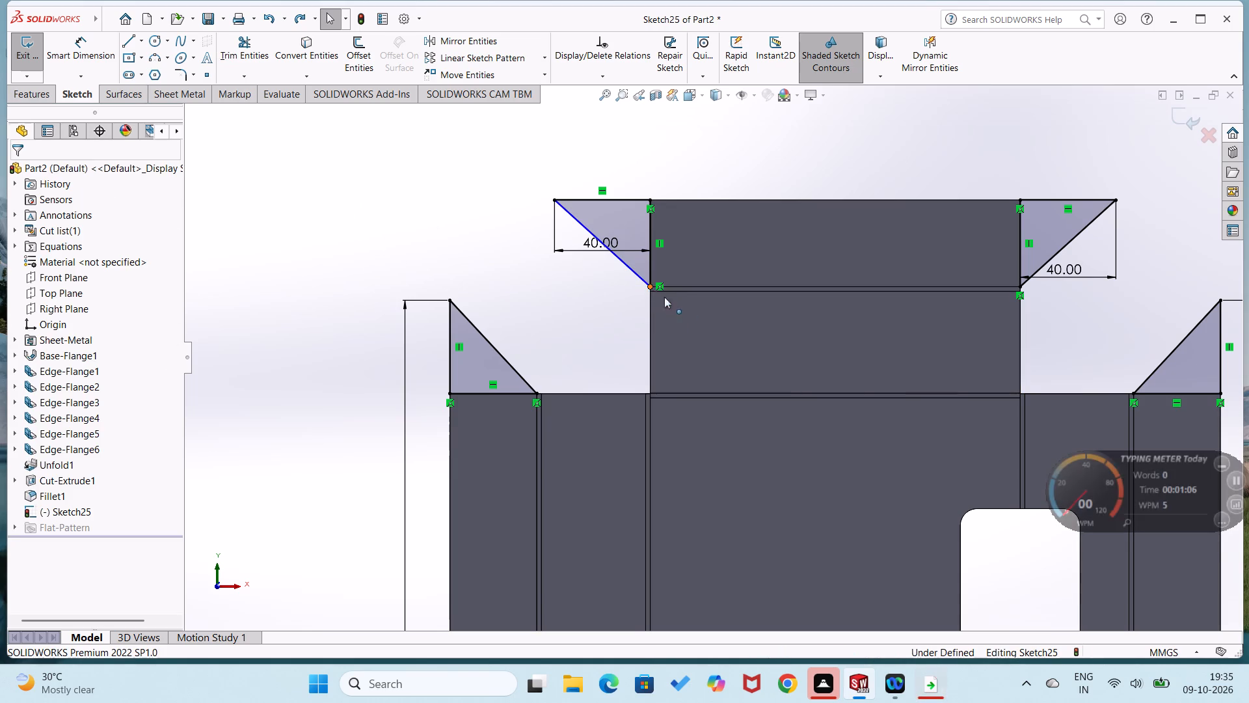
left_click_drag(664, 297, 662, 296)
left_click(1020, 285, "ctrl")
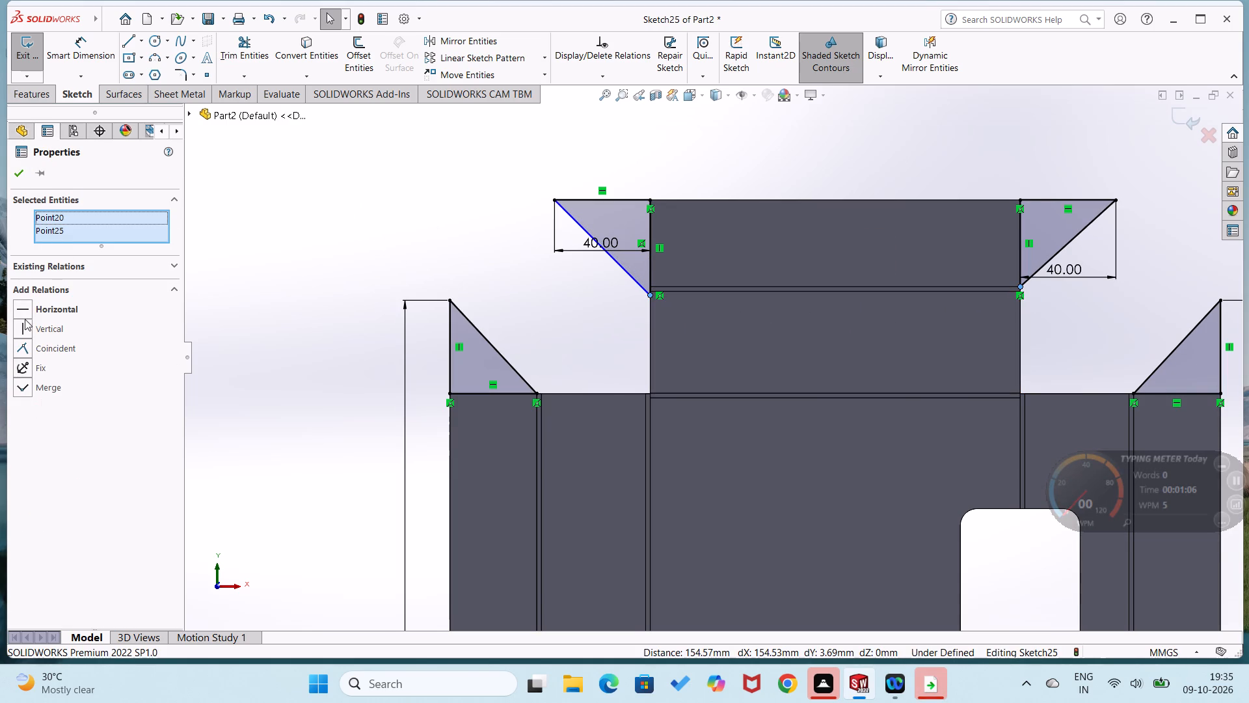
left_click(21, 316)
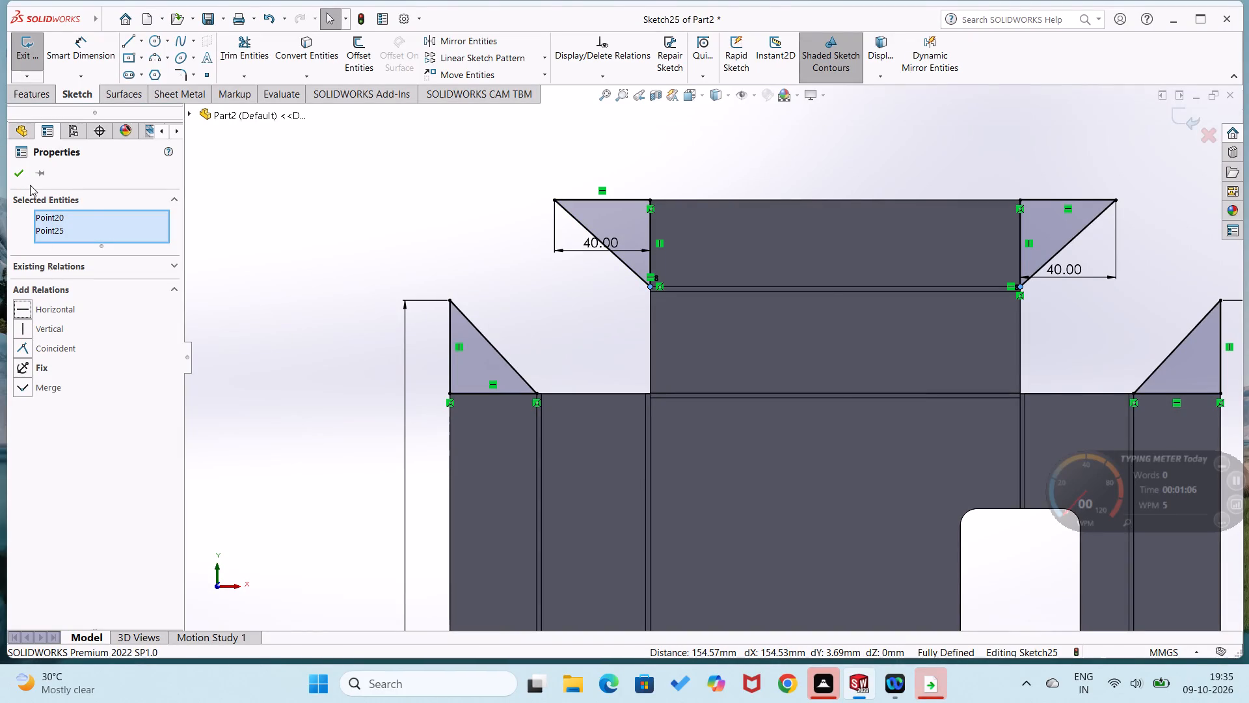
left_click_drag(23, 178, 32, 188)
left_click(275, 264)
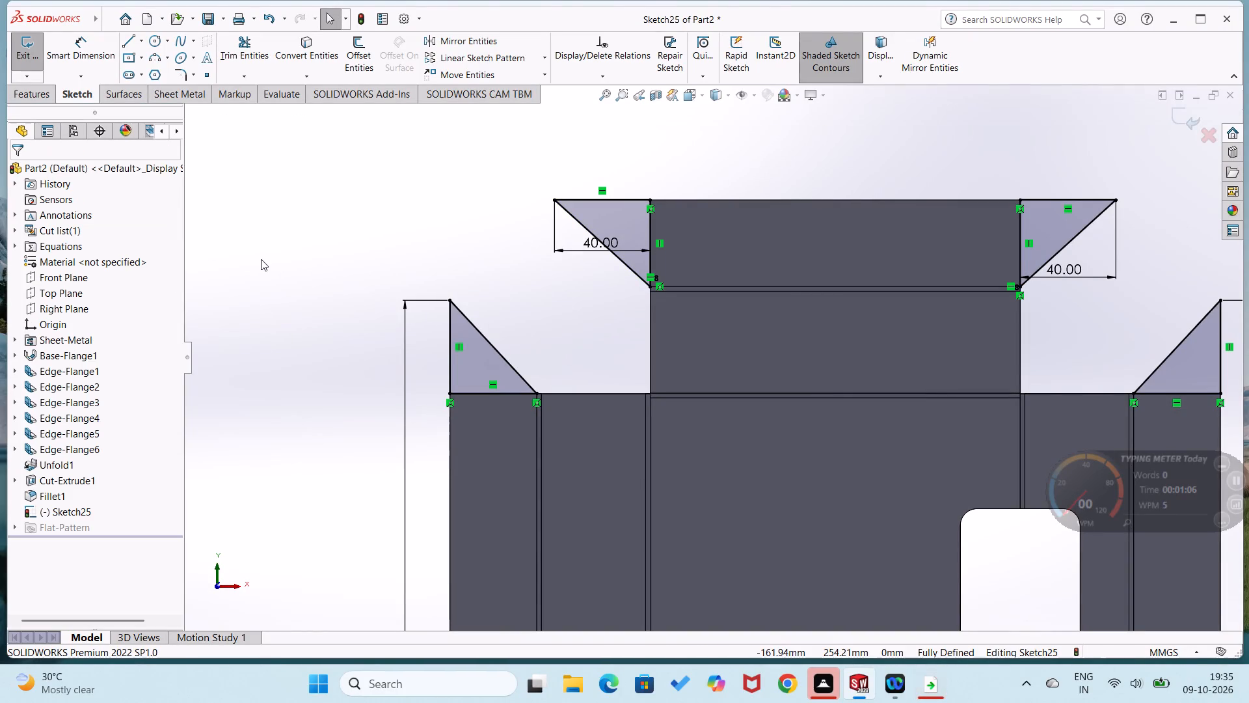
left_click(261, 259)
scroll(262, 258, "up", 2)
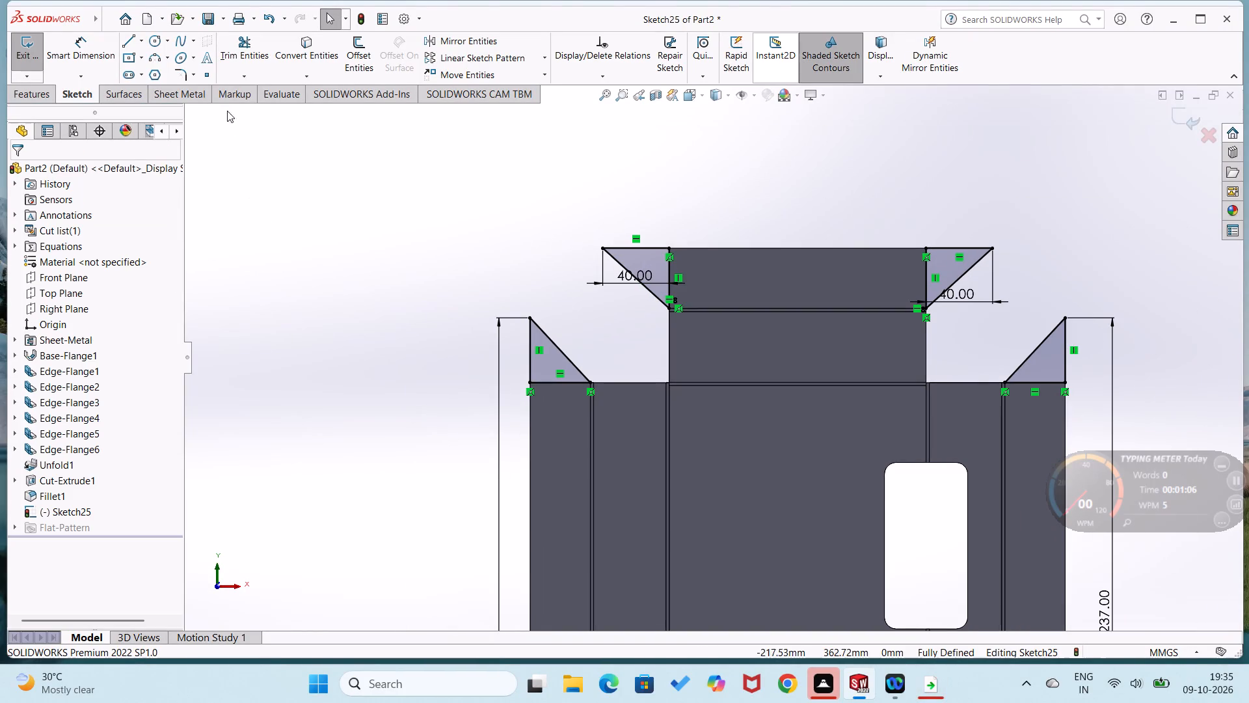
Turn the sketched triangles on the side and top flanges into a sheet metal tab with Base Flange/Tab, merged with the part.
left_click(198, 102)
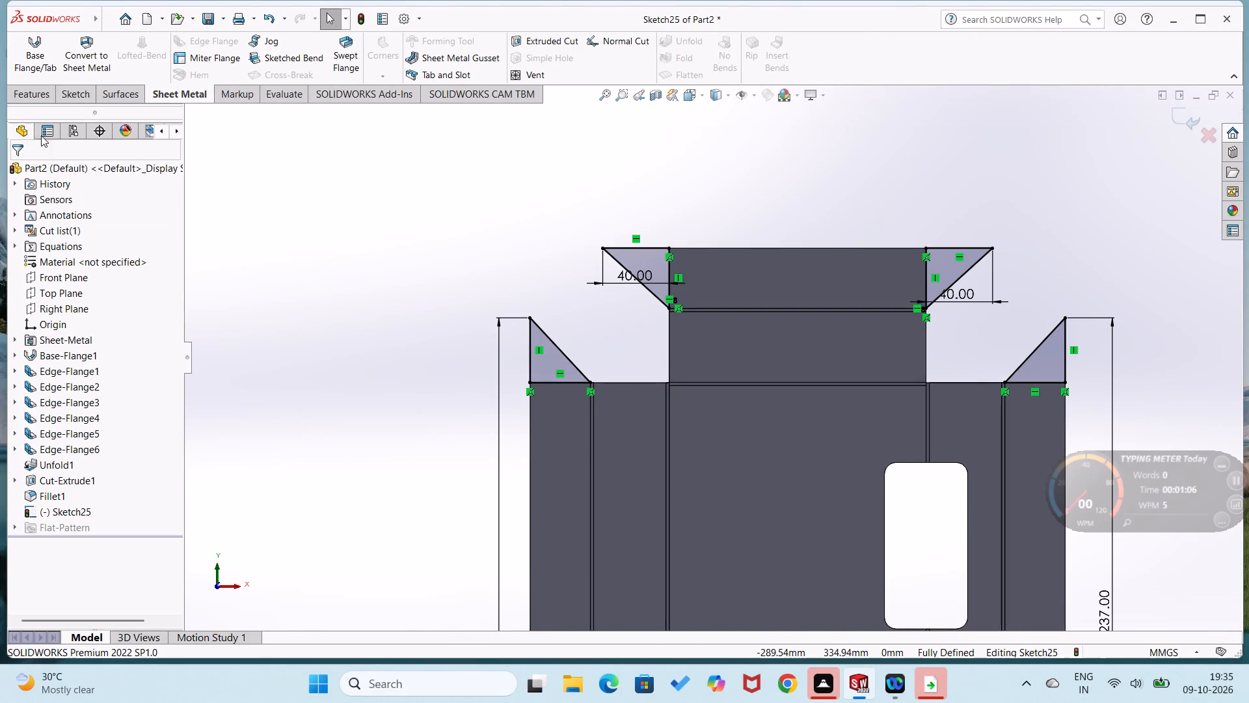
left_click(68, 95)
left_click(29, 55)
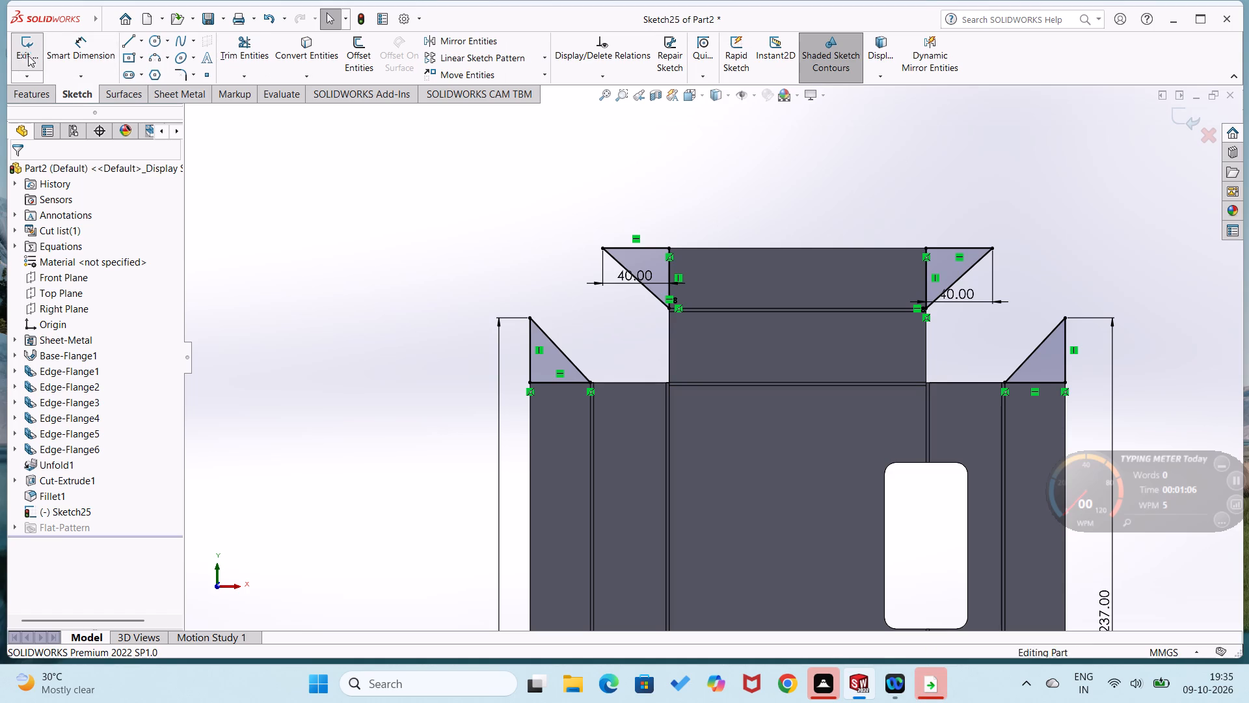
key("ctrl+z")
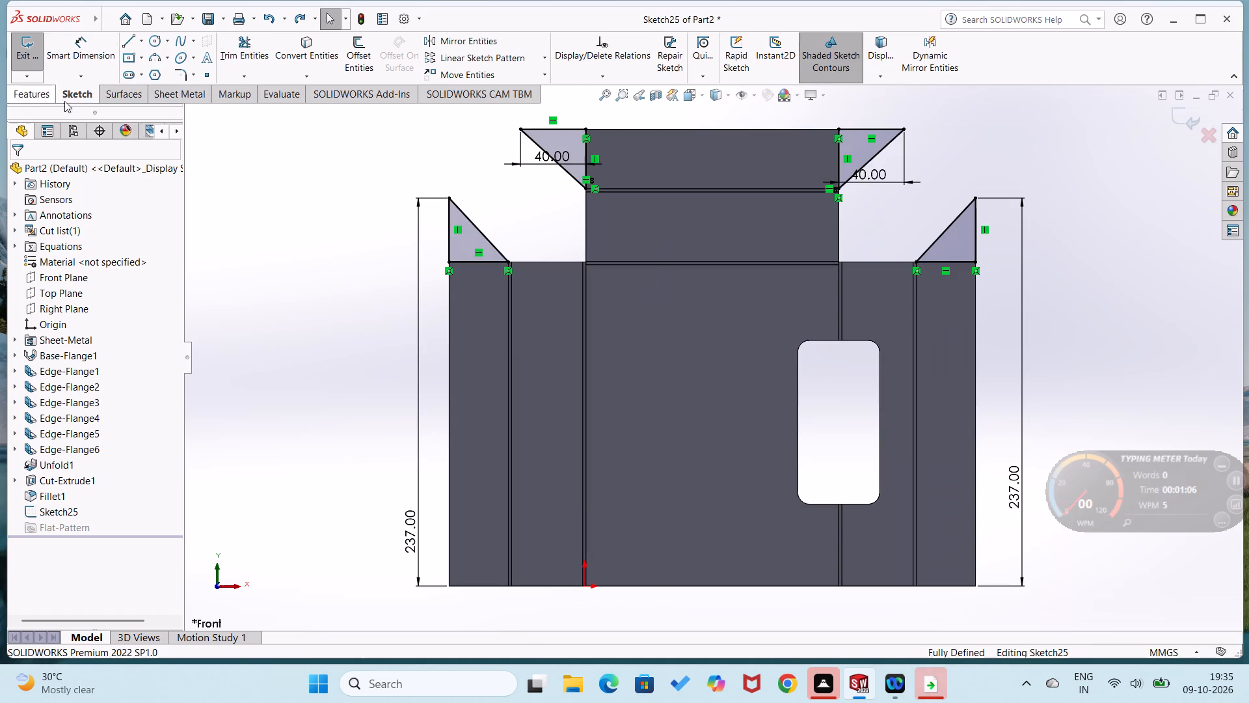
left_click(170, 90)
left_click(27, 67)
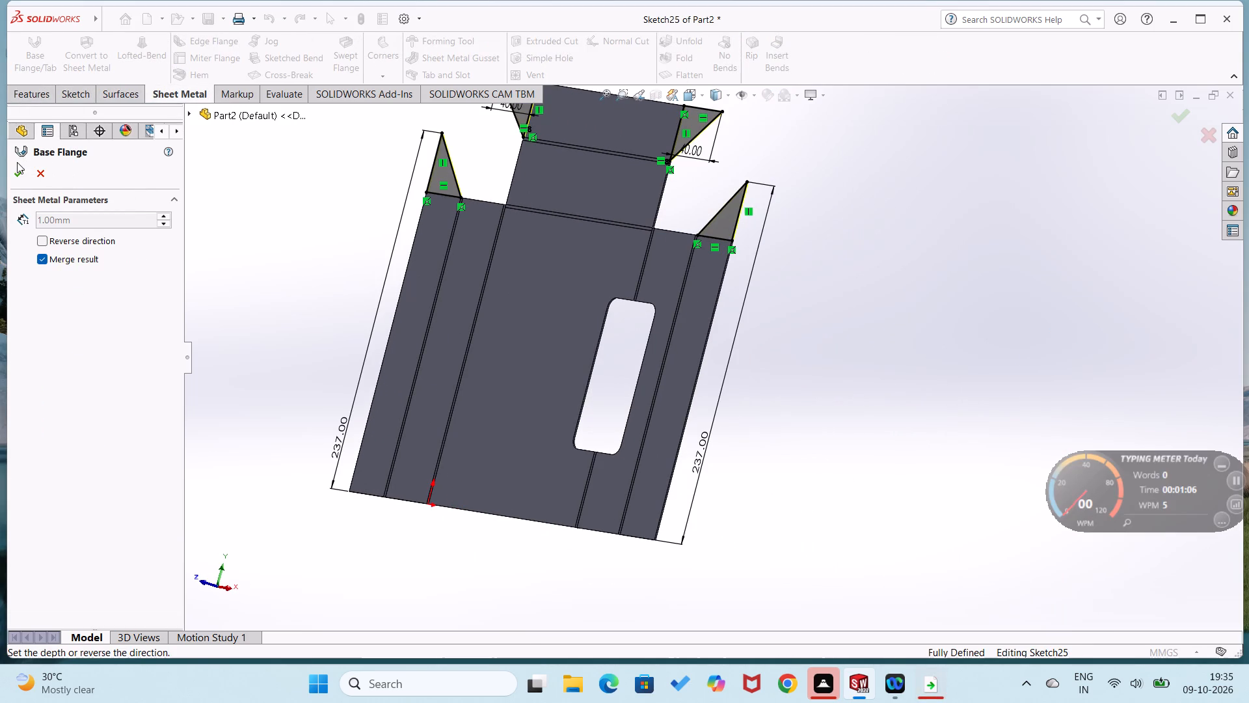
left_click(22, 172)
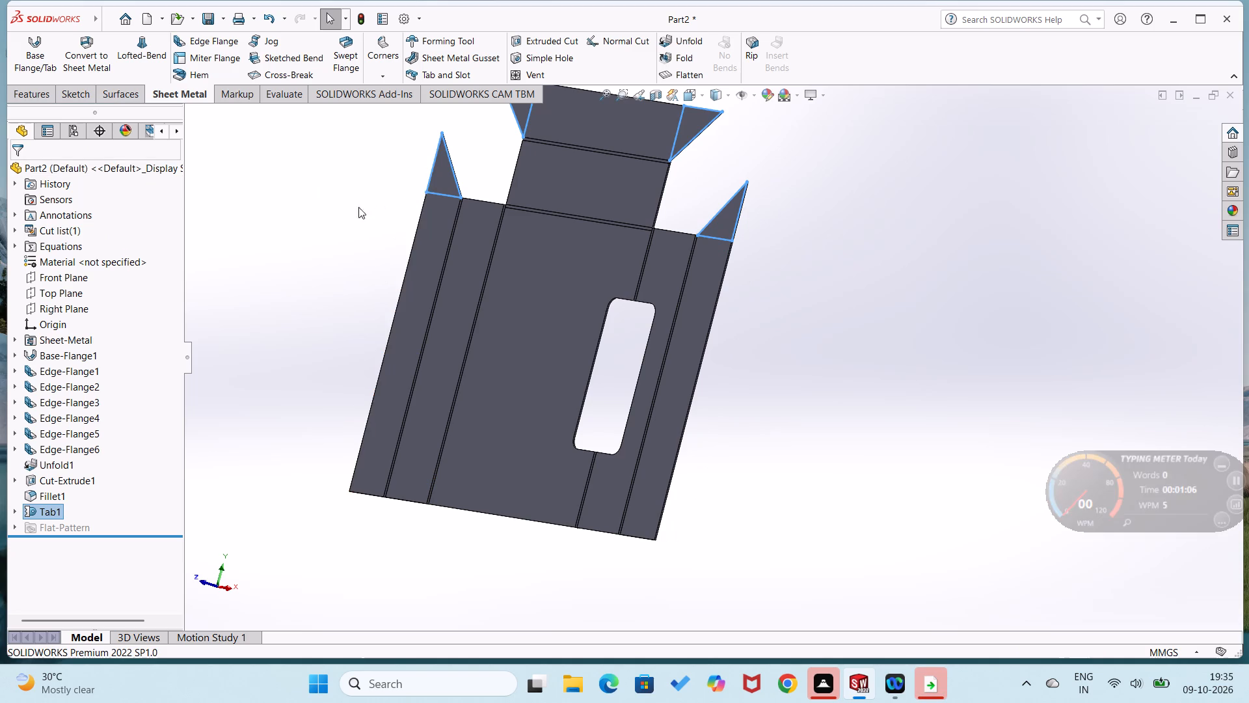
Fold all six edge bends back up, keeping the large central face fixed.
left_click(343, 211)
left_click(680, 64)
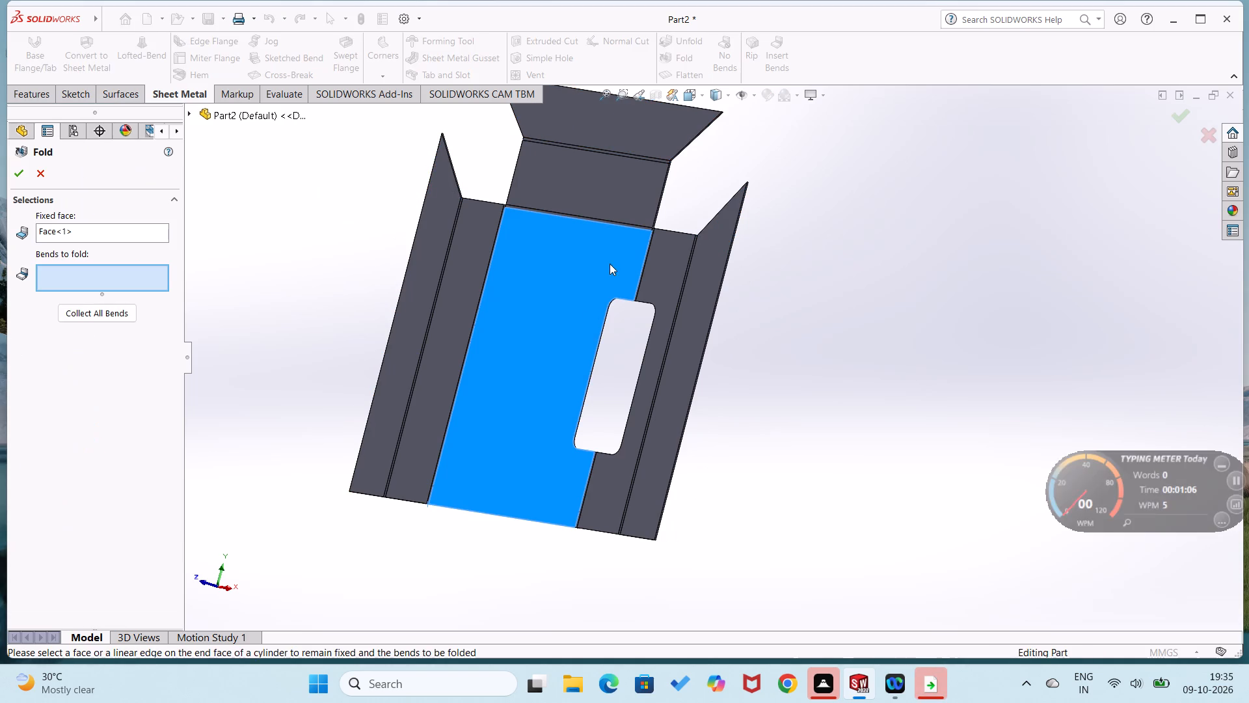
left_click(9, 169)
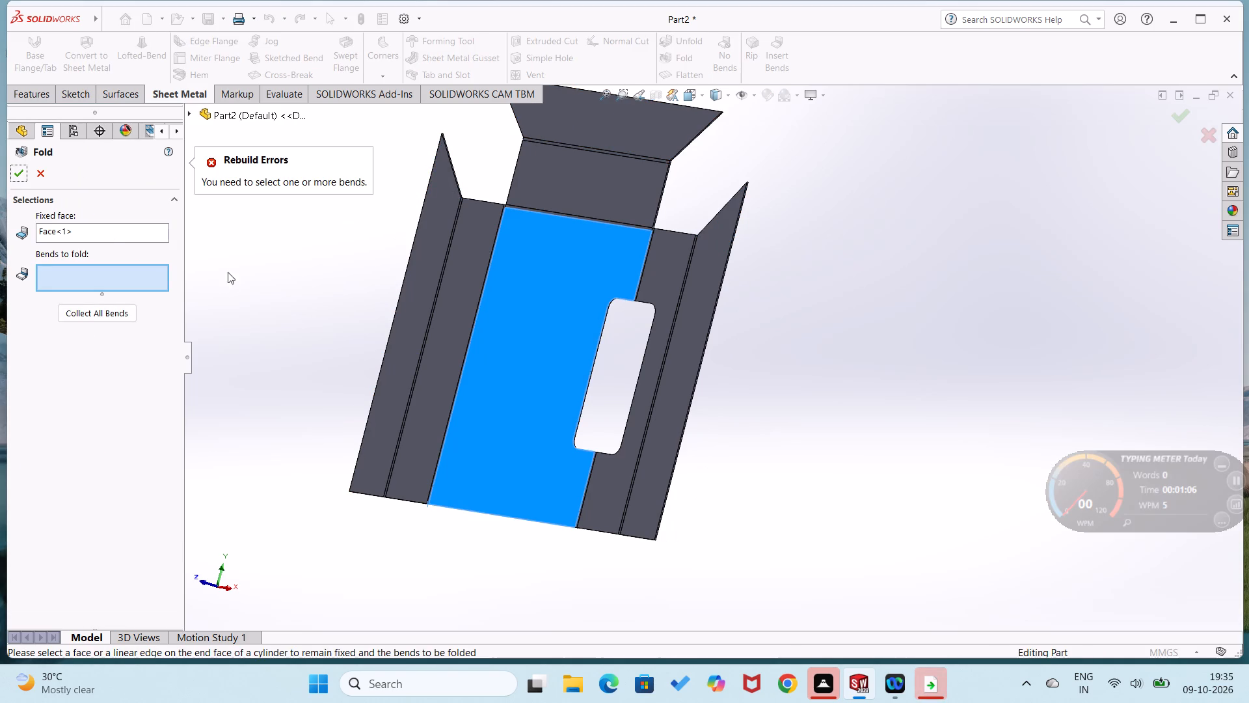
left_click(536, 364)
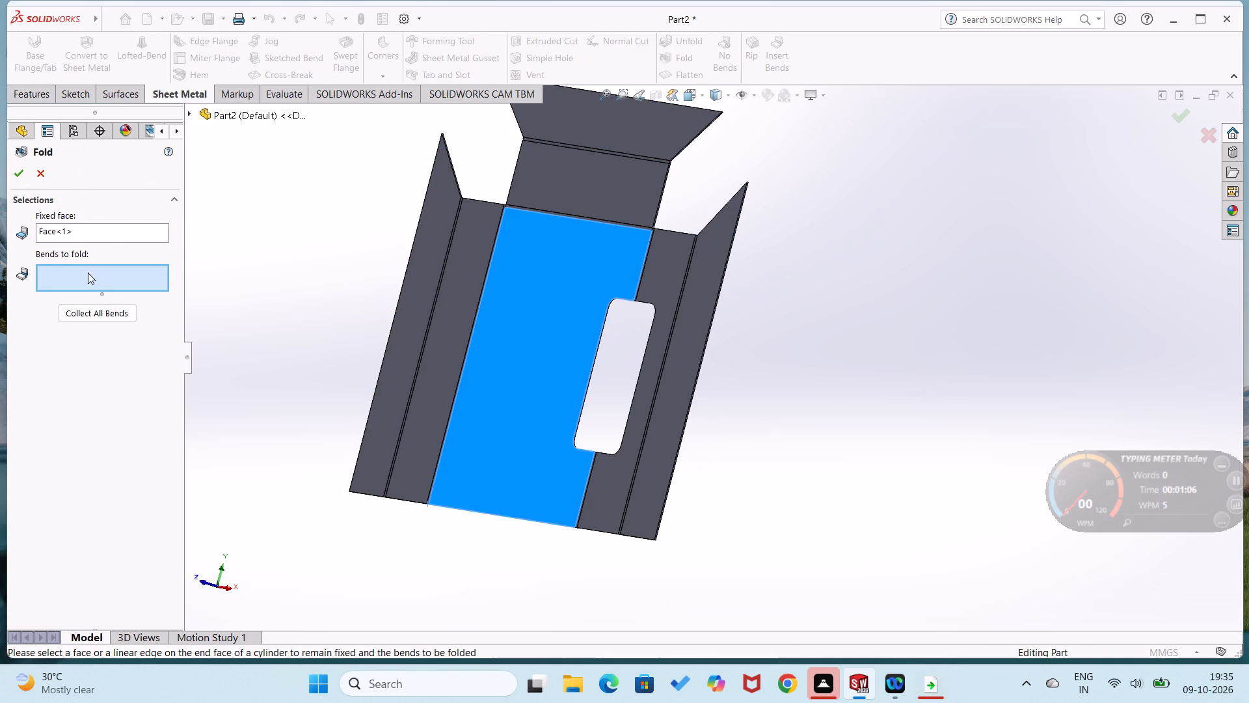
left_click(98, 314)
left_click(18, 171)
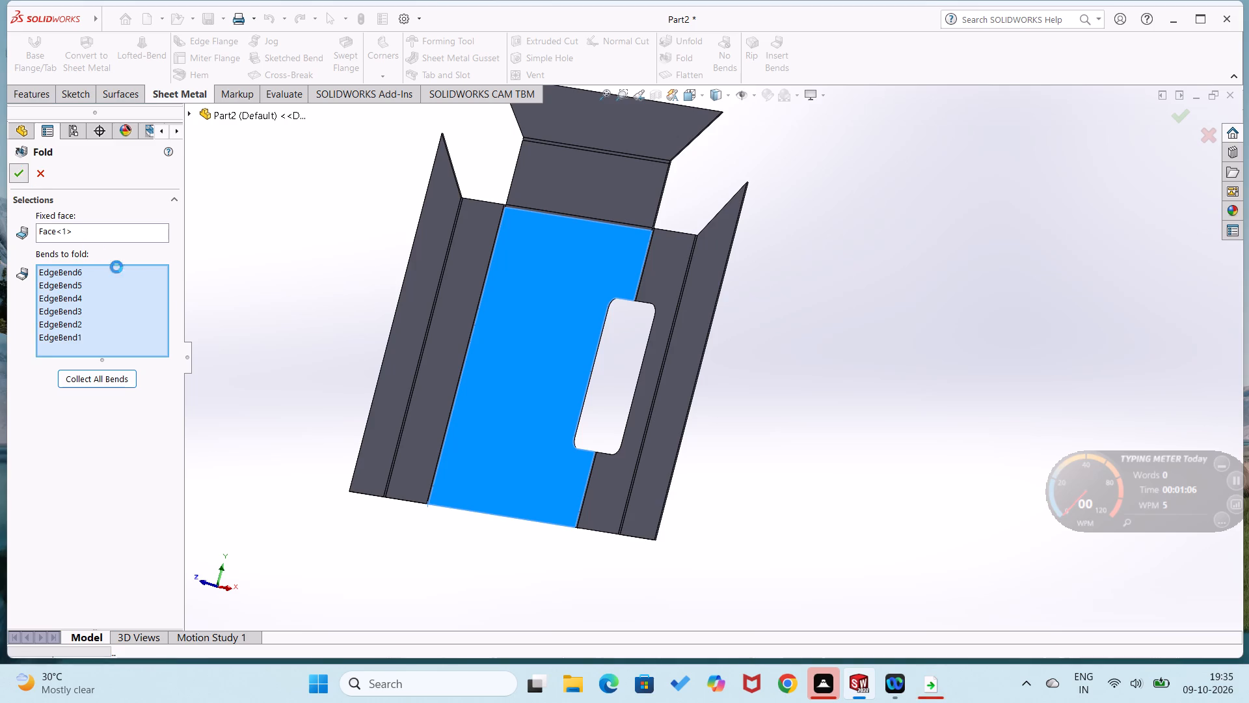
Examine the folded part from several angles, including the isometric view, checking the mitred flange corners and the cutout.
middle_click_drag(238, 352, 288, 357)
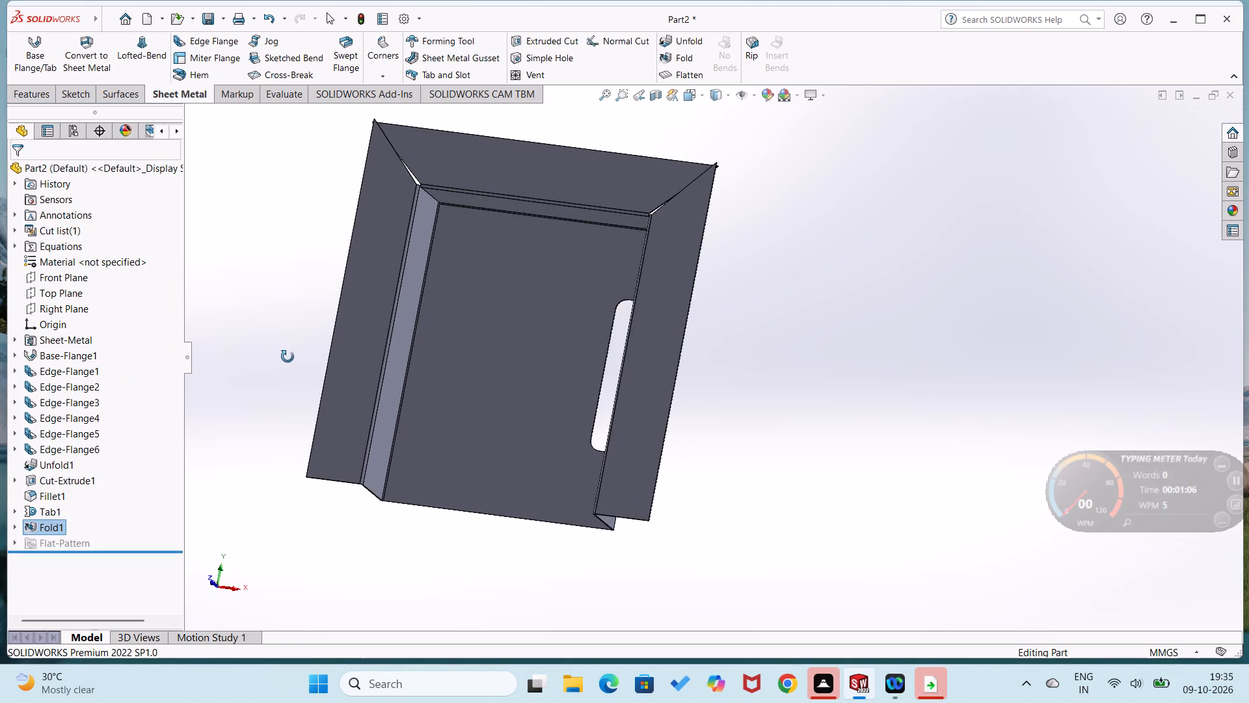
middle_click_drag(288, 357, 345, 433)
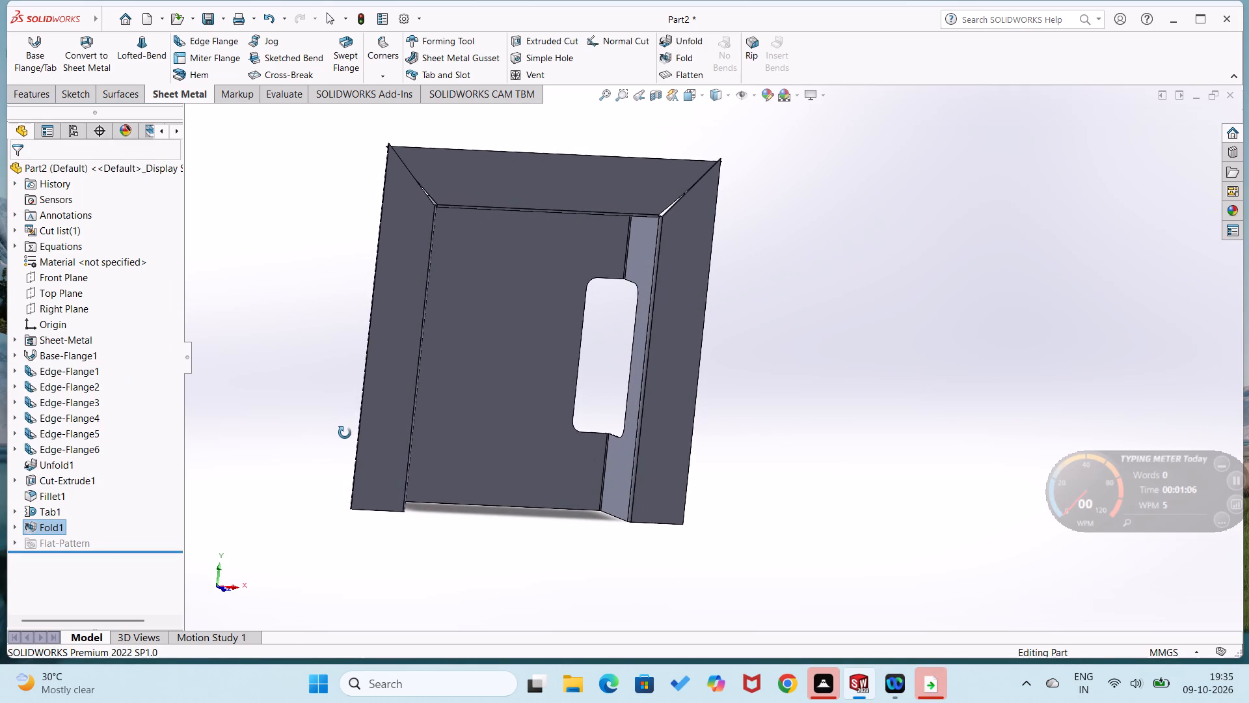
middle_click_drag(345, 433, 438, 560)
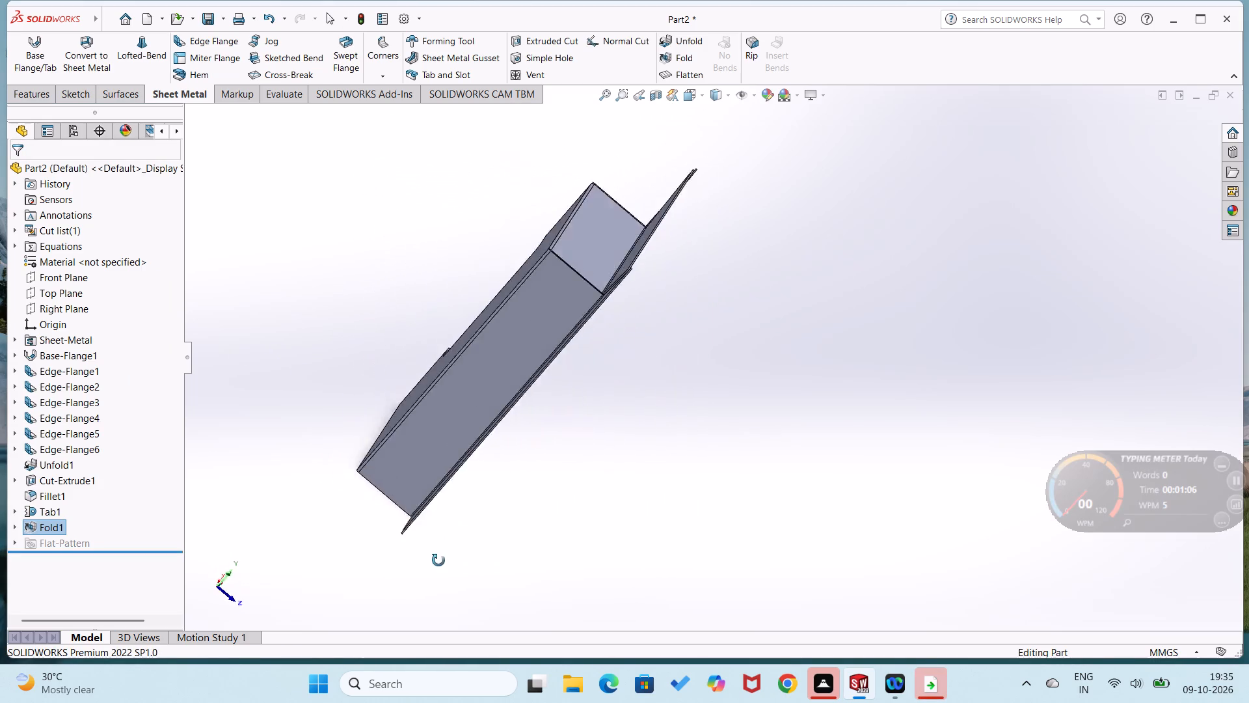
middle_click_drag(438, 560, 768, 444)
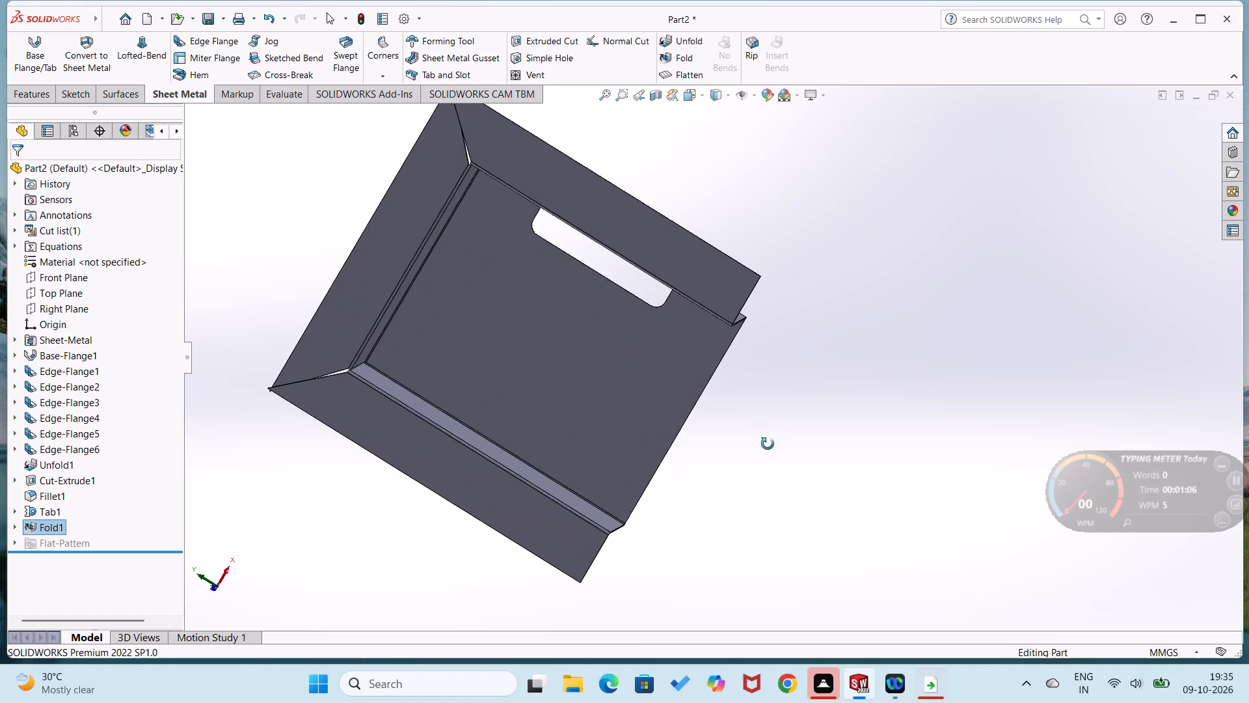
middle_click_drag(768, 444, 813, 355)
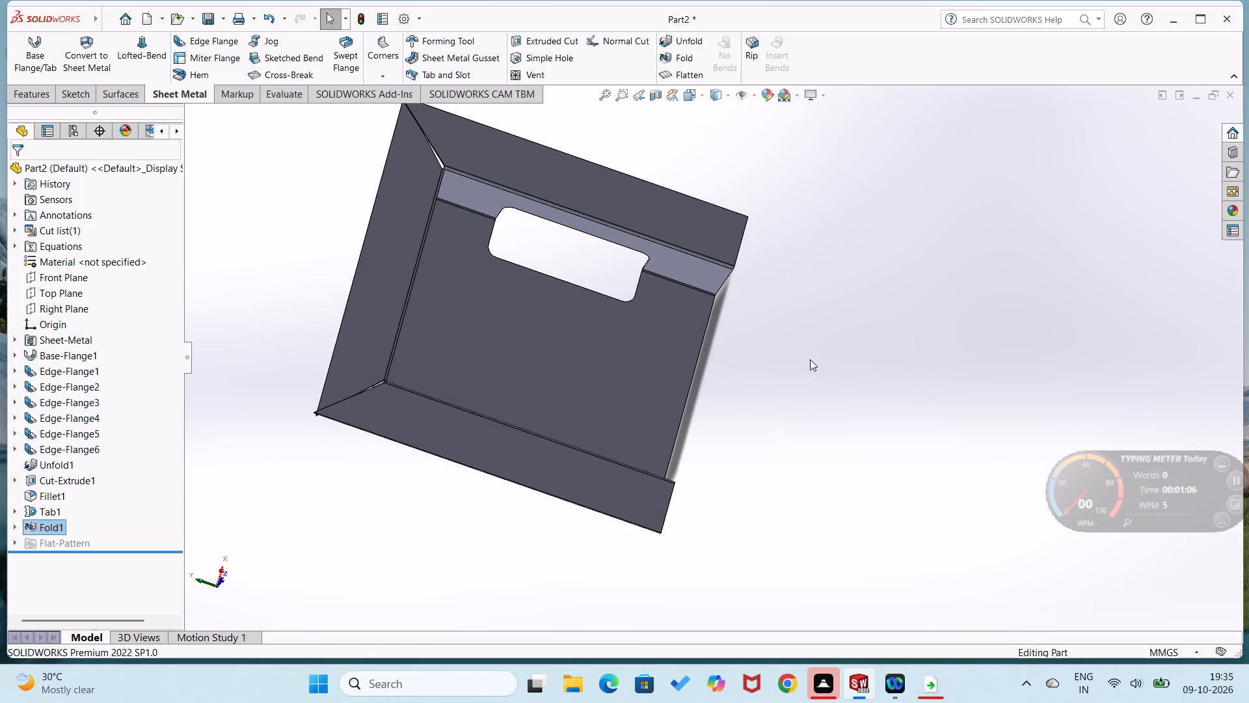
key("ctrl+7")
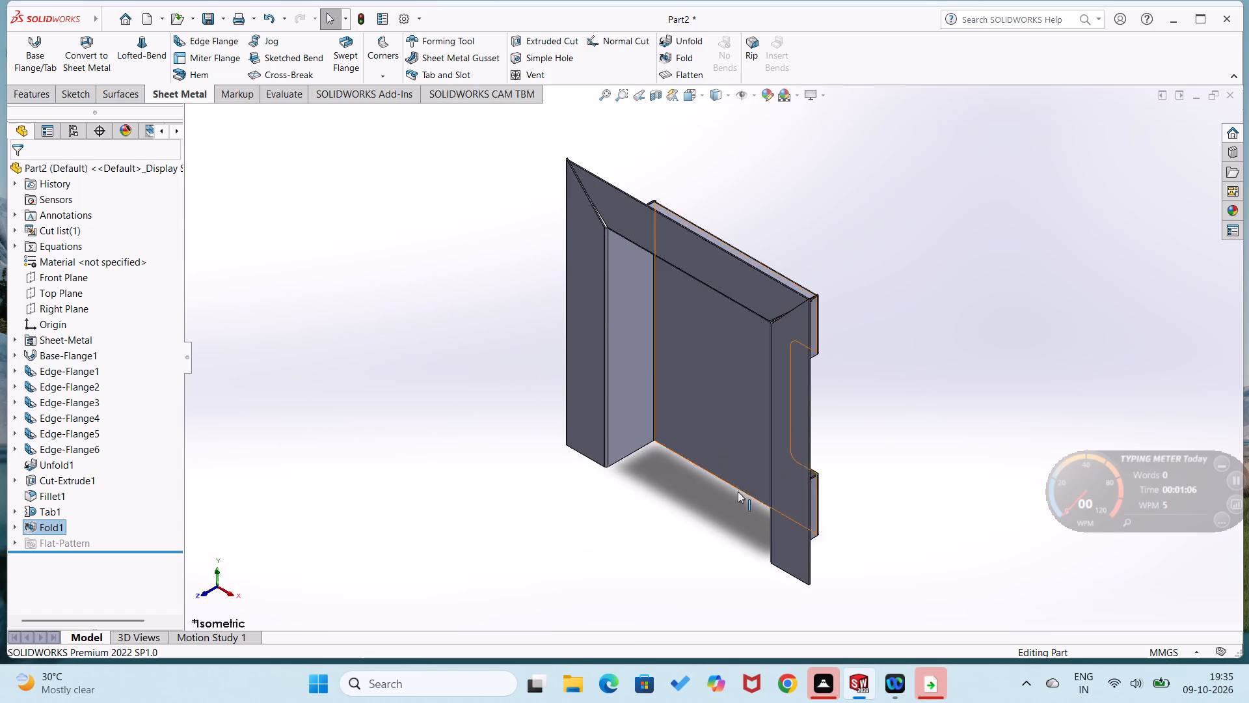
middle_click_drag(677, 561, 790, 335)
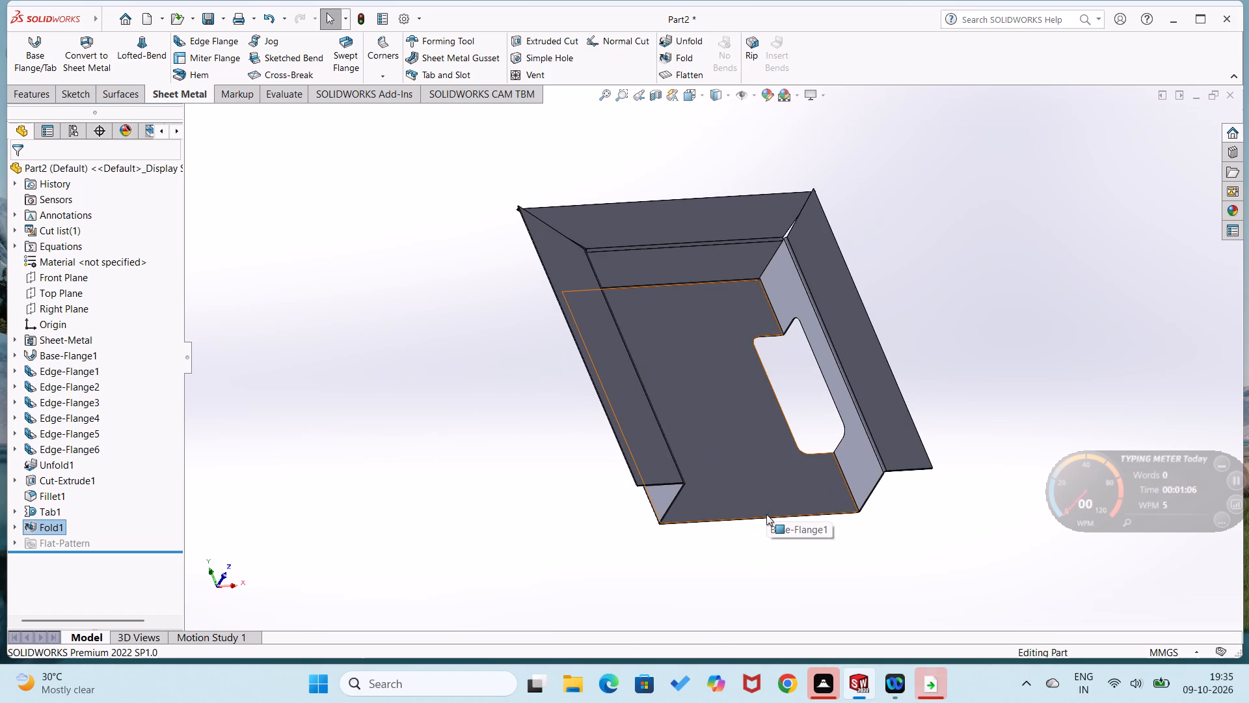
middle_click_drag(766, 514, 762, 499)
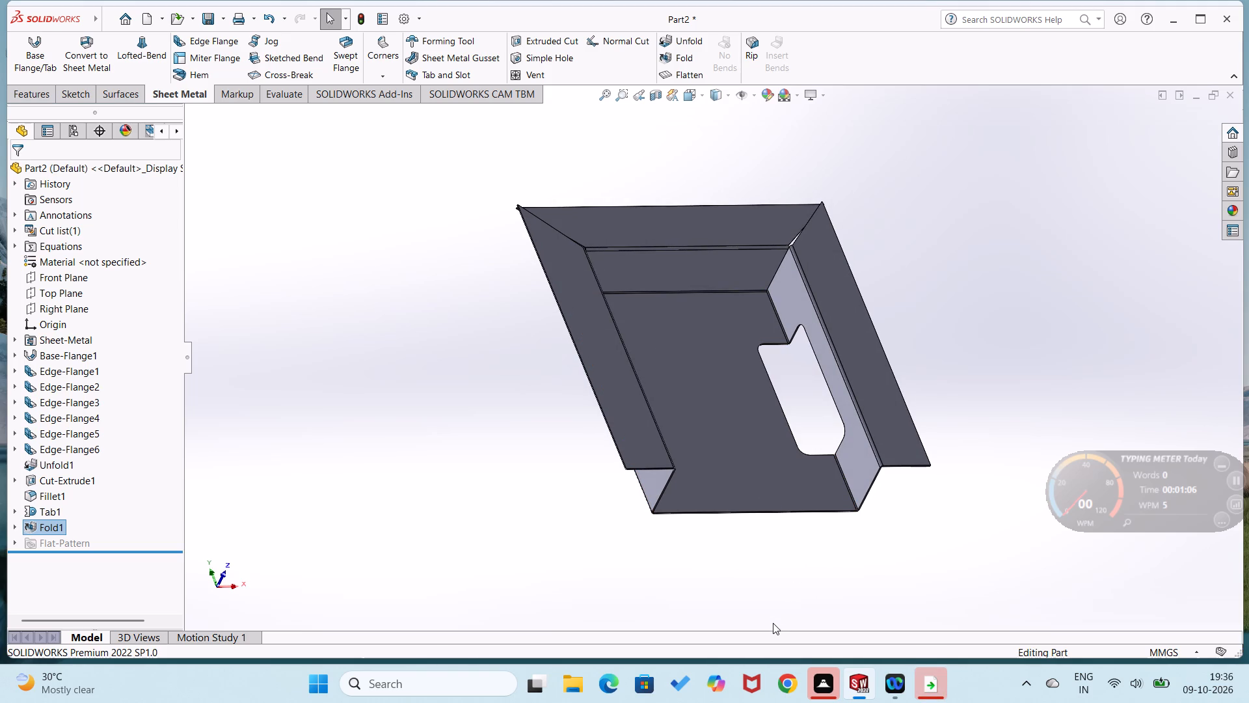
Close the finished sheet metal part without saving the changes.
left_click(1236, 96)
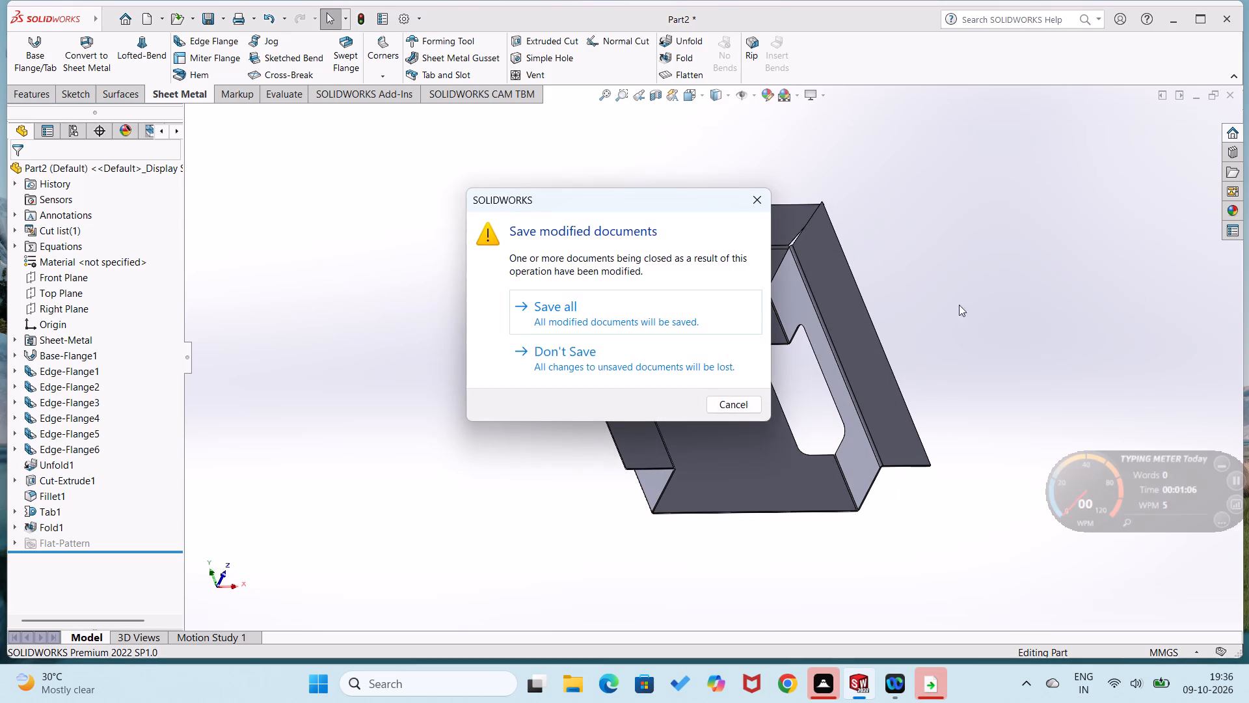
left_click(738, 359)
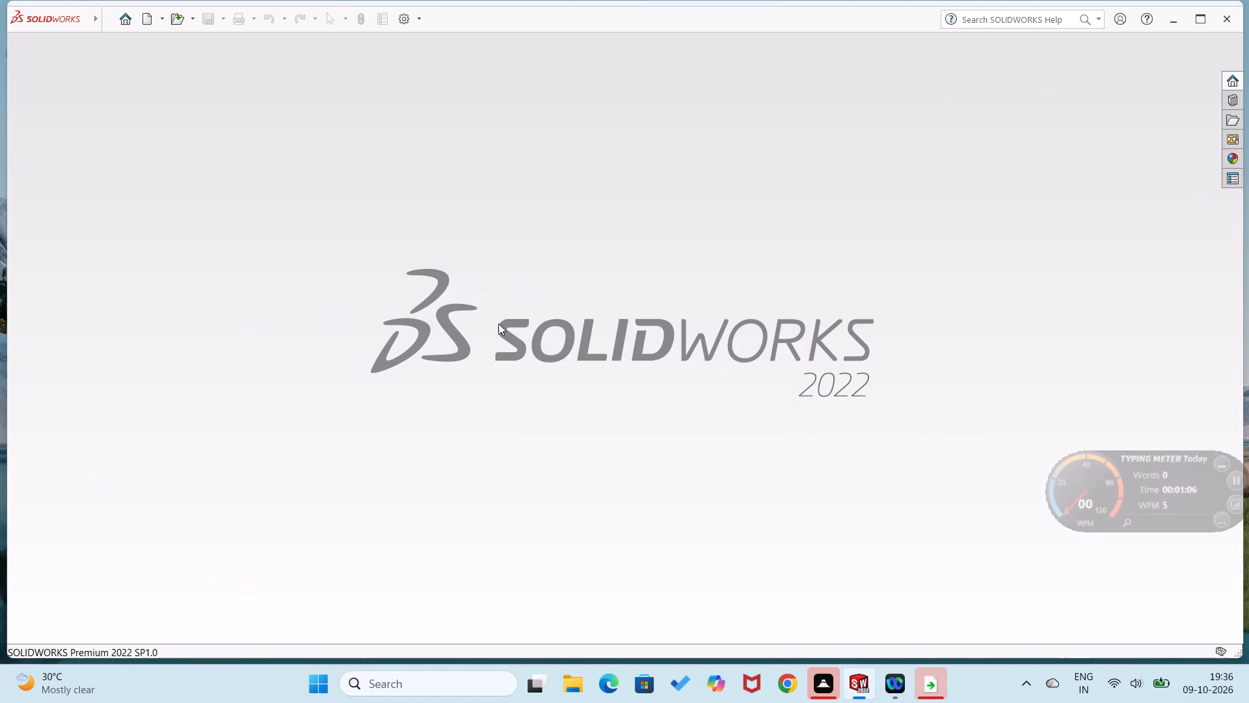
Create a new part document.
left_click(121, 20)
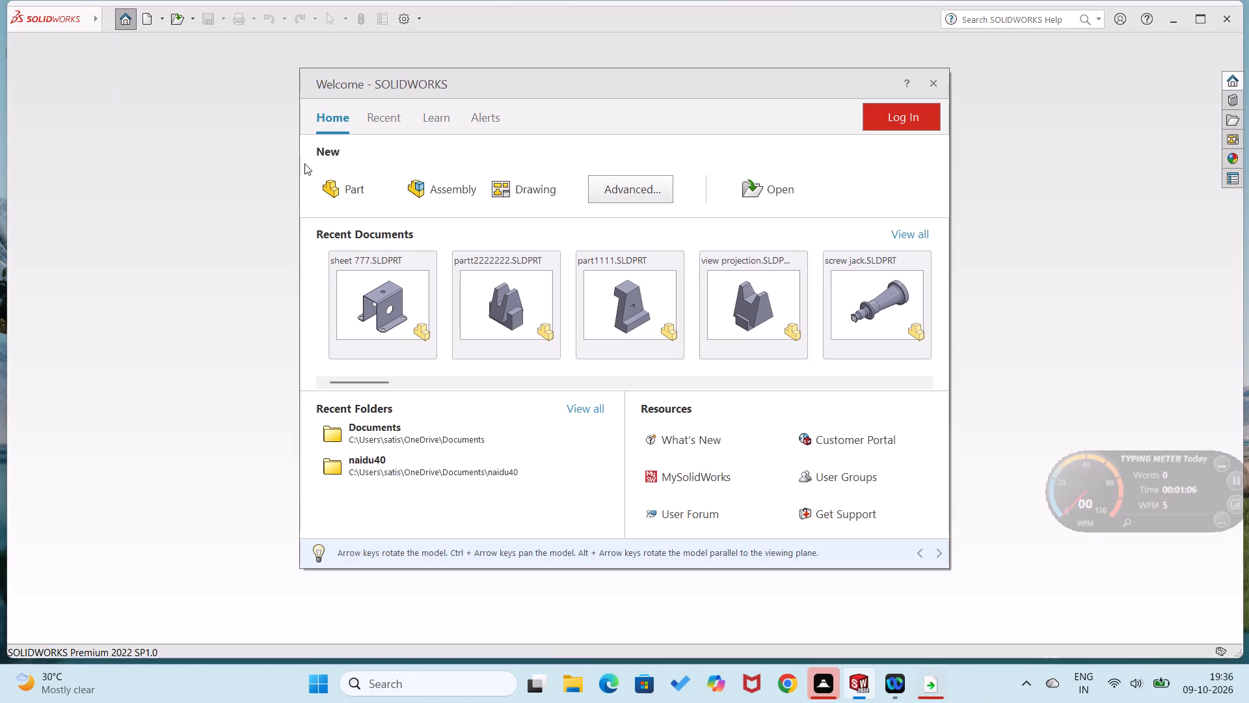
left_click(334, 195)
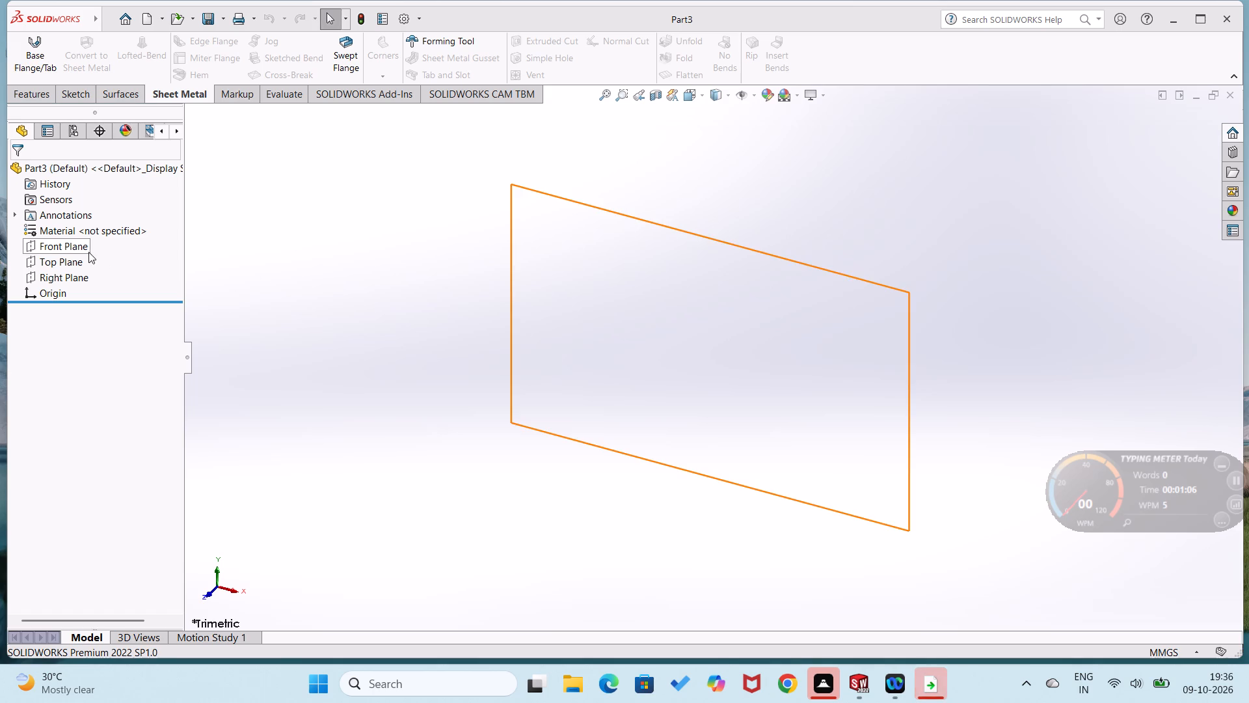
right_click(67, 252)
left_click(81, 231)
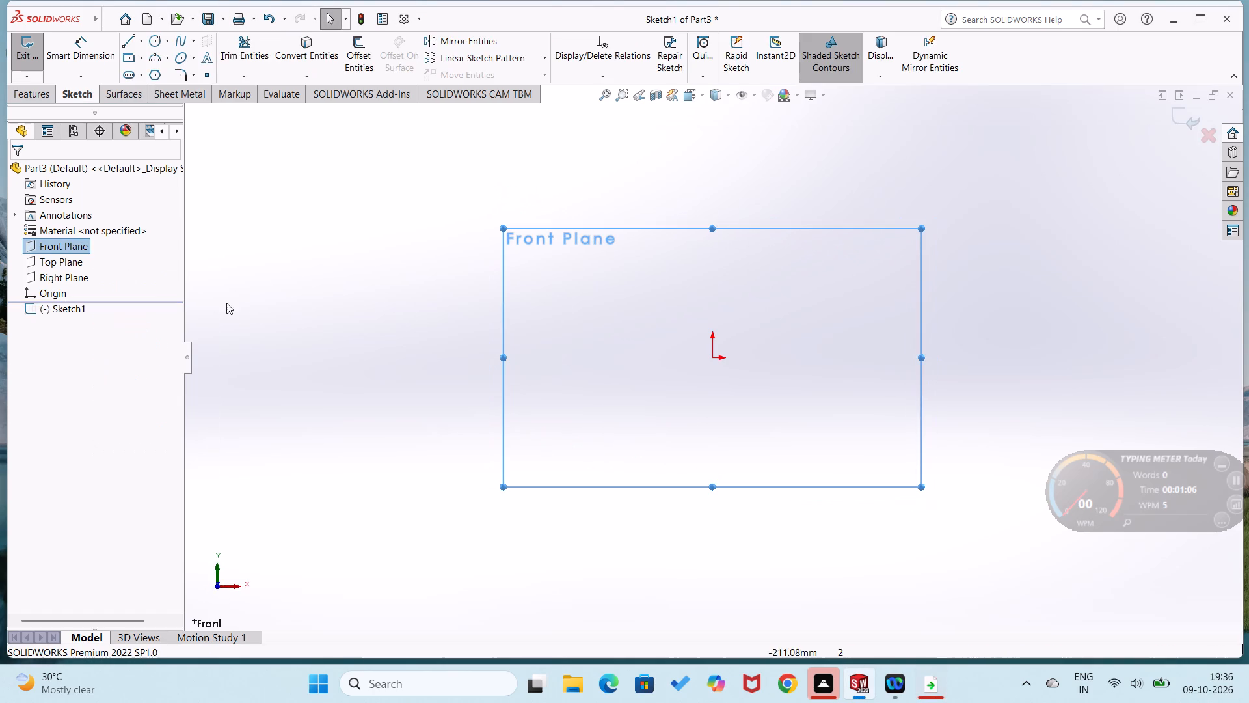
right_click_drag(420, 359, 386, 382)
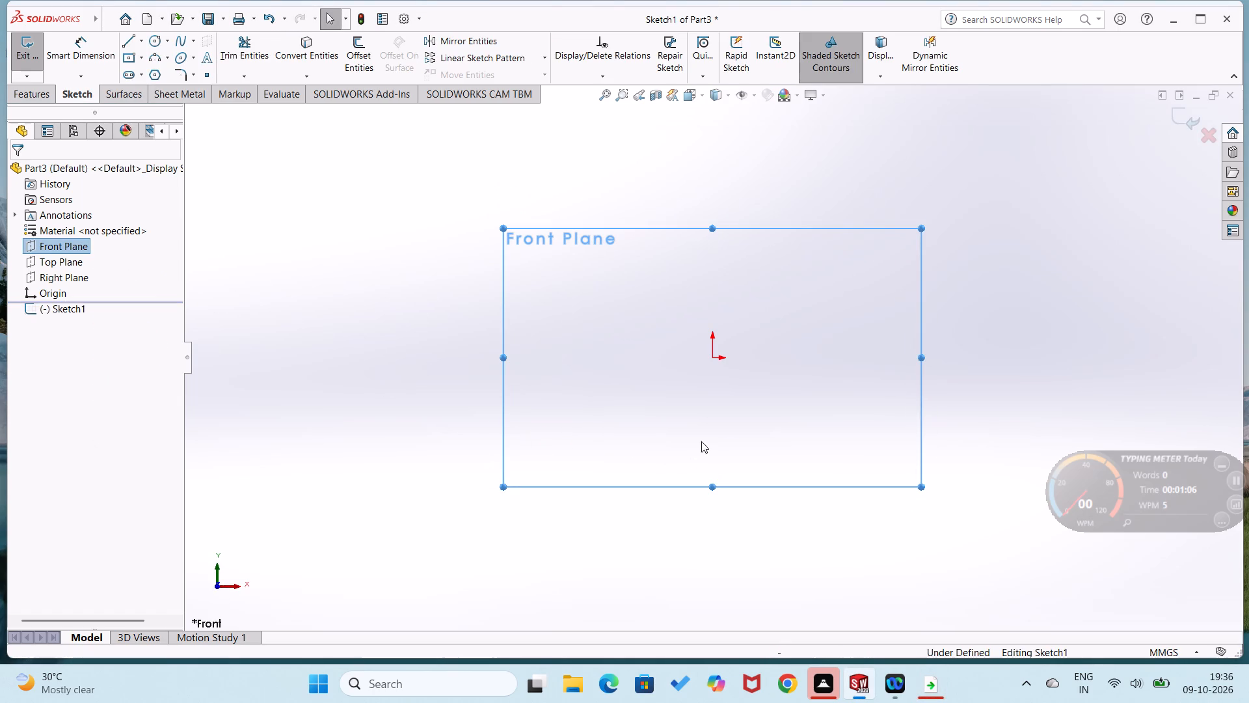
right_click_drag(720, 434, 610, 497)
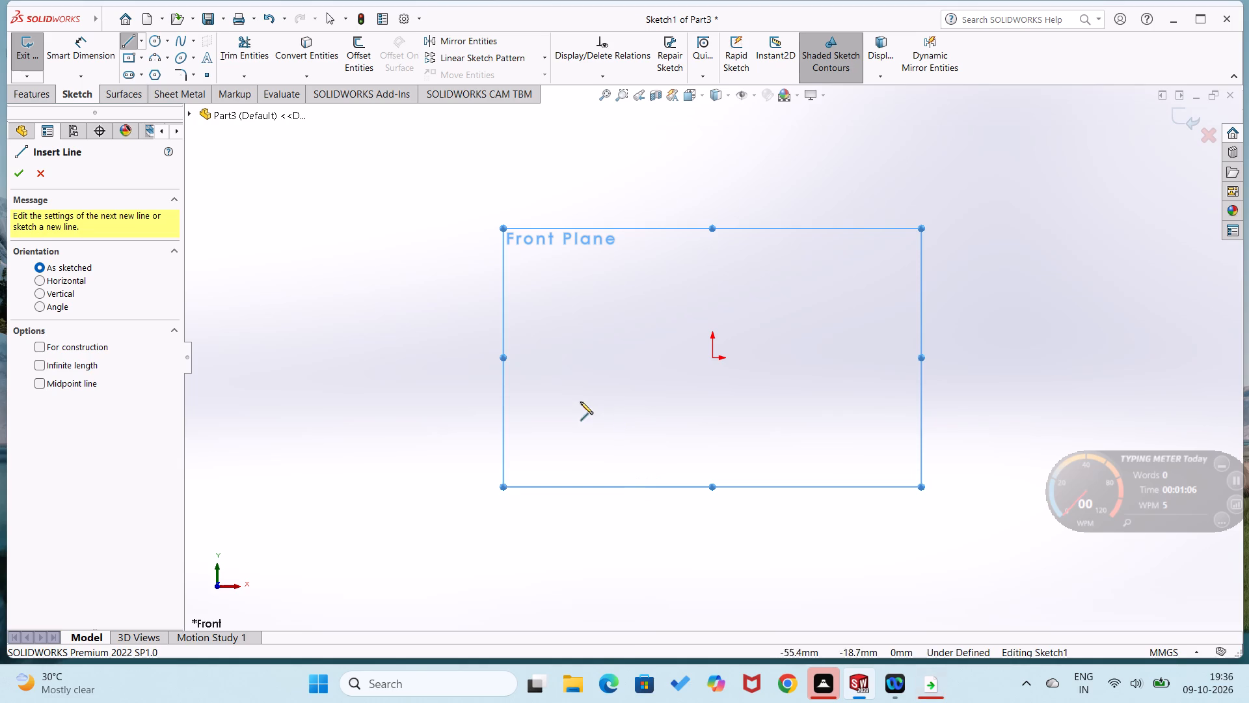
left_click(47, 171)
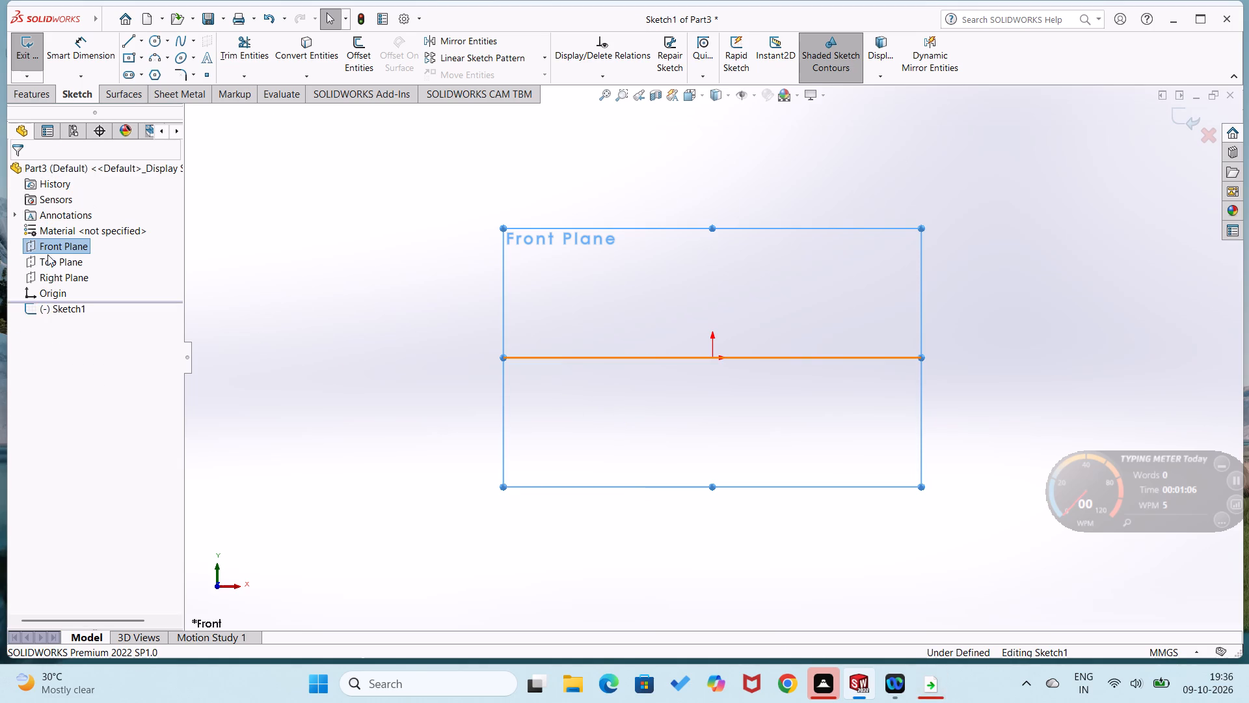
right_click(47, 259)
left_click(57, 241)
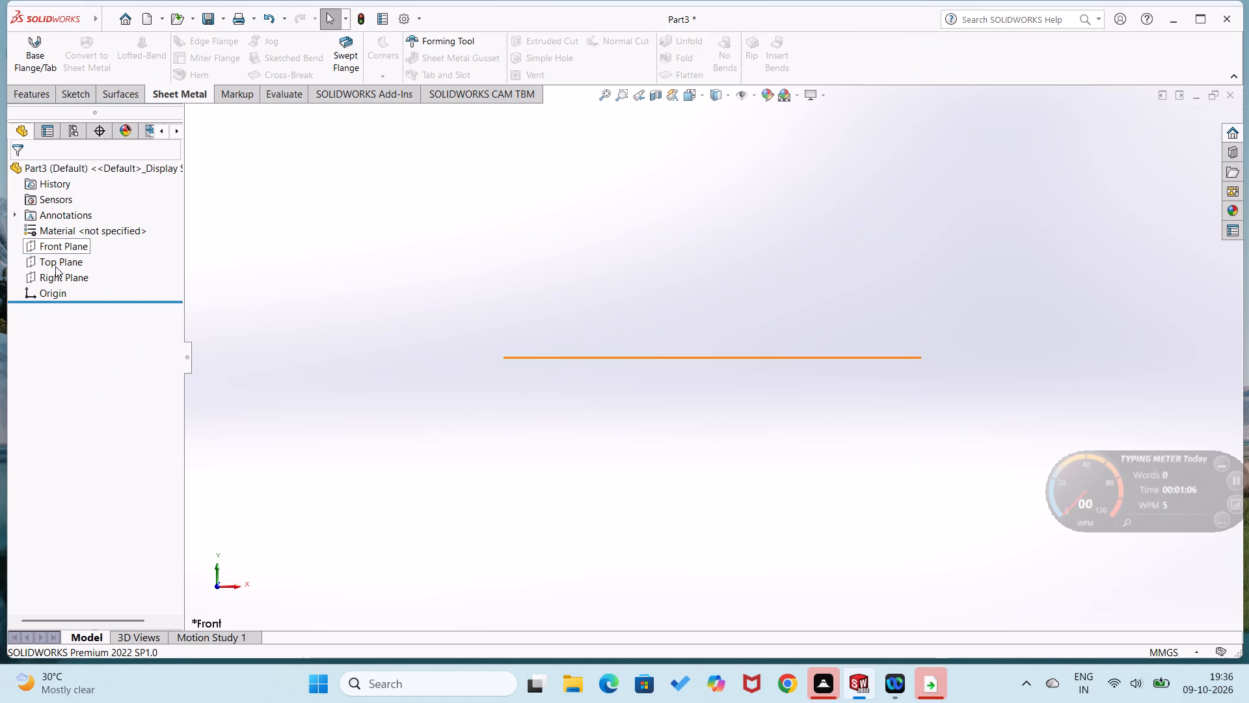
Open a sketch on the Top Plane and draw a center rectangle about 63 by 72 mm centred on the origin.
right_click(55, 266)
left_click(66, 248)
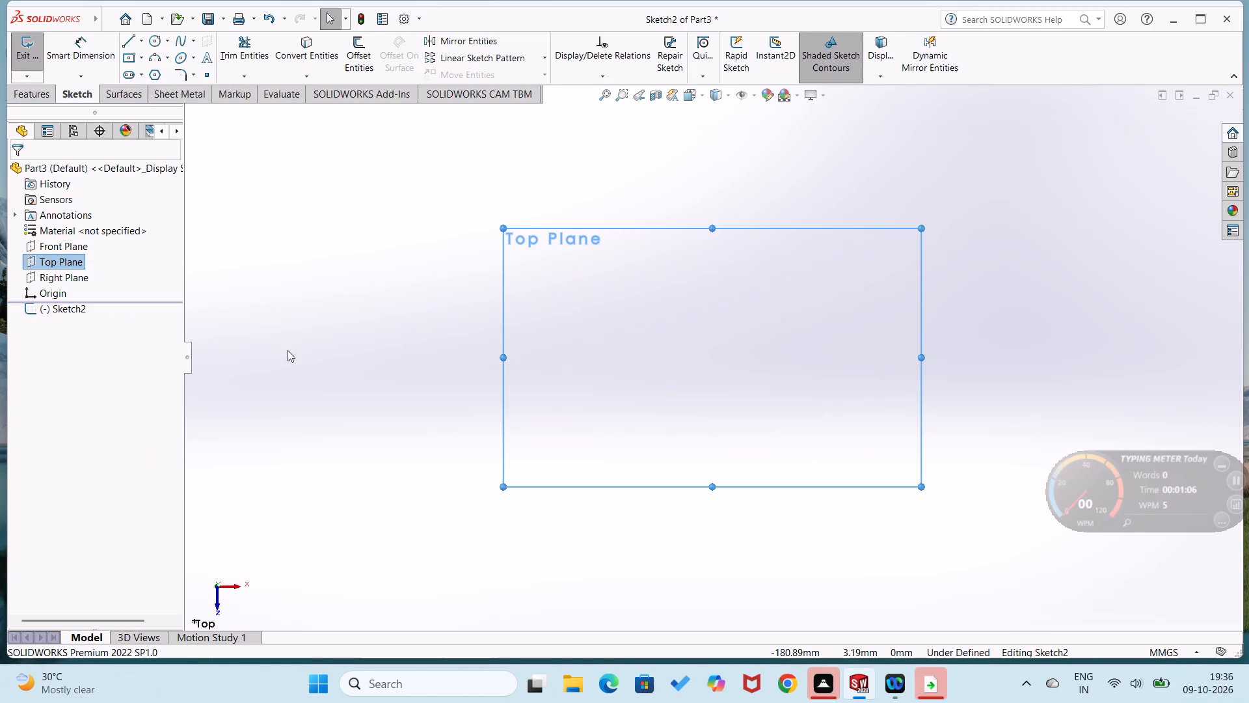
right_click_drag(288, 350, 435, 391)
right_click_drag(524, 400, 673, 430)
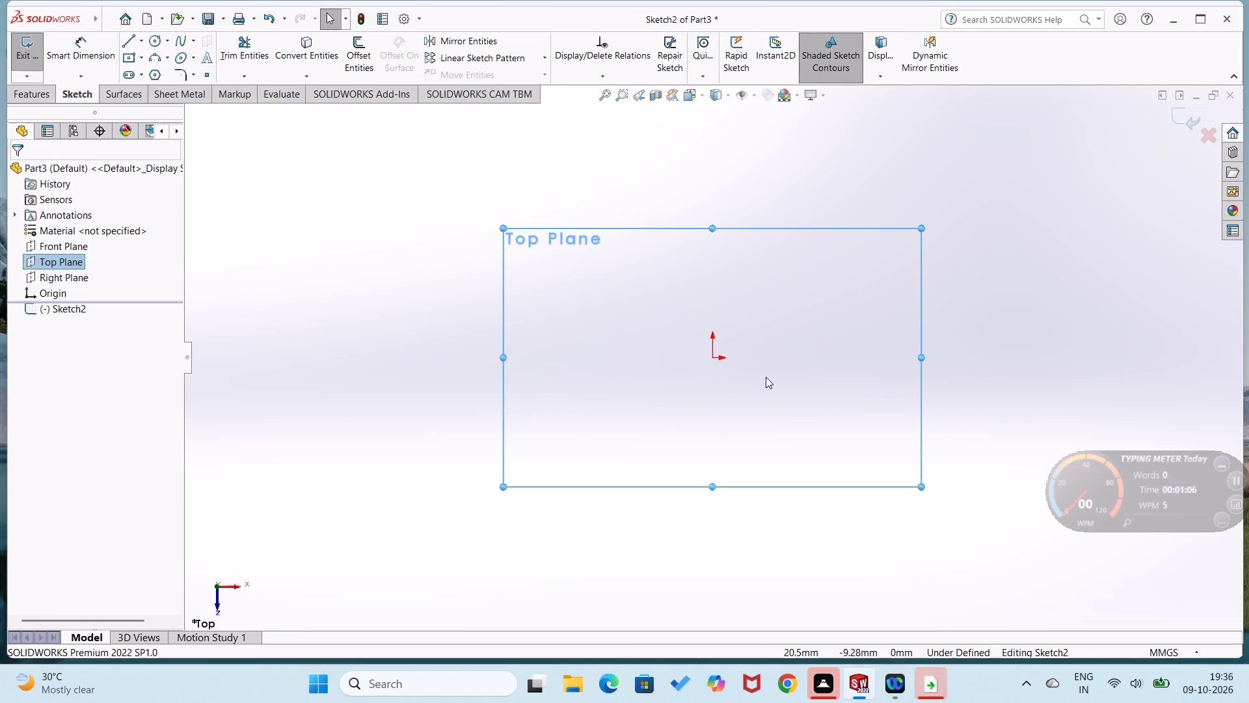
right_click_drag(732, 384, 731, 513)
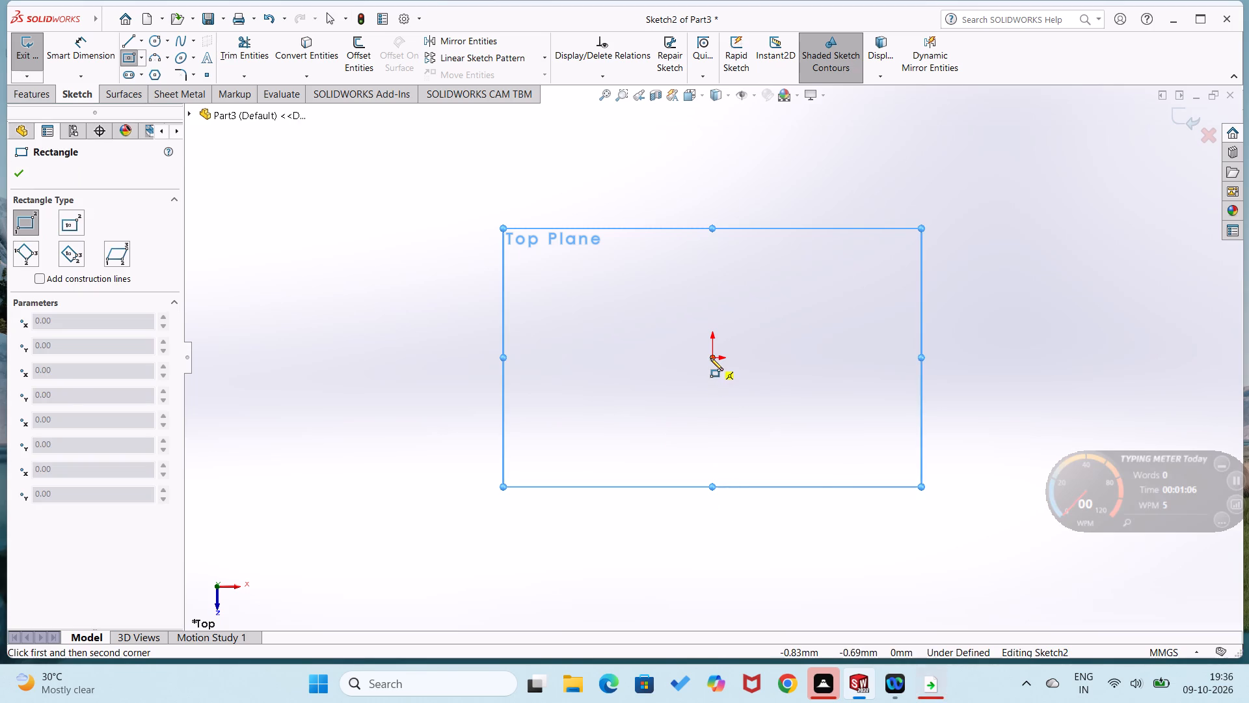
left_click(710, 358)
right_click_drag(732, 325, 676, 447)
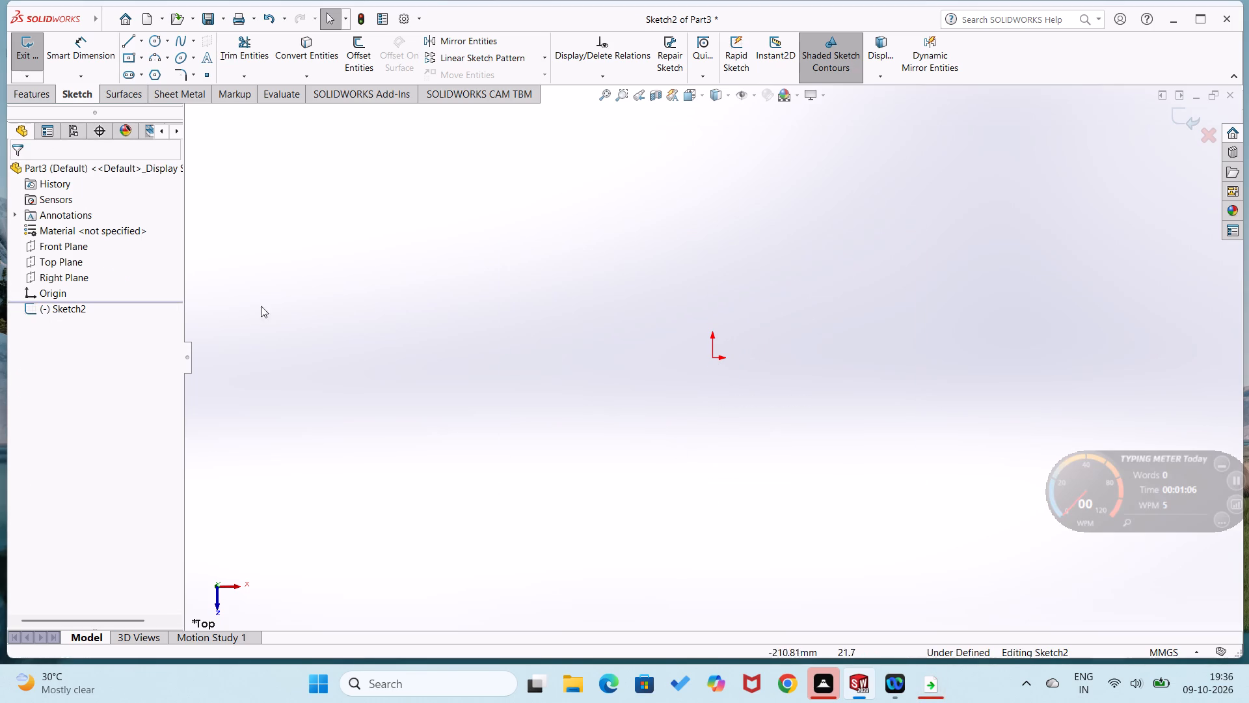
right_click_drag(286, 299, 293, 441)
left_click(67, 223)
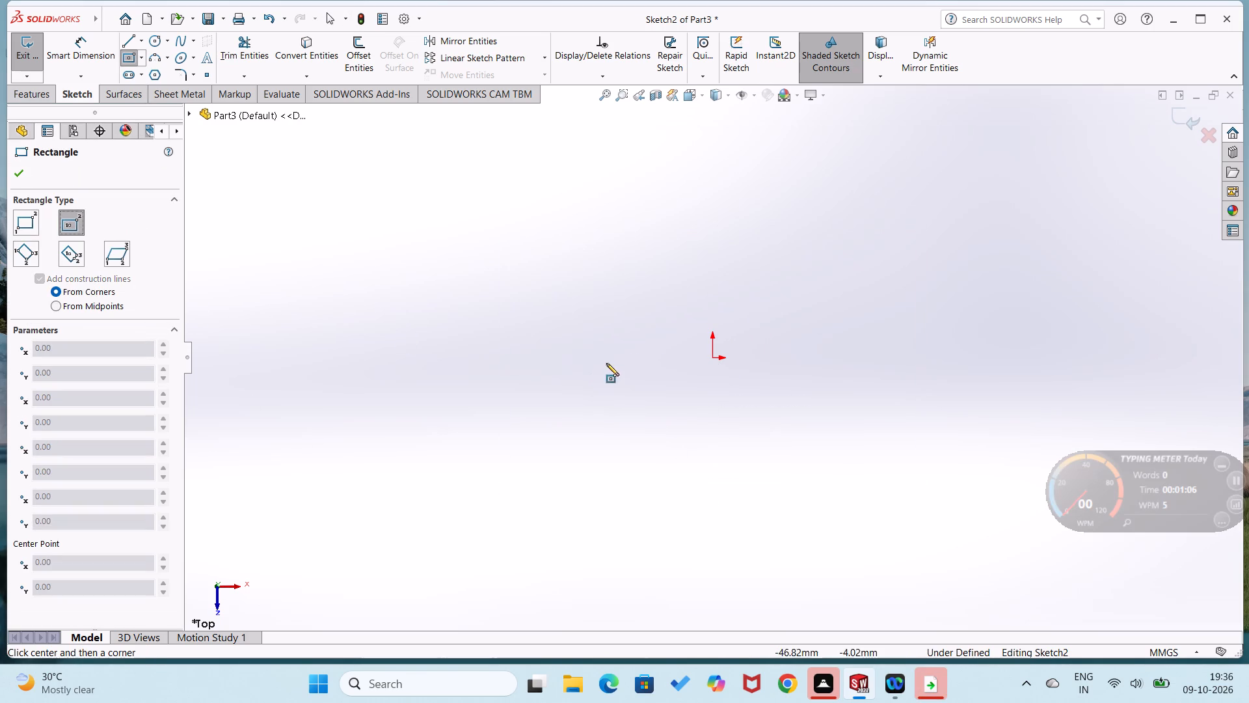
left_click(715, 359)
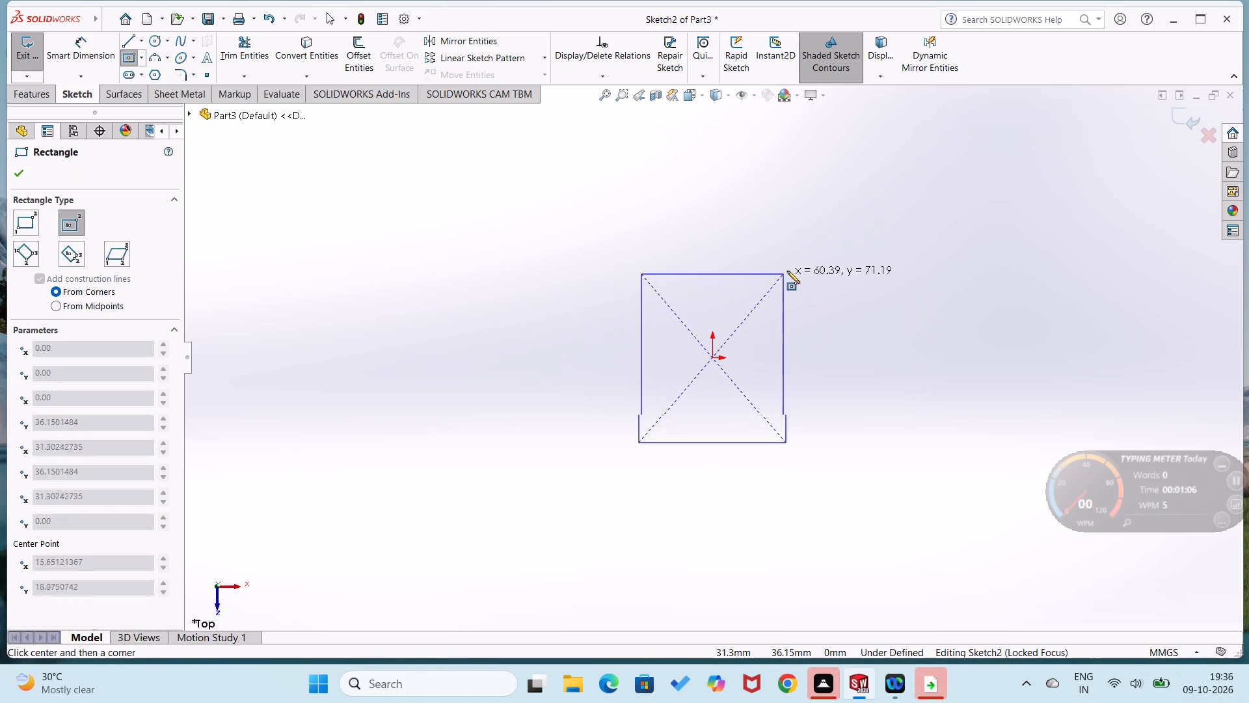
left_click(790, 269)
Dimension the rectangle's vertical side to 80 mm.
right_click_drag(590, 434, 578, 310)
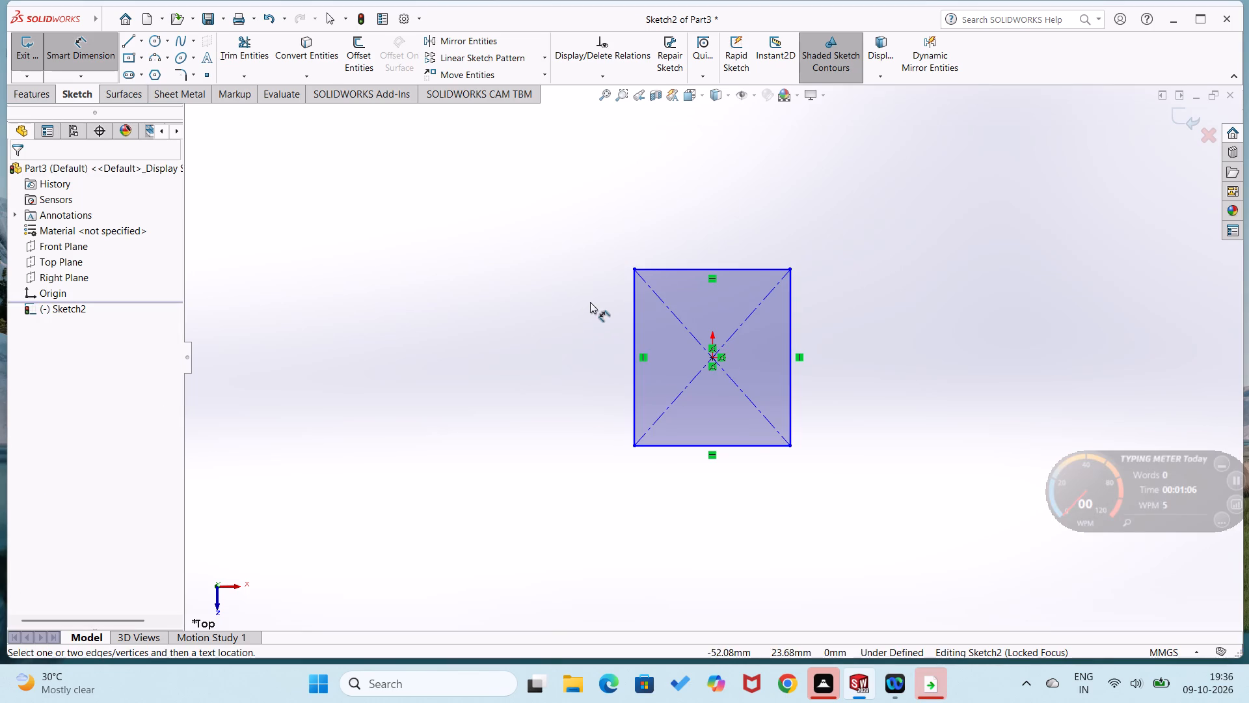
left_click(636, 393)
left_click(579, 396)
type("80")
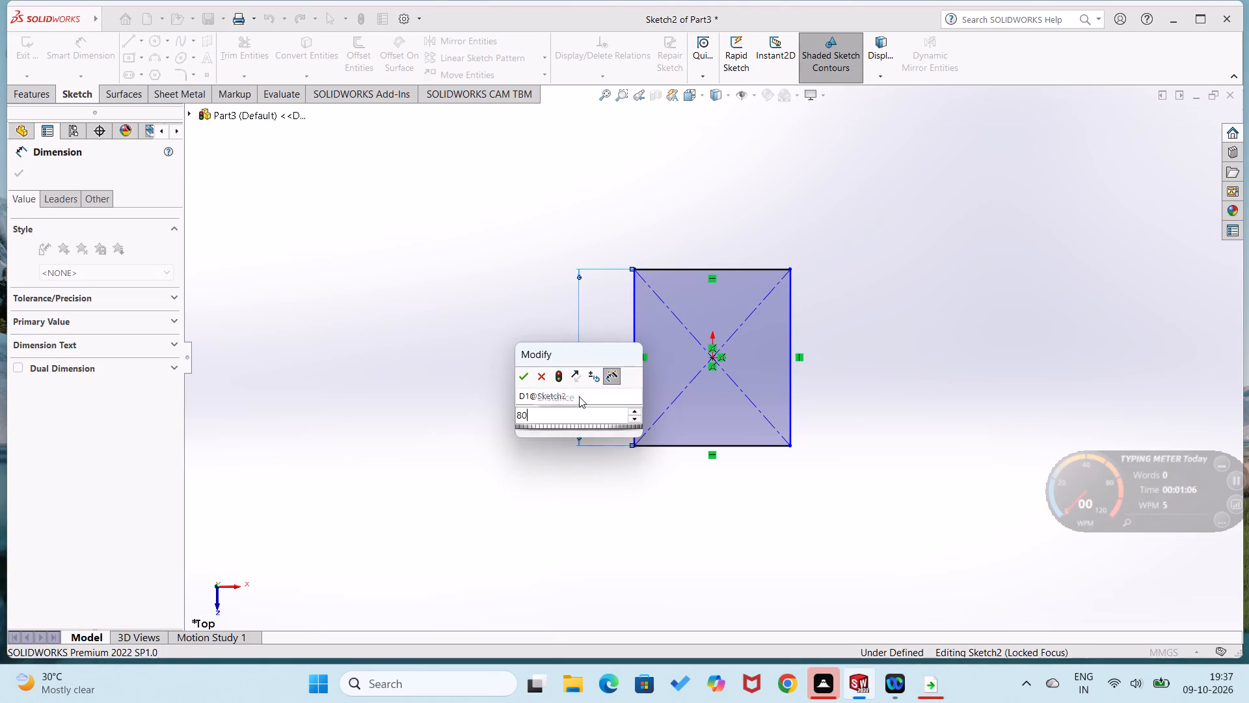
key("Return")
left_click(451, 428)
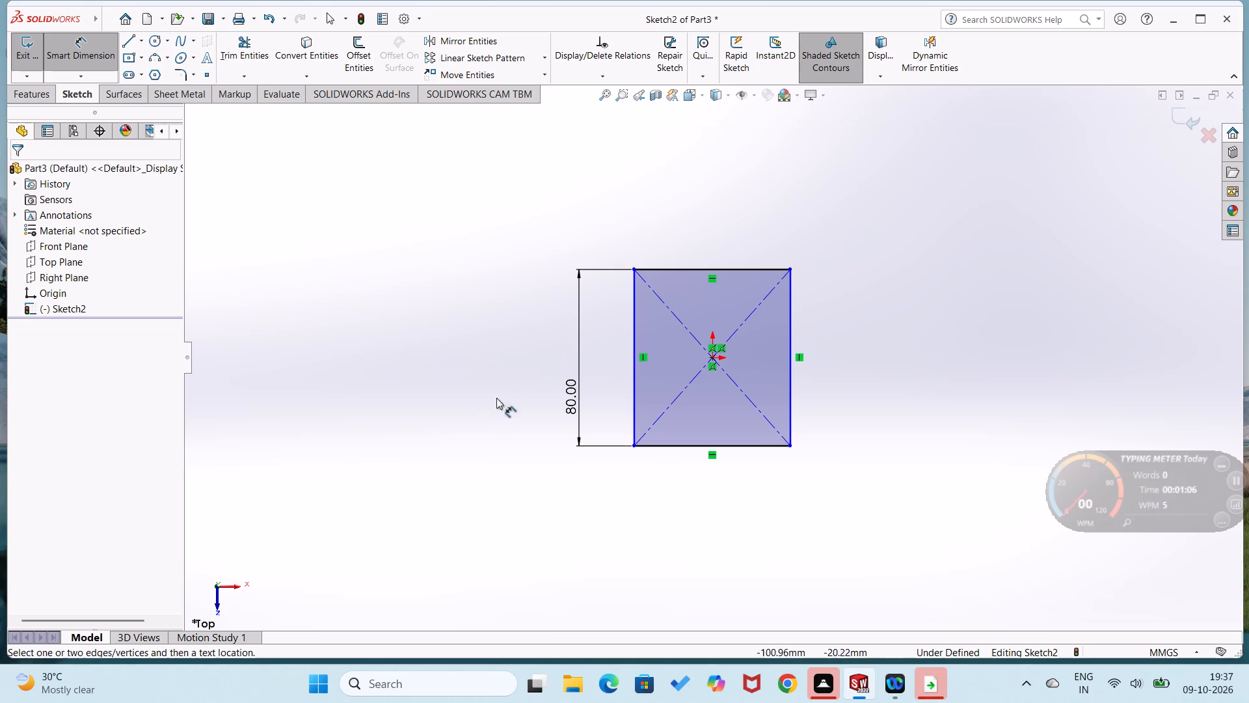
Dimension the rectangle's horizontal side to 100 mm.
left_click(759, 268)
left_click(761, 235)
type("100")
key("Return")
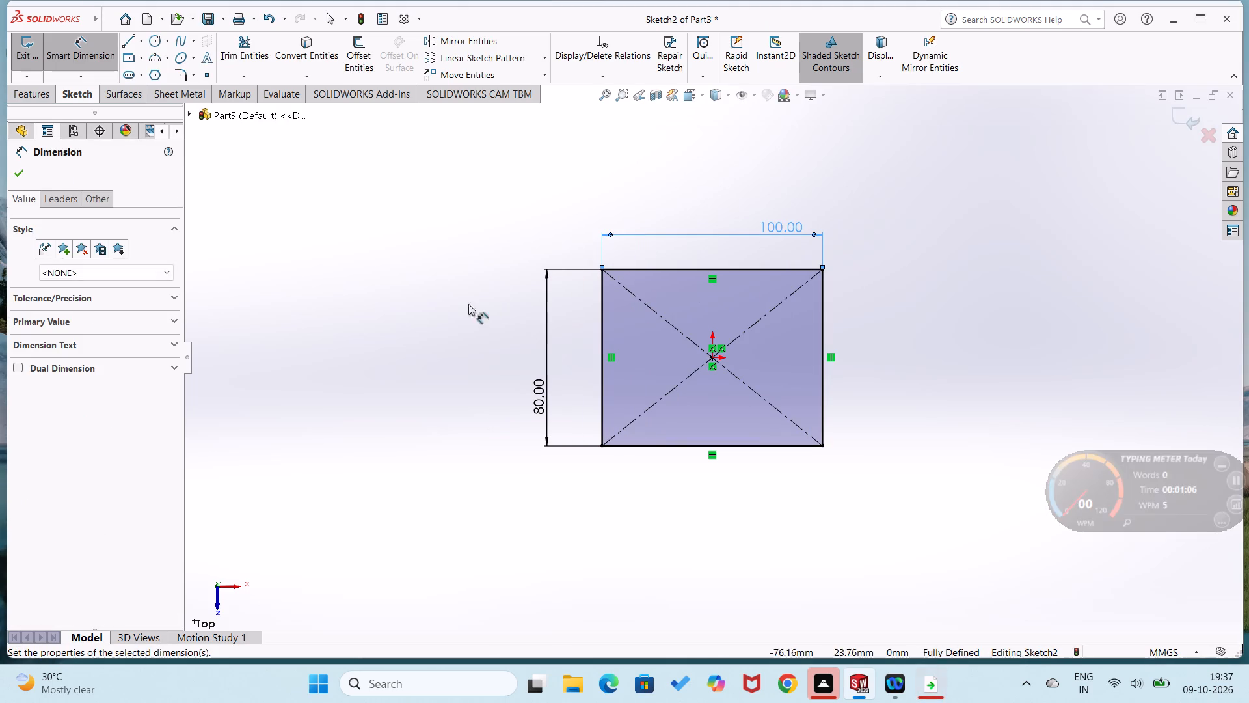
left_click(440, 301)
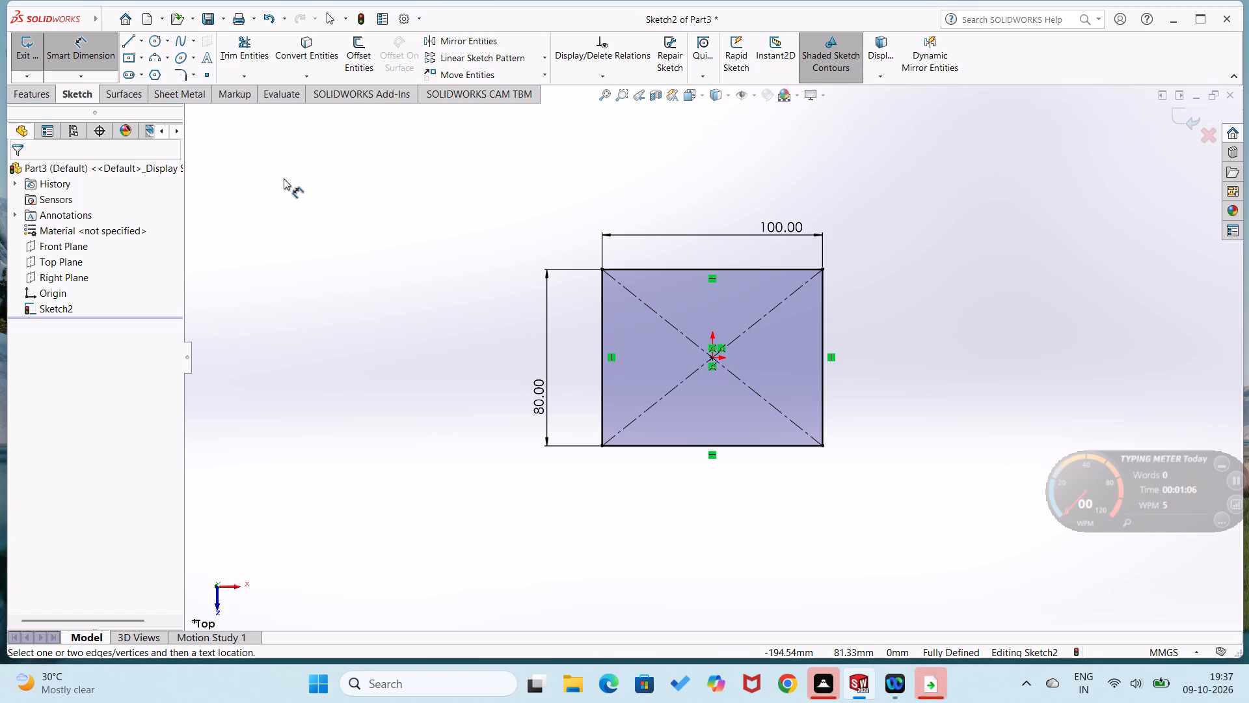
Undo both dimensions and the center rectangle, leaving the Top Plane sketch empty.
key("ctrl+z")
key("ctrl+z")
key("ctrl+z")
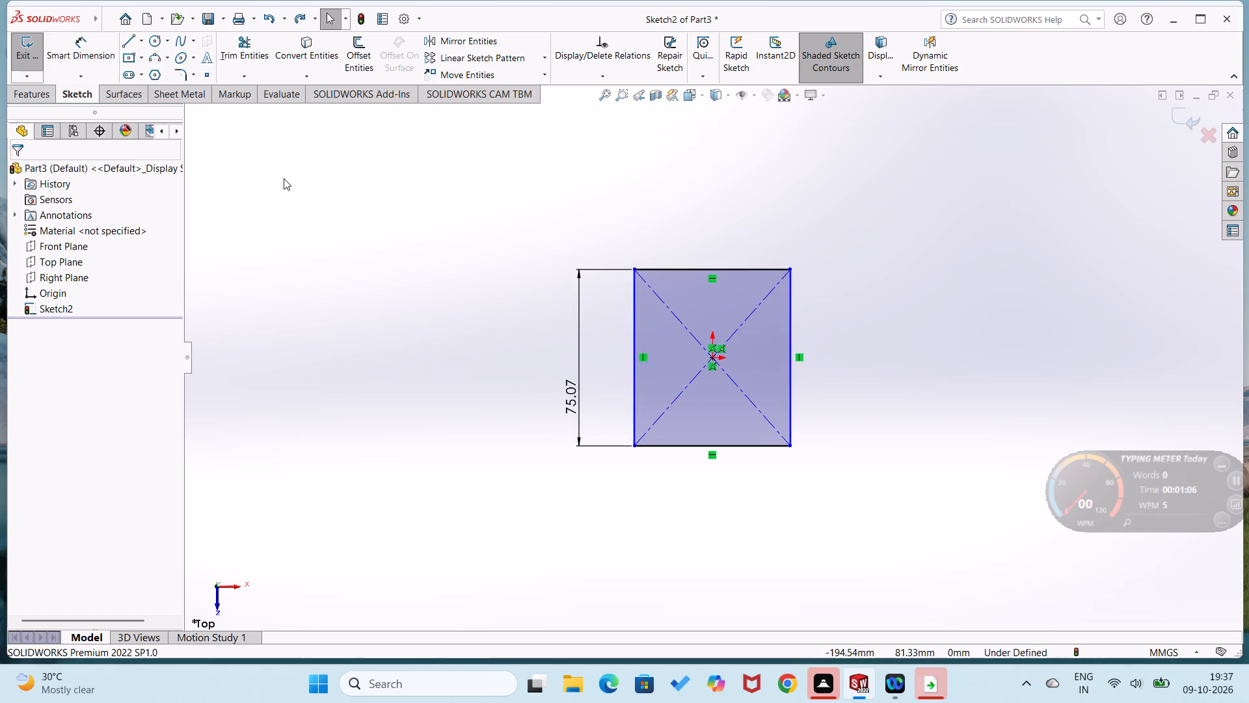
key("ctrl+z")
key("ctrl+z")
Draw a corner rectangle about 165 mm wide with its lower corner at the origin.
right_click_drag(405, 191, 370, 335)
left_click(715, 355)
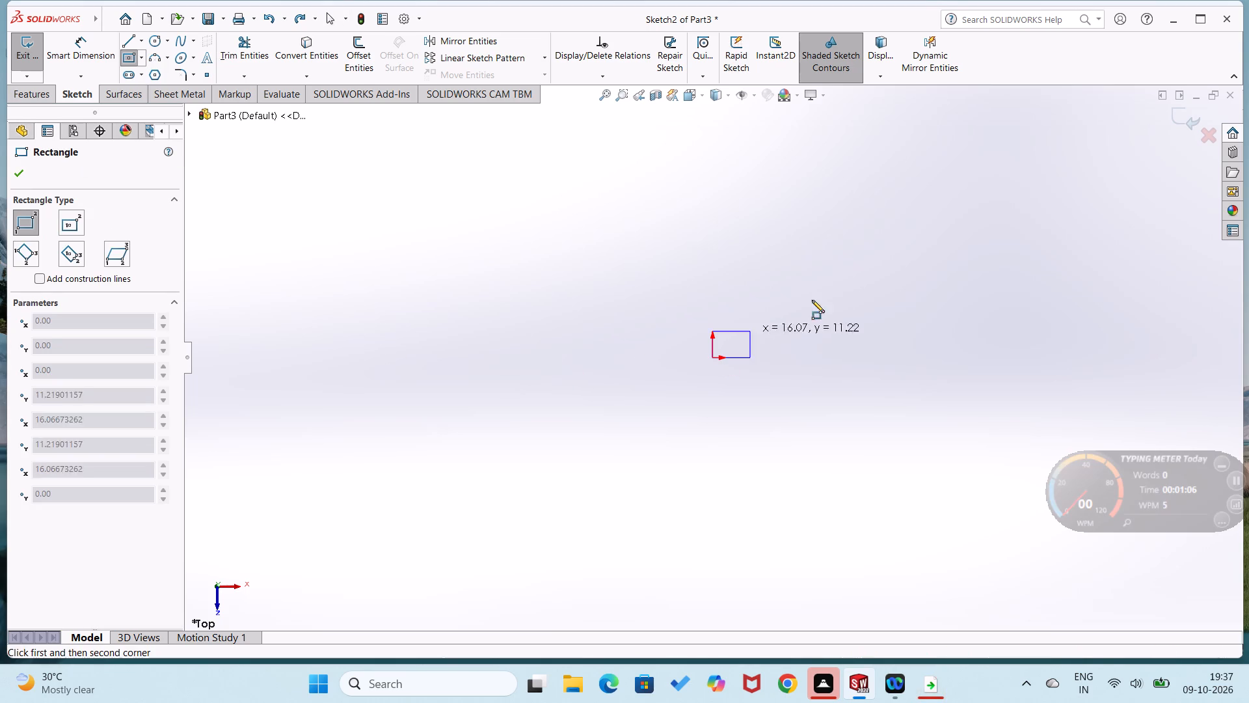
left_click(1100, 186)
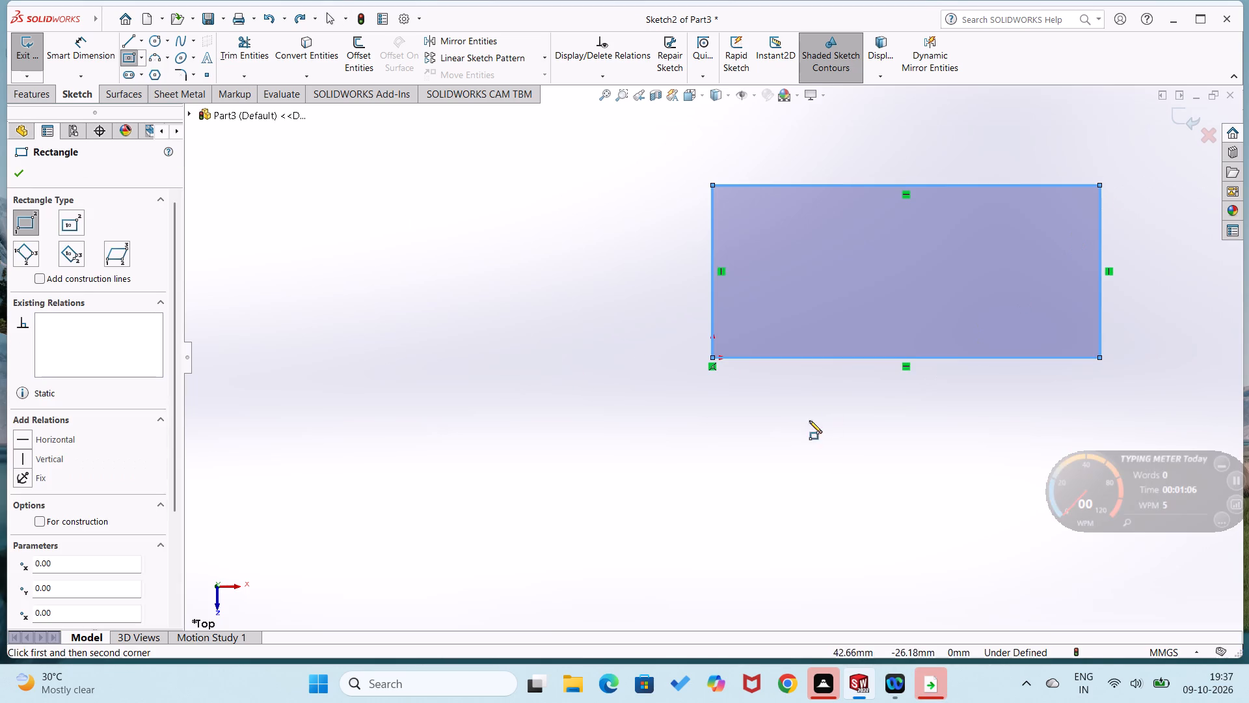
Dimension the rectangle's bottom side to 180 mm and the vertical side at the origin to 100 mm.
right_click_drag(635, 431, 624, 250)
left_click(827, 357)
left_click(822, 406)
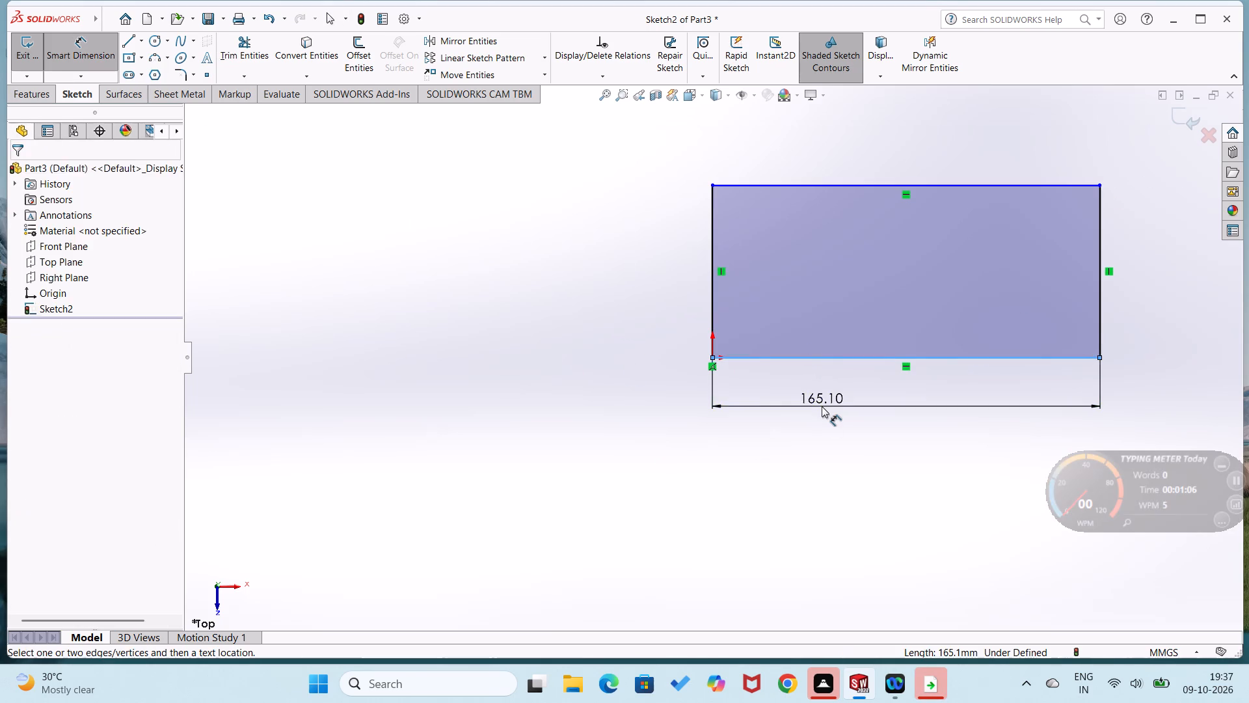
type("180")
key("Return")
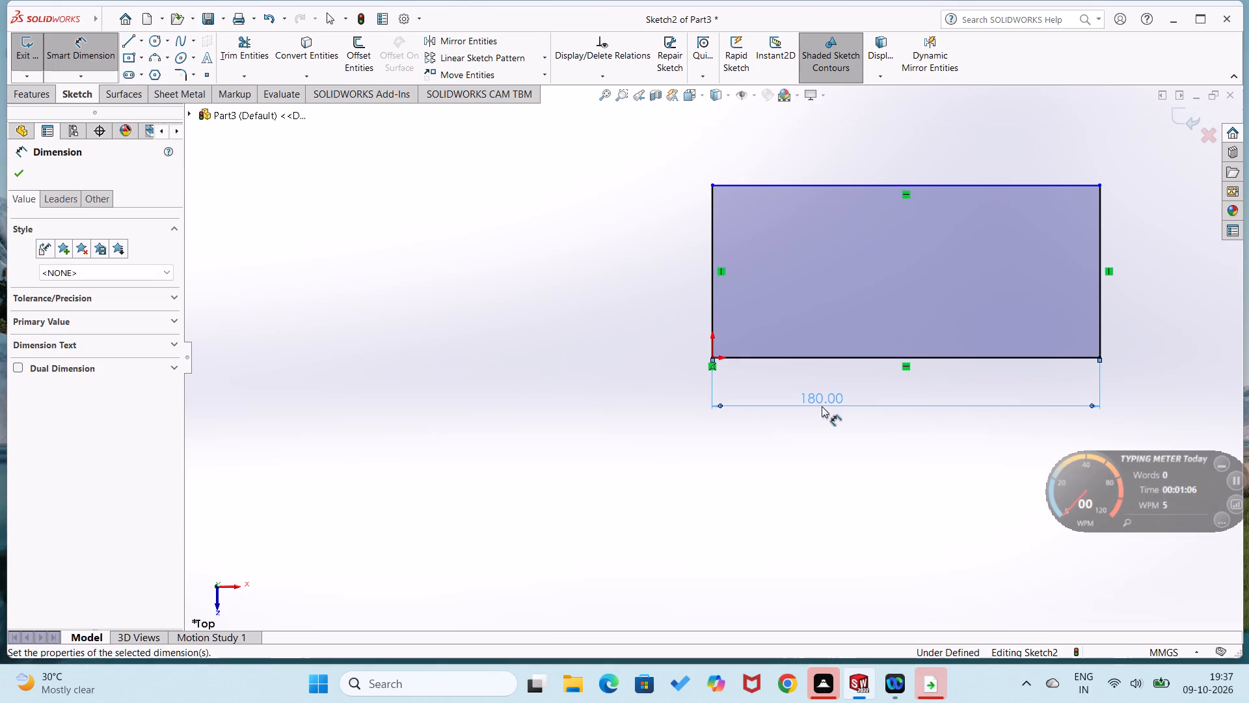
left_click(603, 430)
left_click(711, 307)
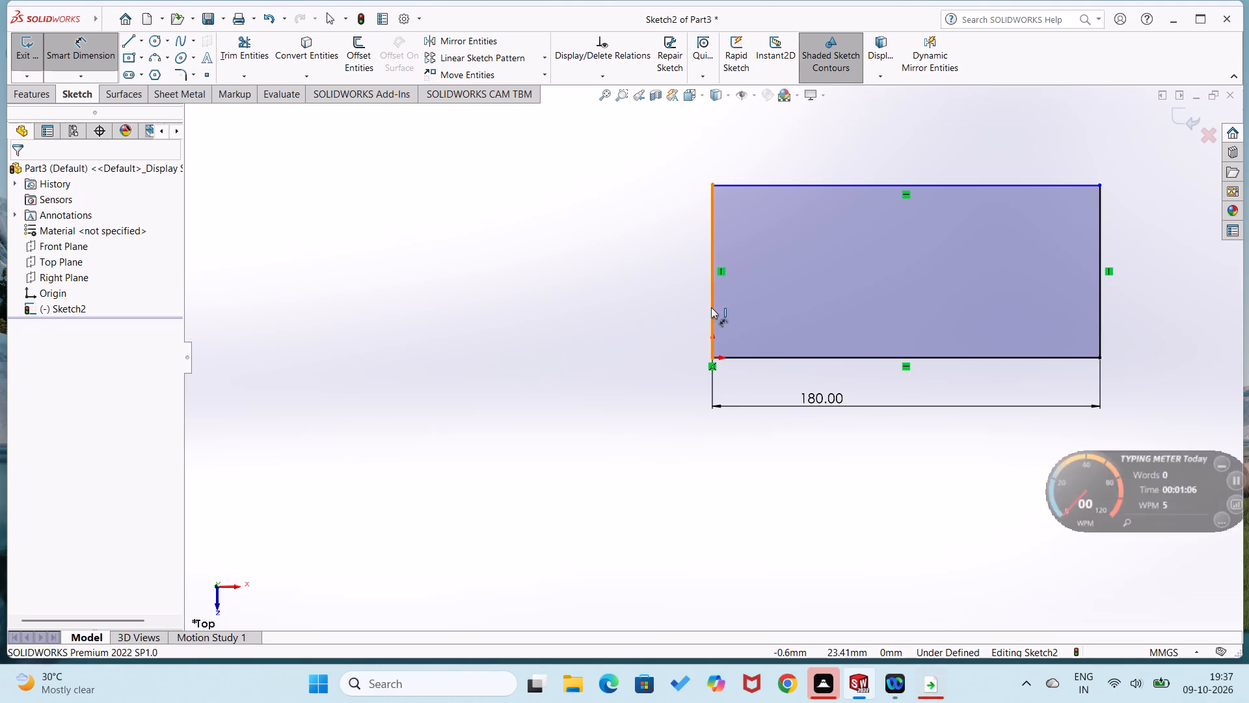
left_click(682, 320)
type("100")
key("Return")
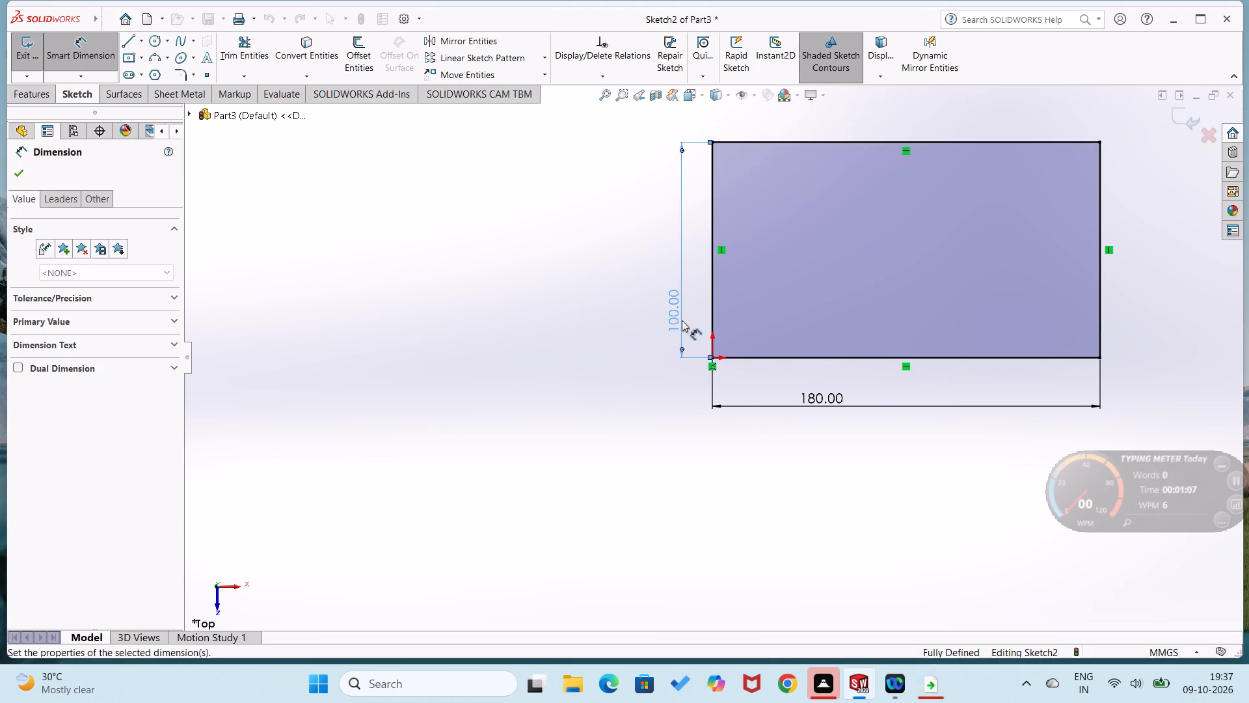
left_click(518, 381)
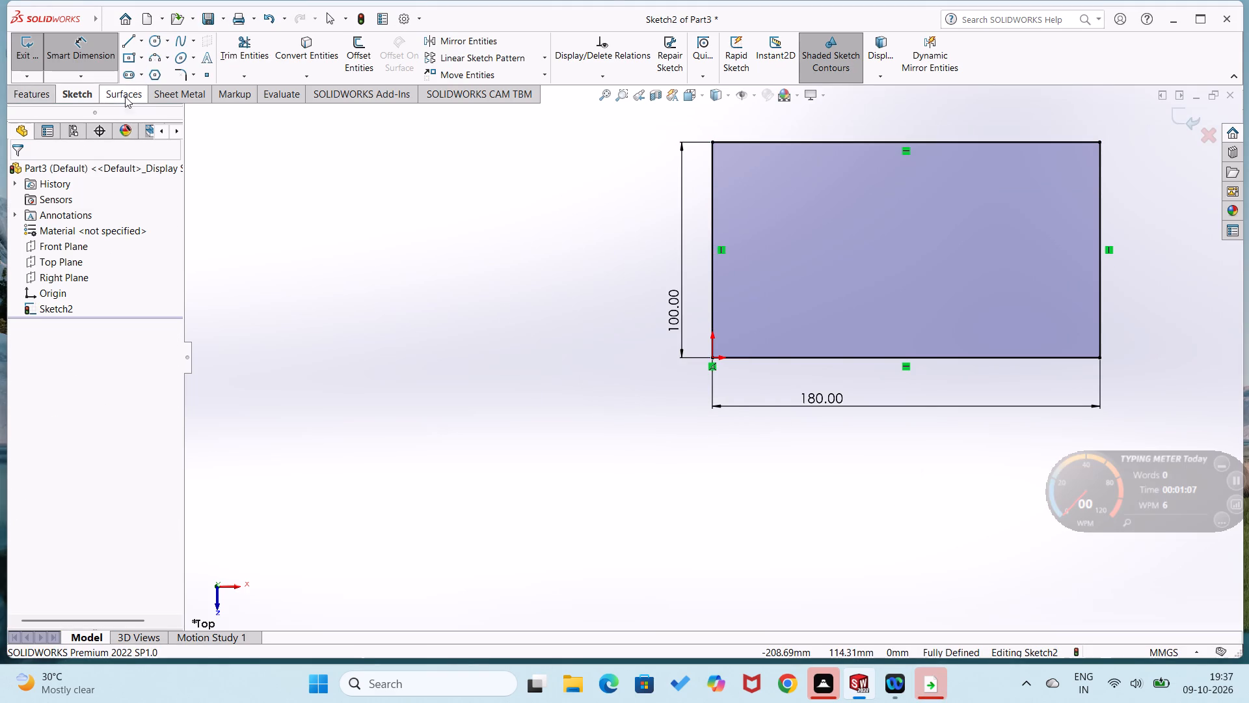
Create a sheet metal Base Flange from the rectangle with 1 mm thickness and a K-Factor of 0.5.
left_click(178, 96)
left_click(49, 58)
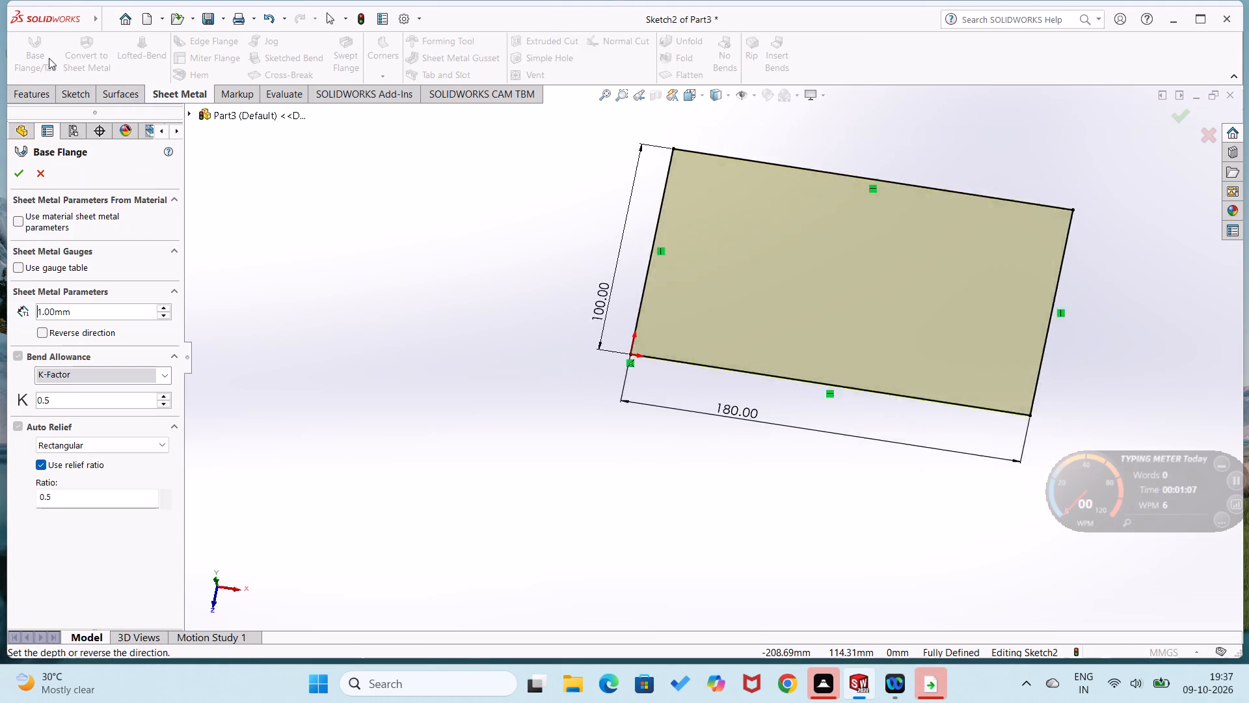
left_click(21, 169)
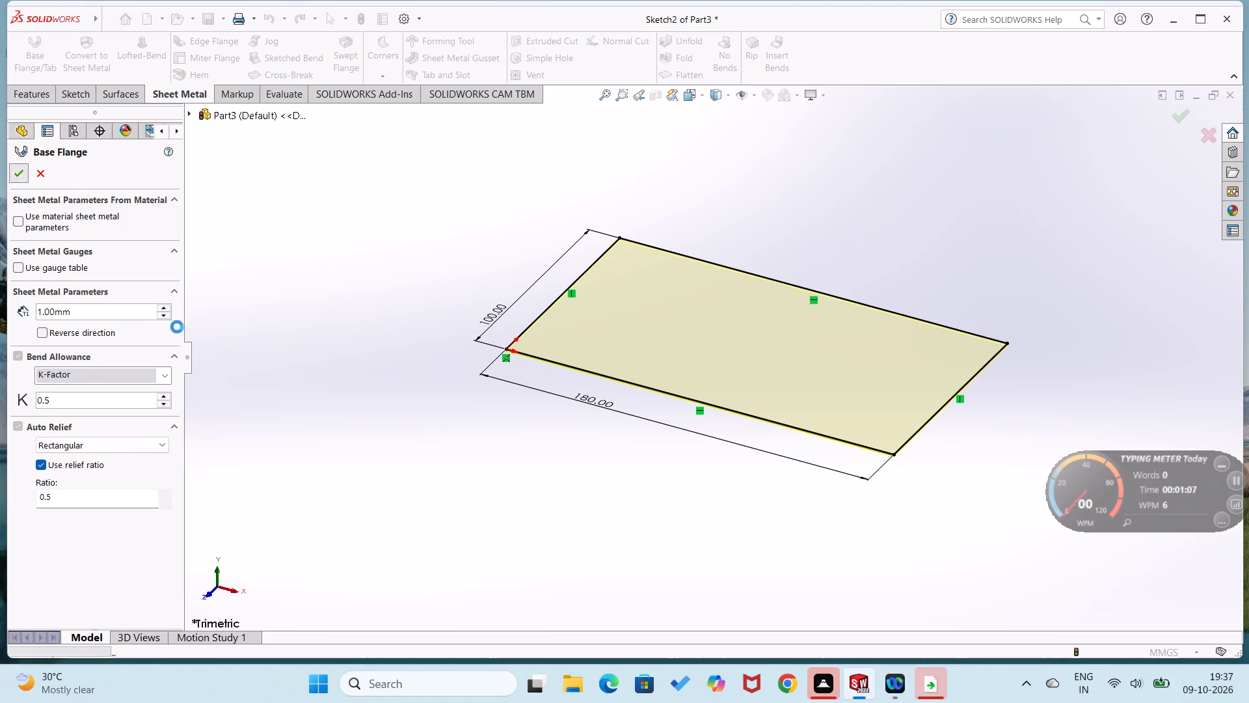
left_click(253, 391)
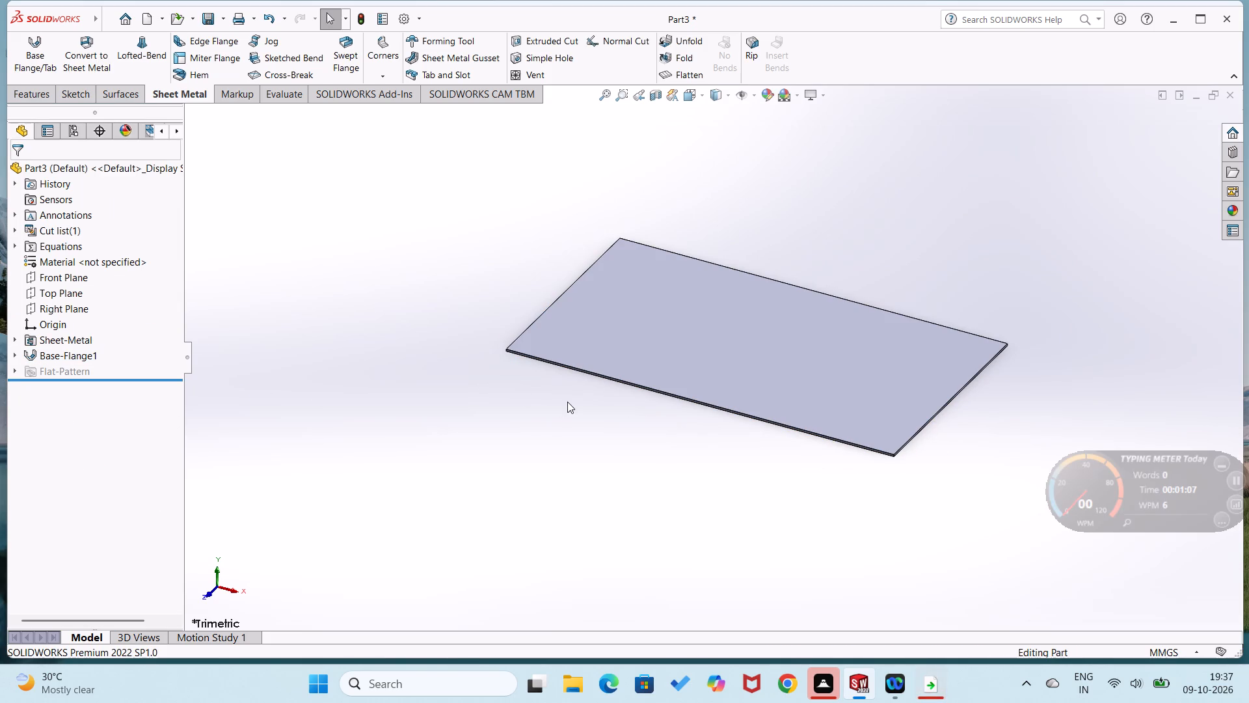
Open a sketch on the plate's underside and draw a corner rectangle about 78 by 95 mm just inside the origin end.
middle_click_drag(567, 402, 642, 236)
right_click(613, 300)
left_click(647, 283)
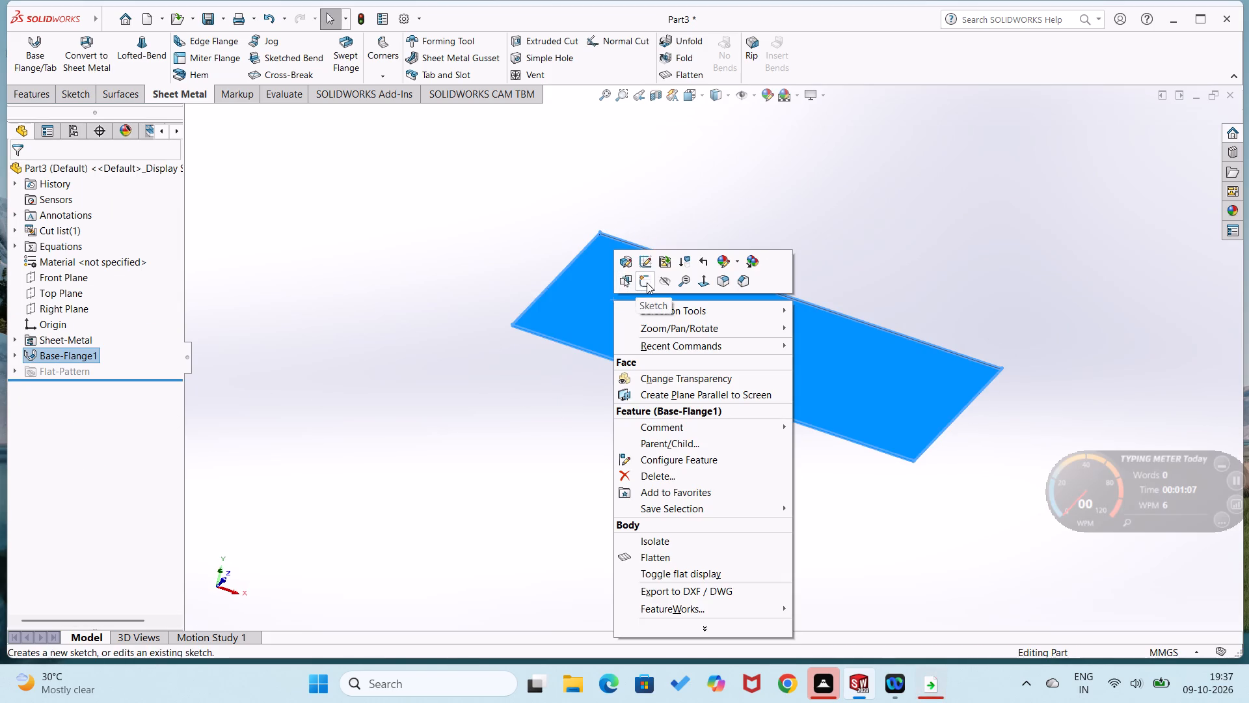
left_click(364, 335)
right_click_drag(363, 258, 352, 383)
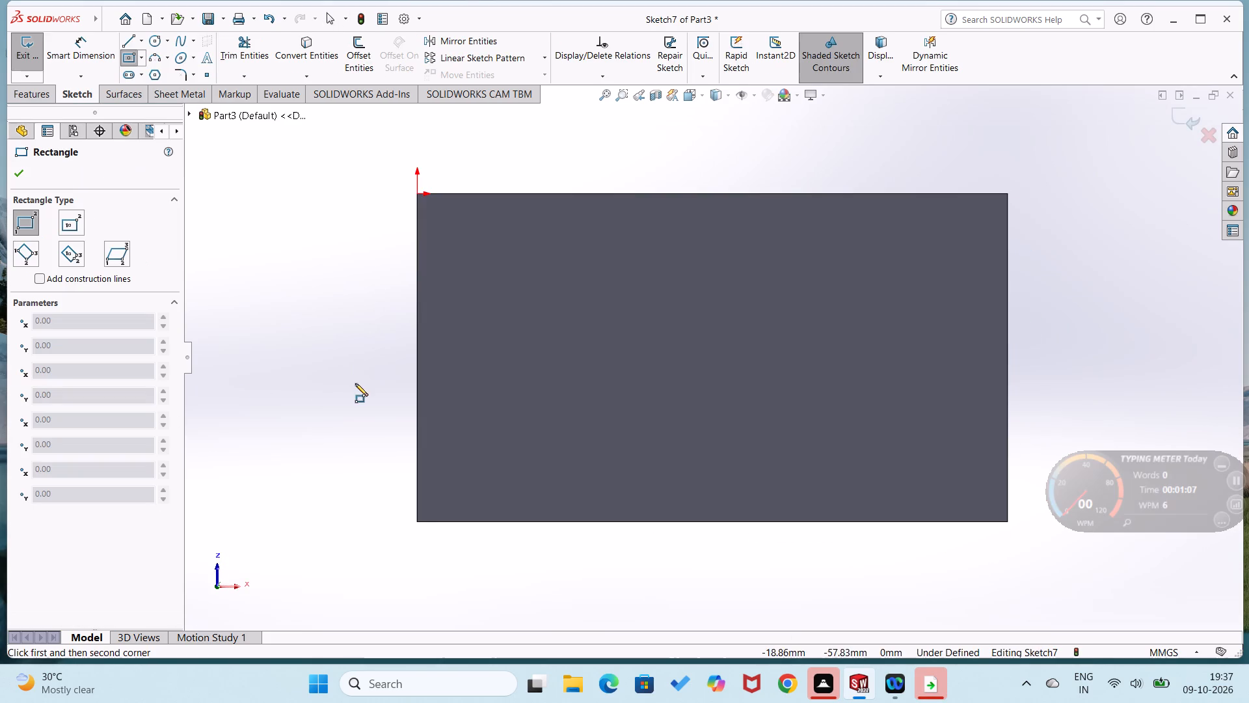
left_click(426, 202)
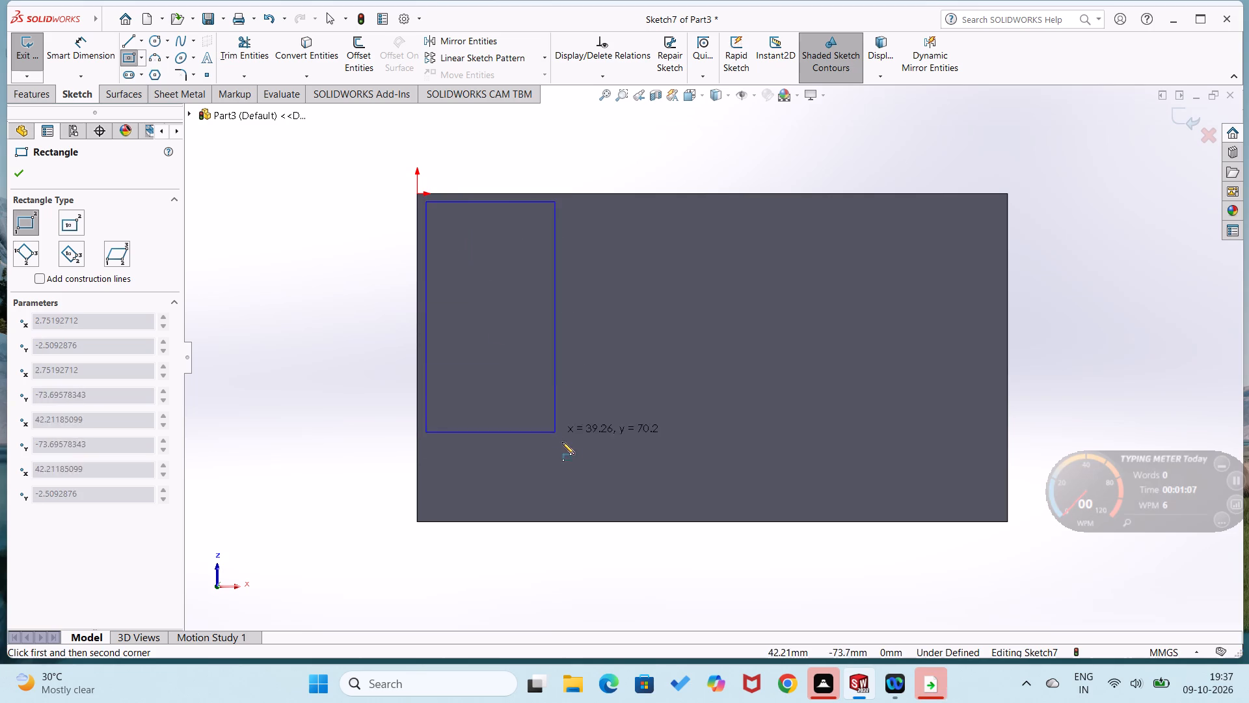
left_click(681, 513)
Dimension the new rectangle's horizontal side to 80 mm.
right_click_drag(525, 606, 548, 512)
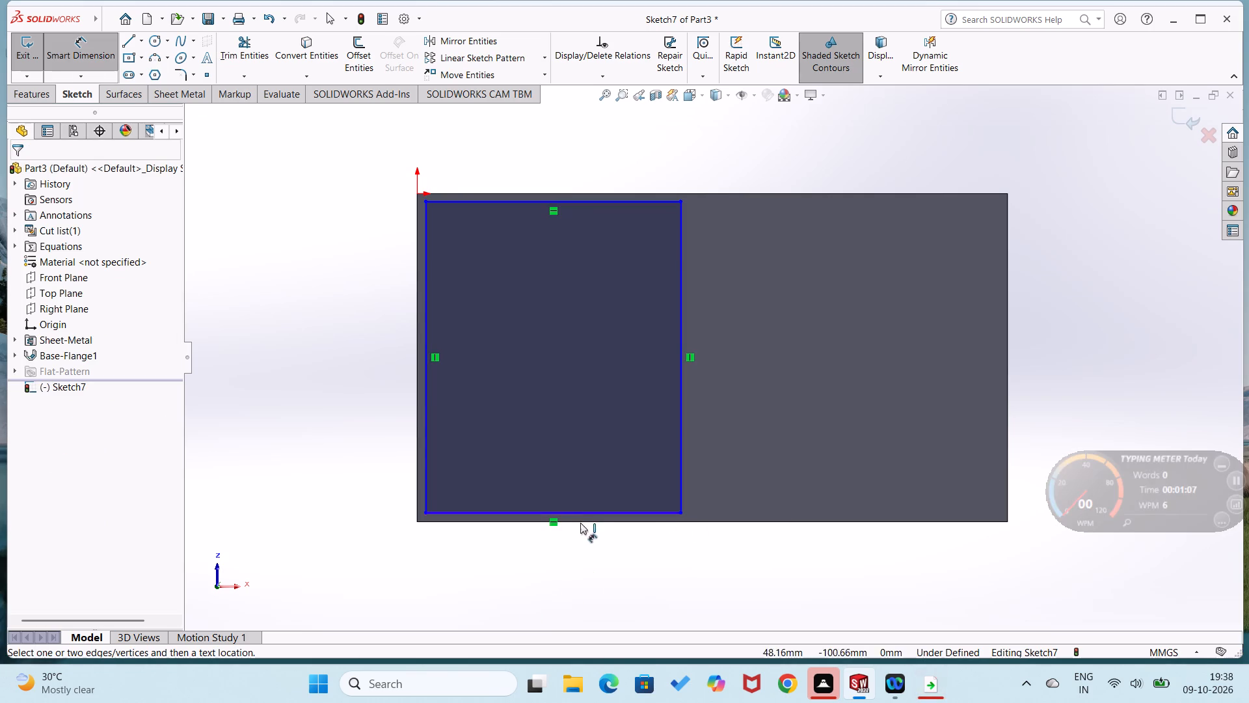
left_click(597, 510)
left_click(600, 558)
type("80")
key("Return")
left_click(416, 611)
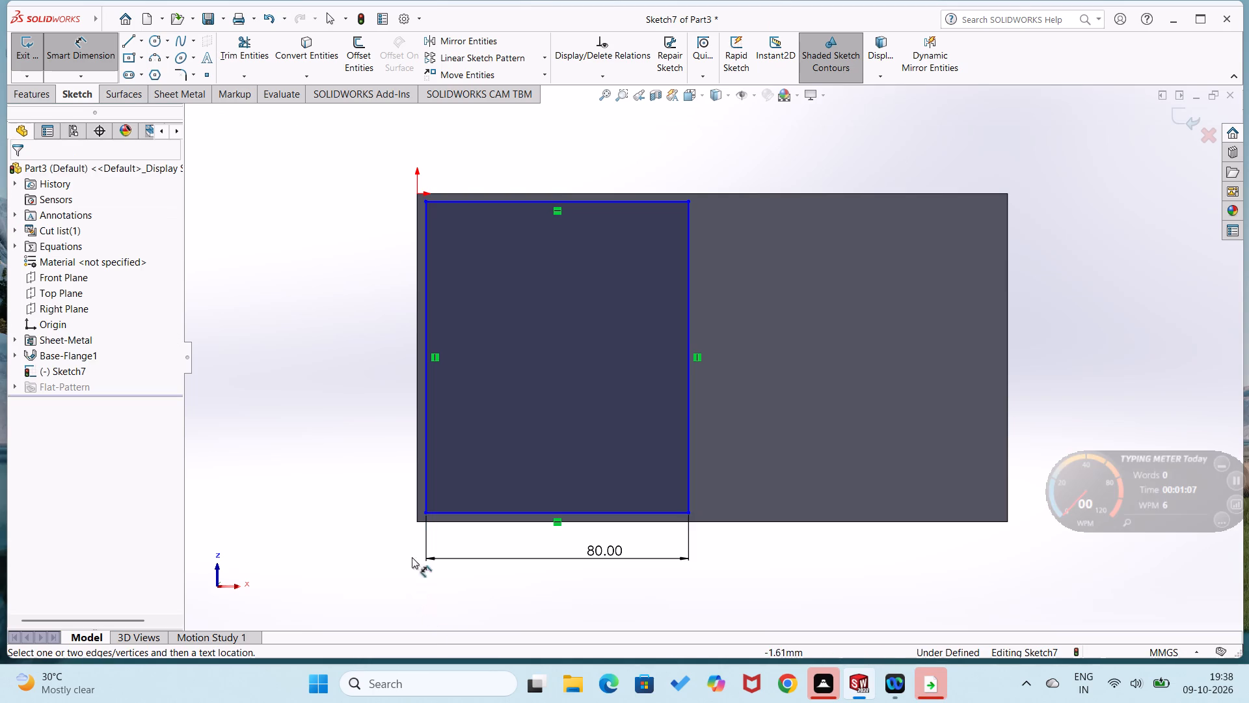
Dimension the gap between the rectangle's lower side and the plate's long edge opposite the origin to 3 mm.
left_click(438, 521)
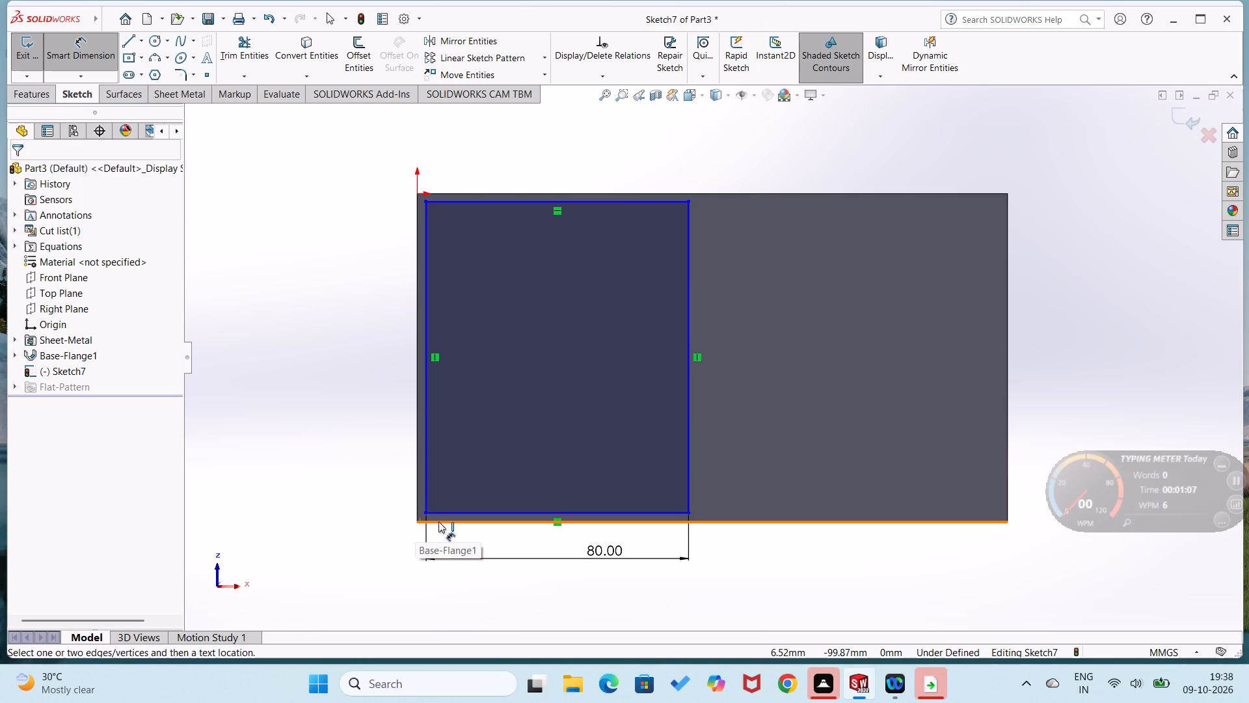
left_click(449, 512)
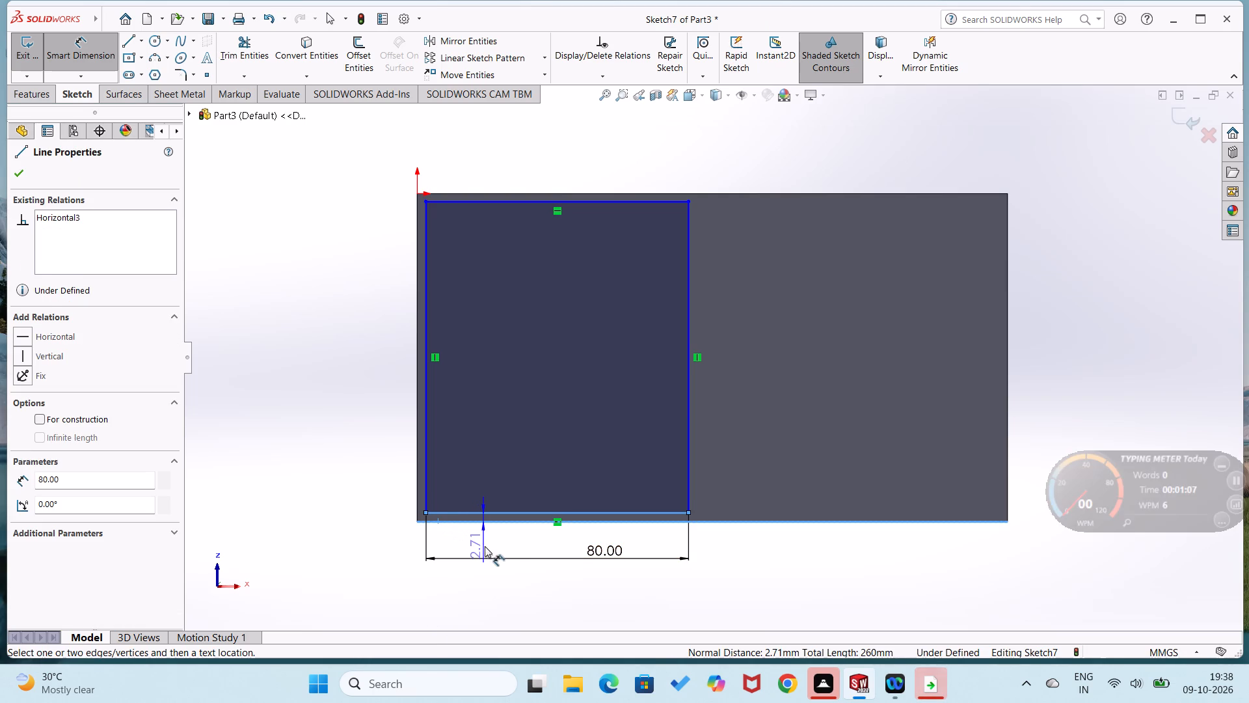
left_click(485, 547)
key("3")
key("Return")
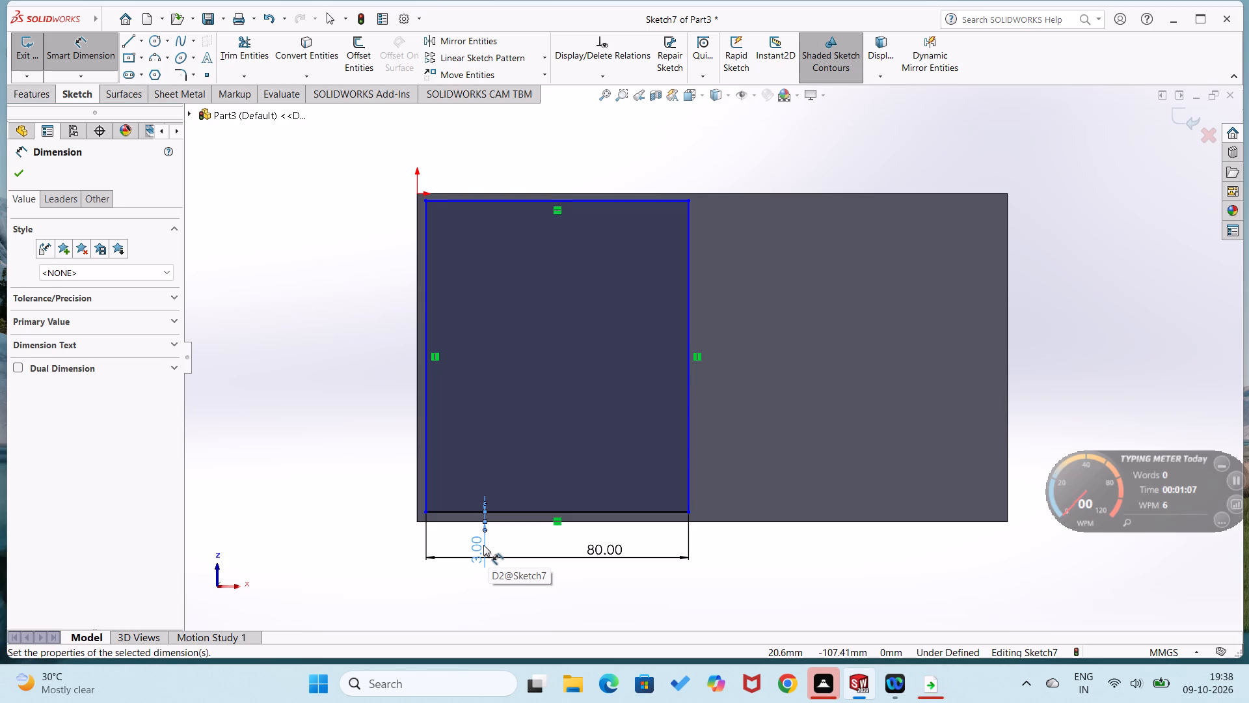
Set the gap to the plate's long edge opposite the origin to 4 mm.
double_click(477, 545)
key("4")
key("Return")
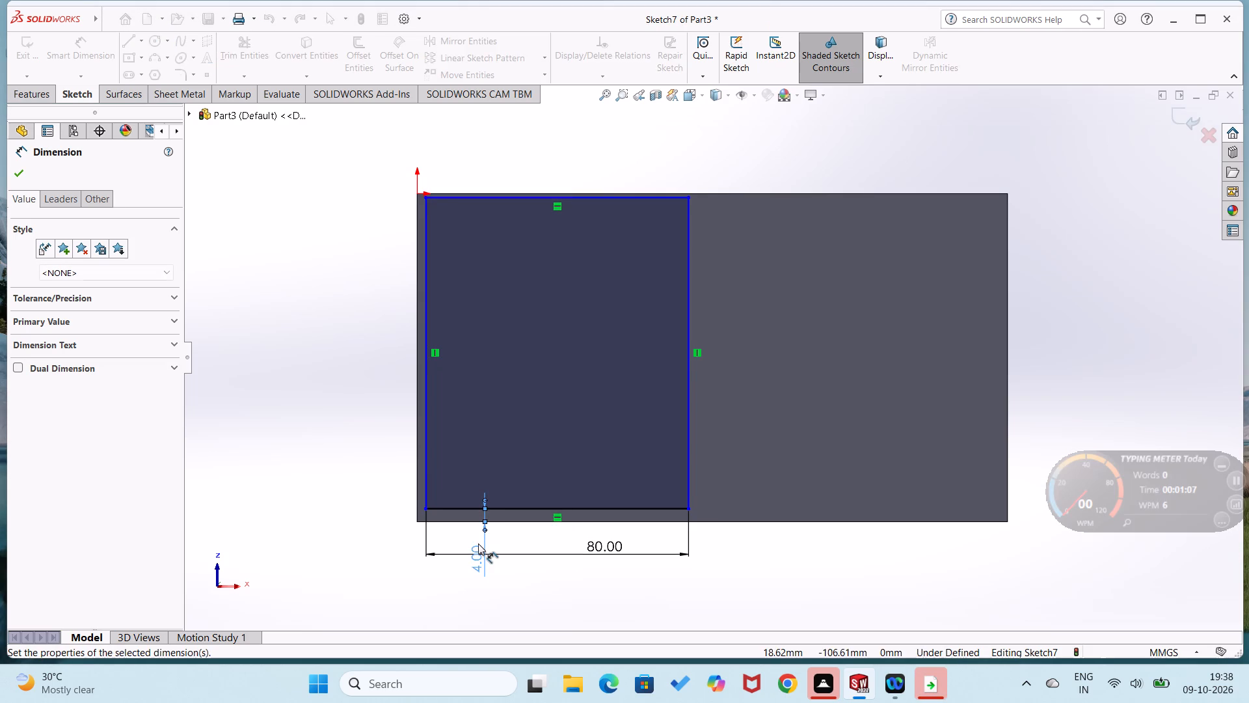
Dimension the gap between the rectangle's upper side and the plate's long edge through the origin to 4 mm.
scroll(532, 193, "down", 5)
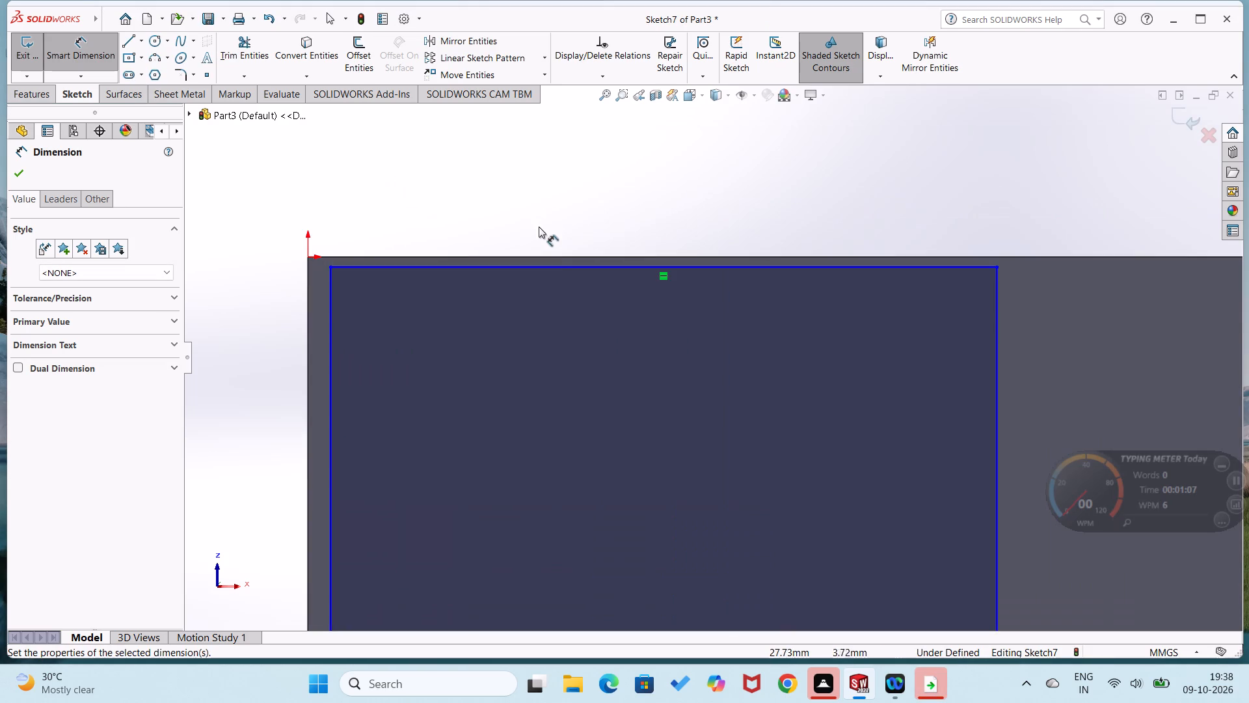
left_click(549, 255)
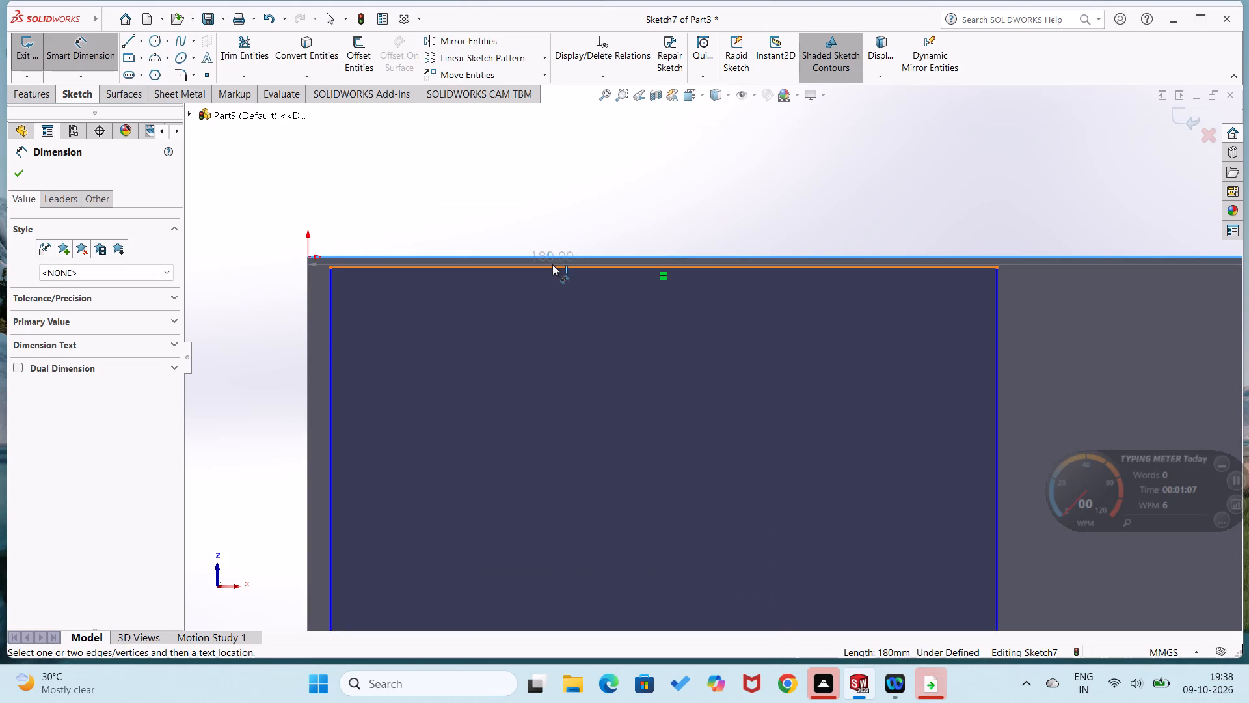
left_click(552, 264)
left_click(563, 238)
key("4")
key("Return")
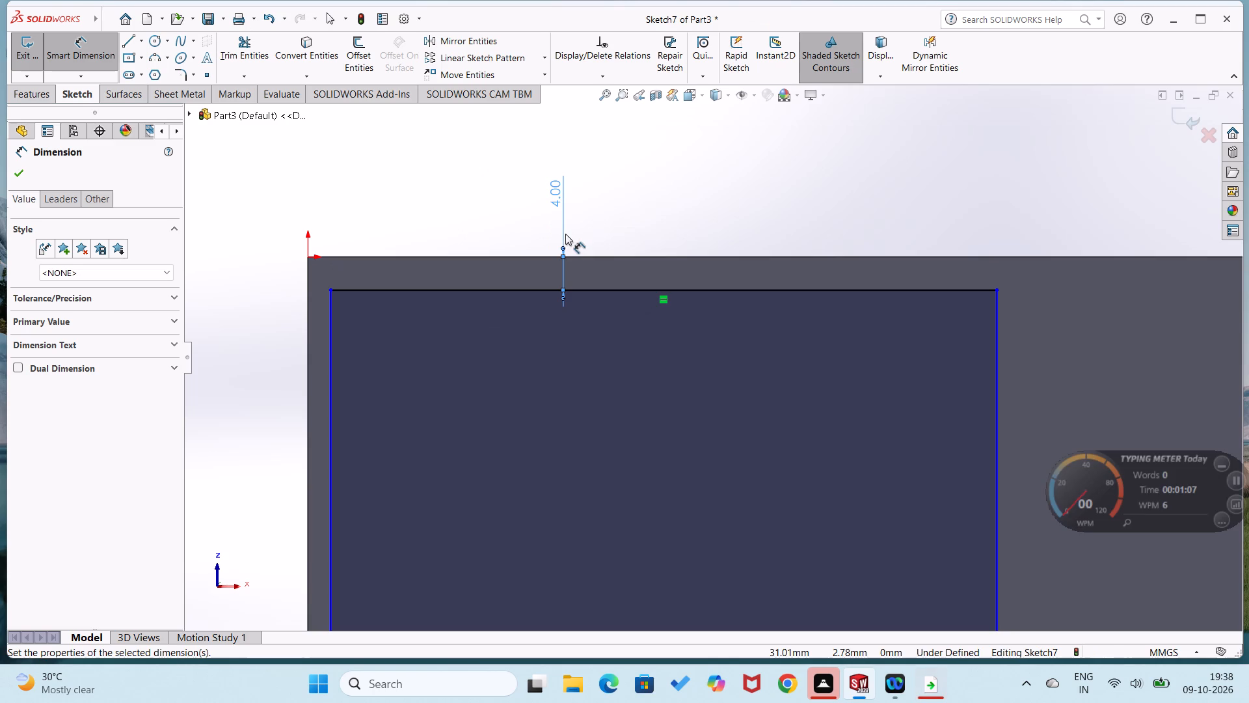
Dimension the gap between the rectangle's vertical side and the plate's short edge at the origin to 2.5 mm.
left_click(310, 404)
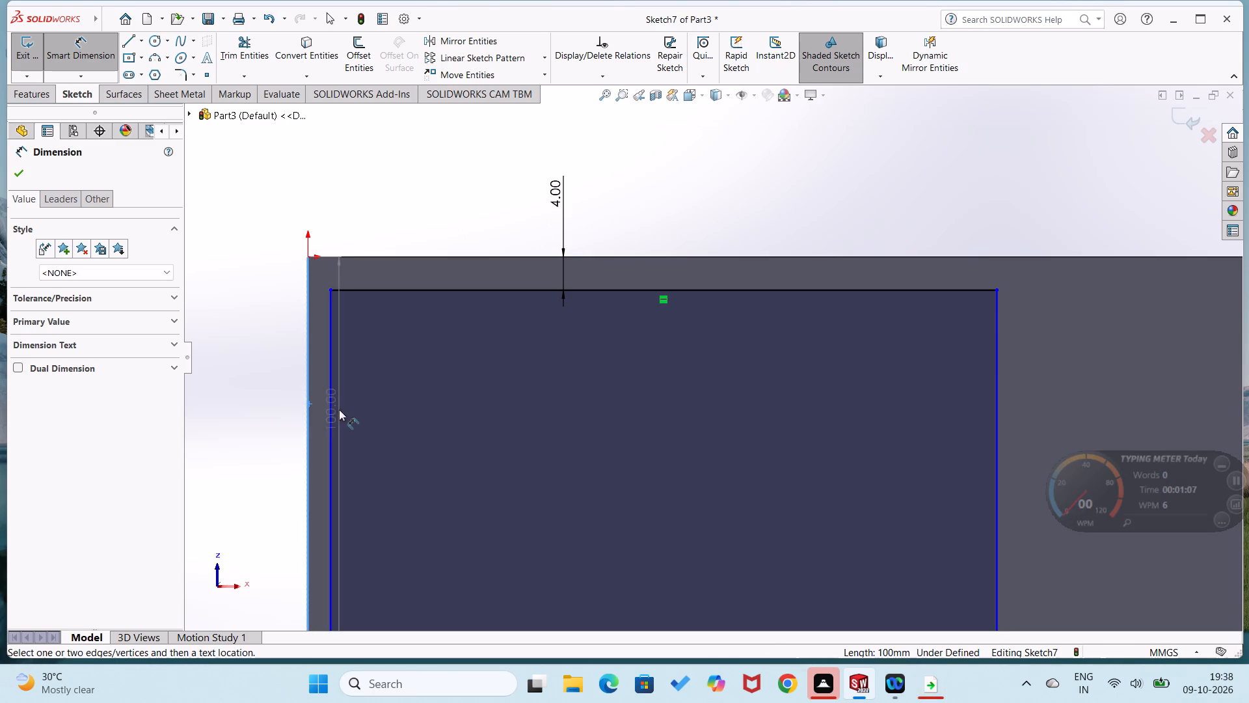
left_click(329, 410)
left_click(272, 411)
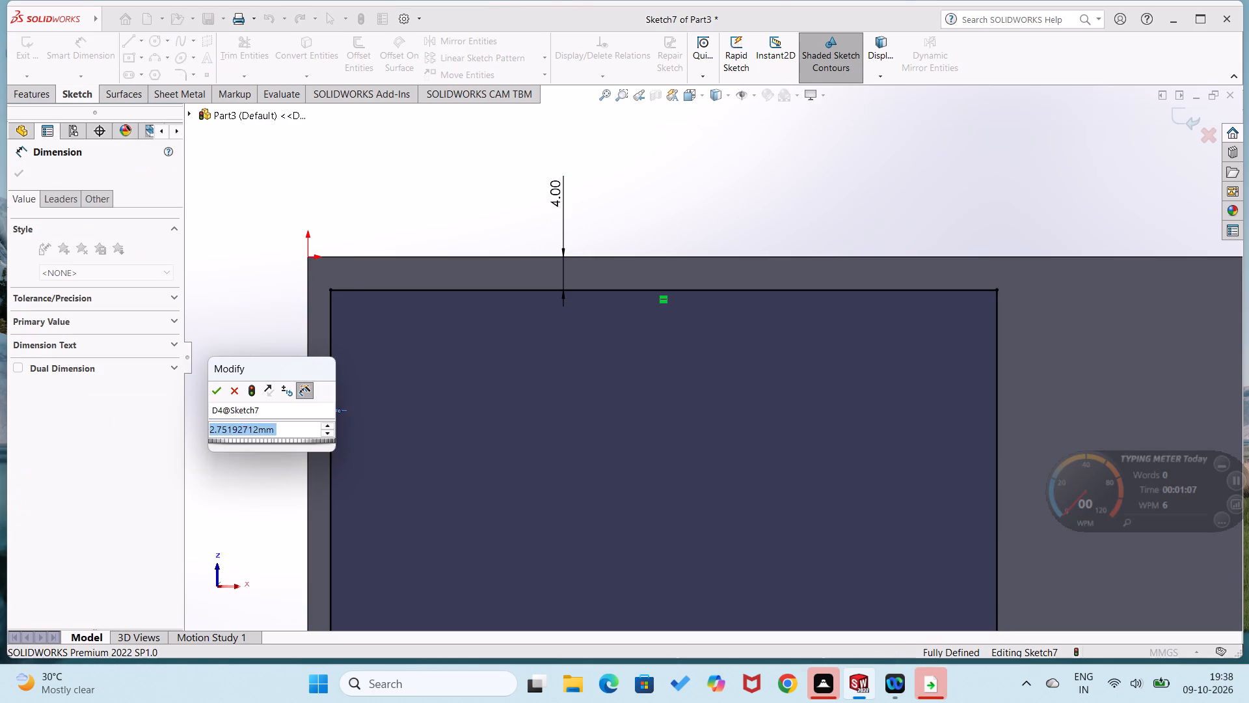
key("2")
type(".5")
key("Return")
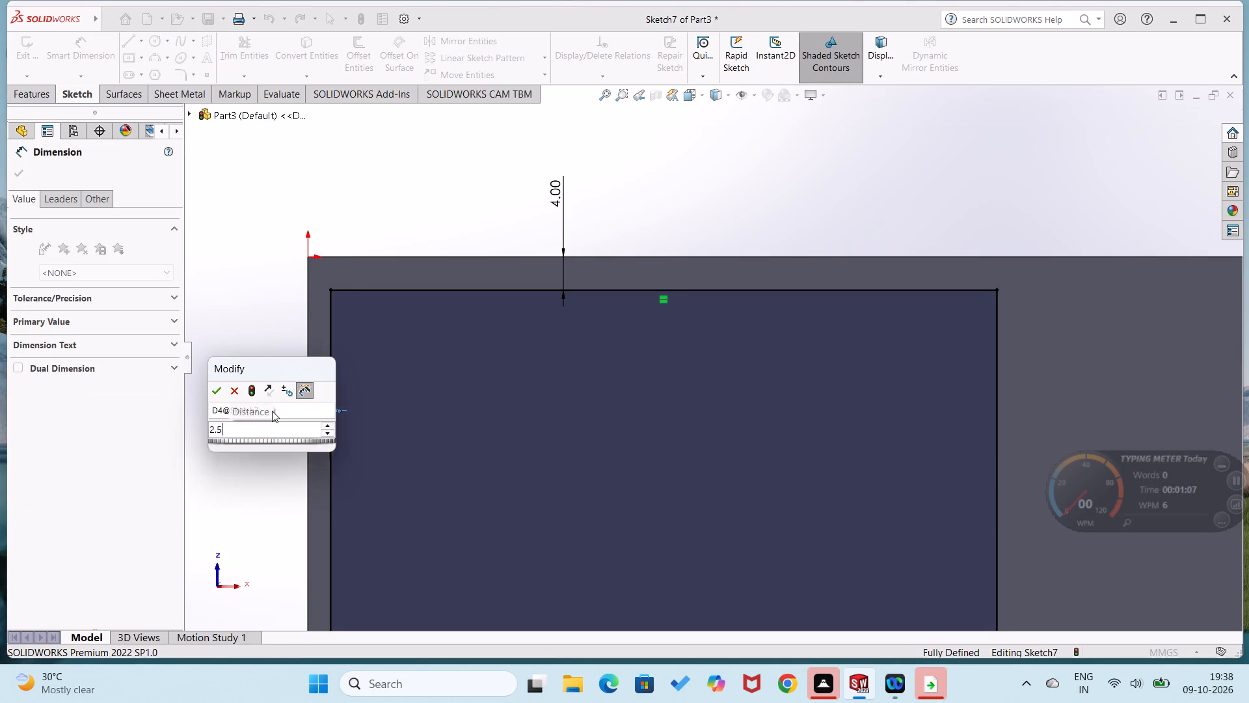
left_click(221, 360)
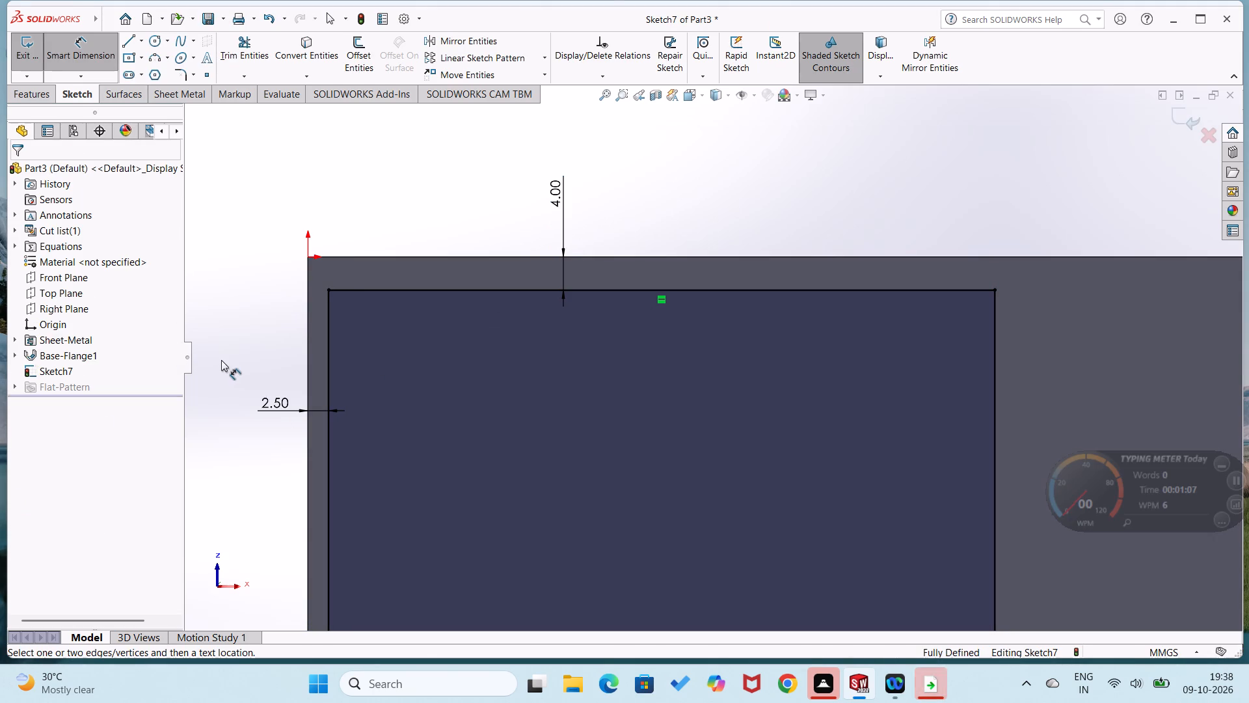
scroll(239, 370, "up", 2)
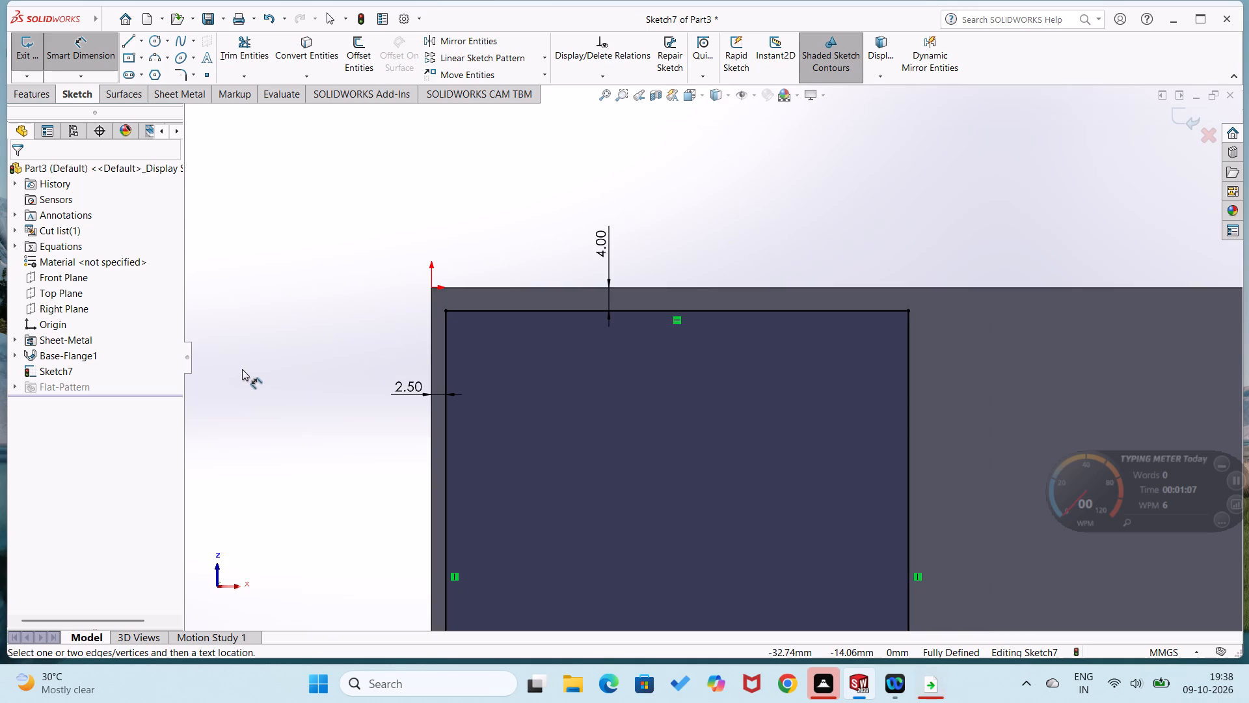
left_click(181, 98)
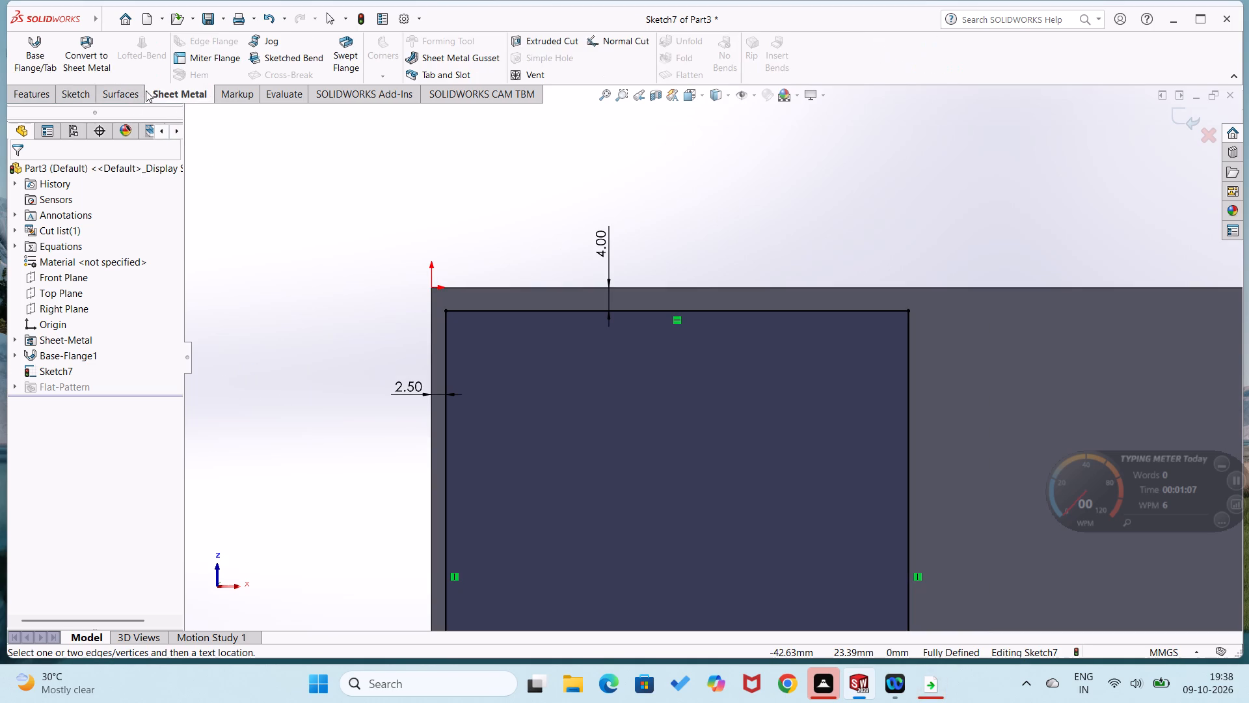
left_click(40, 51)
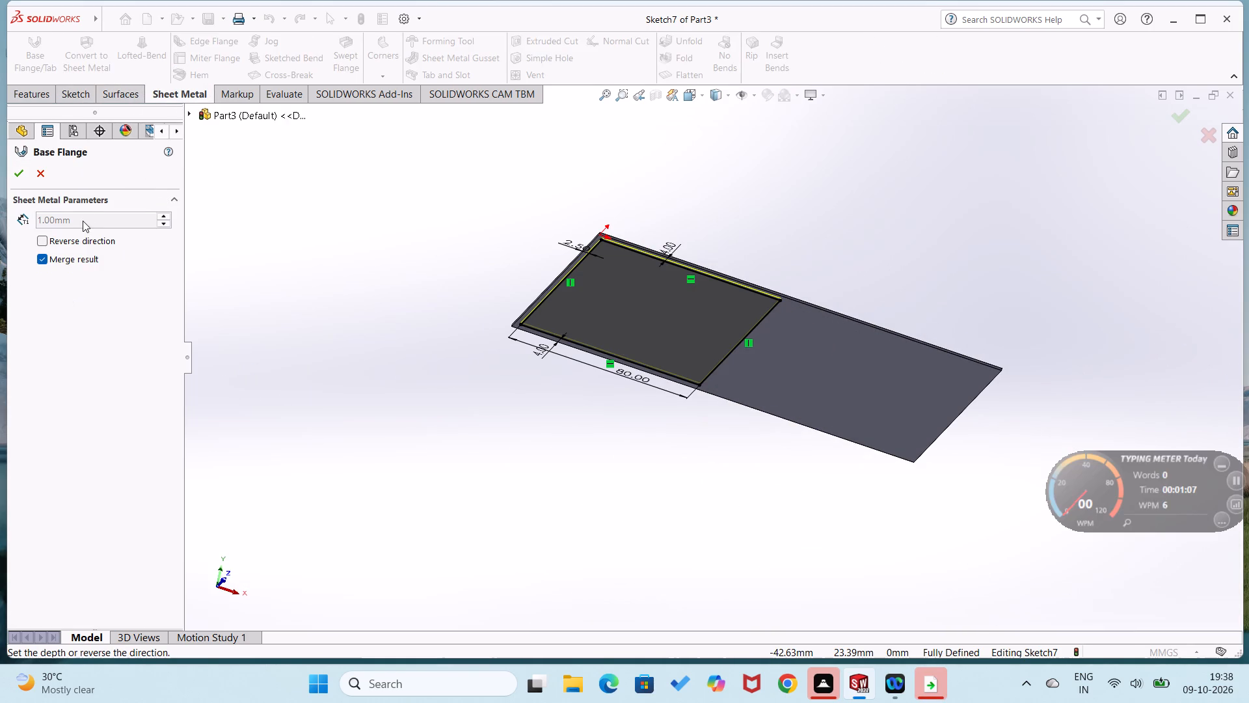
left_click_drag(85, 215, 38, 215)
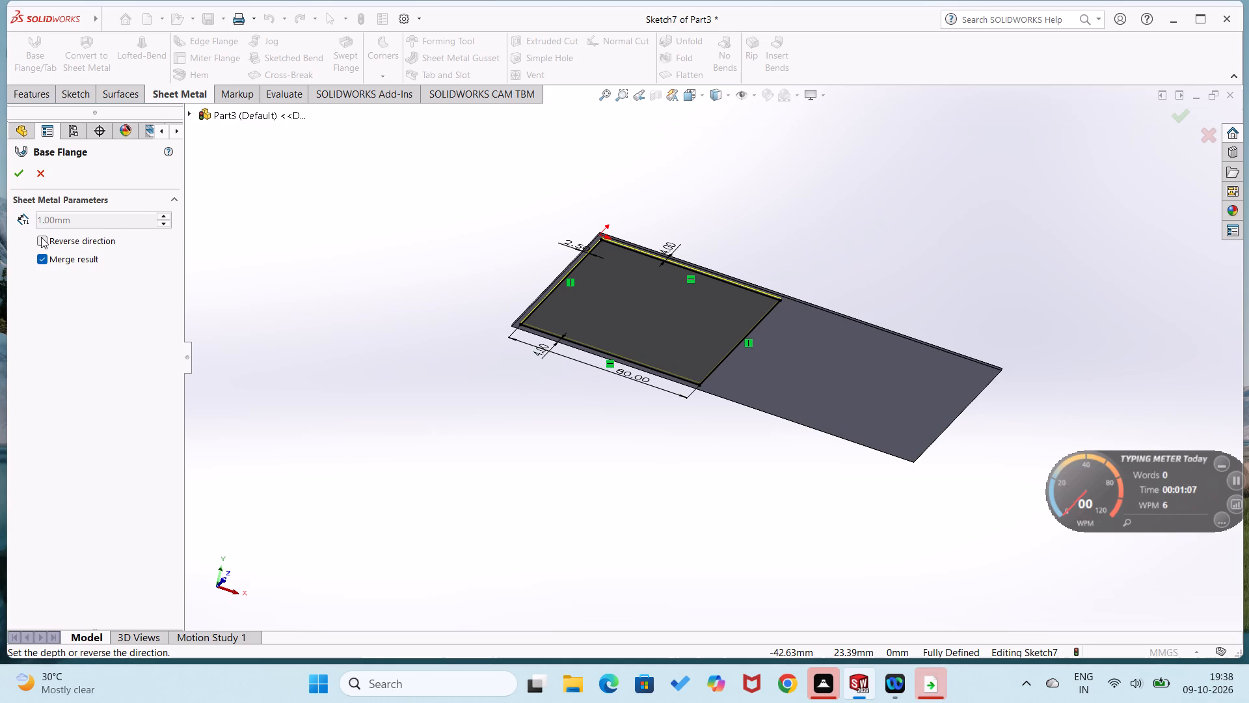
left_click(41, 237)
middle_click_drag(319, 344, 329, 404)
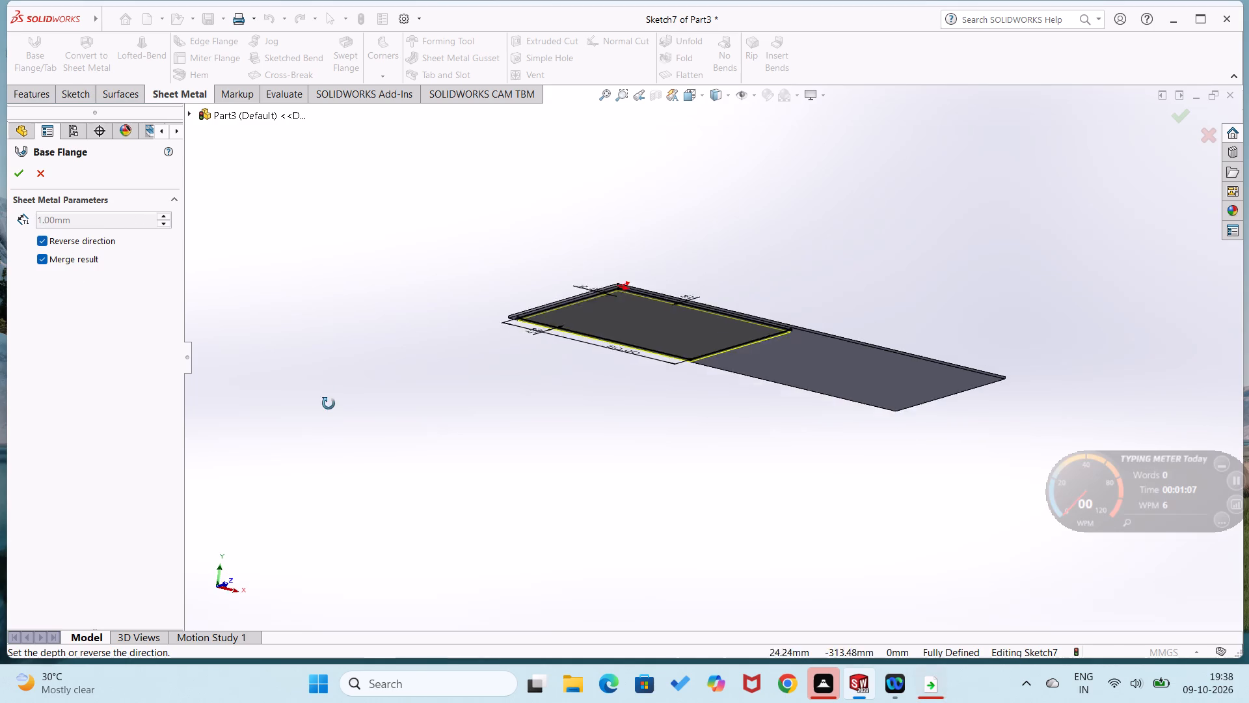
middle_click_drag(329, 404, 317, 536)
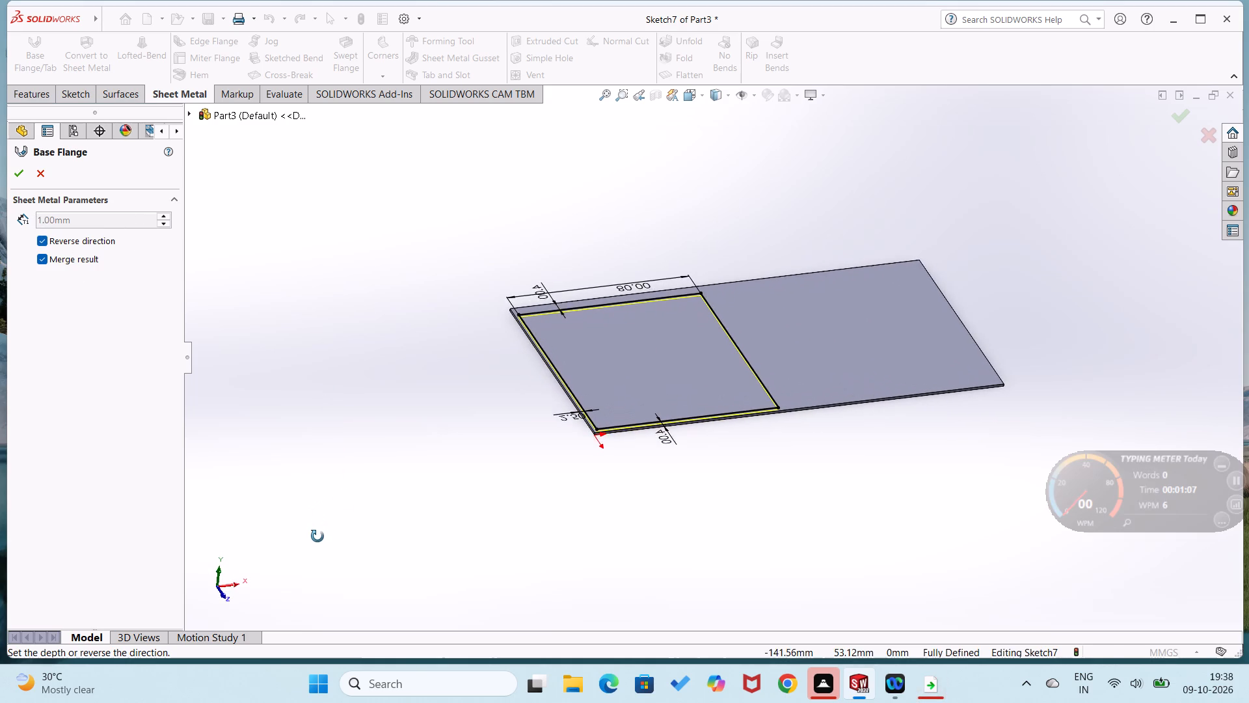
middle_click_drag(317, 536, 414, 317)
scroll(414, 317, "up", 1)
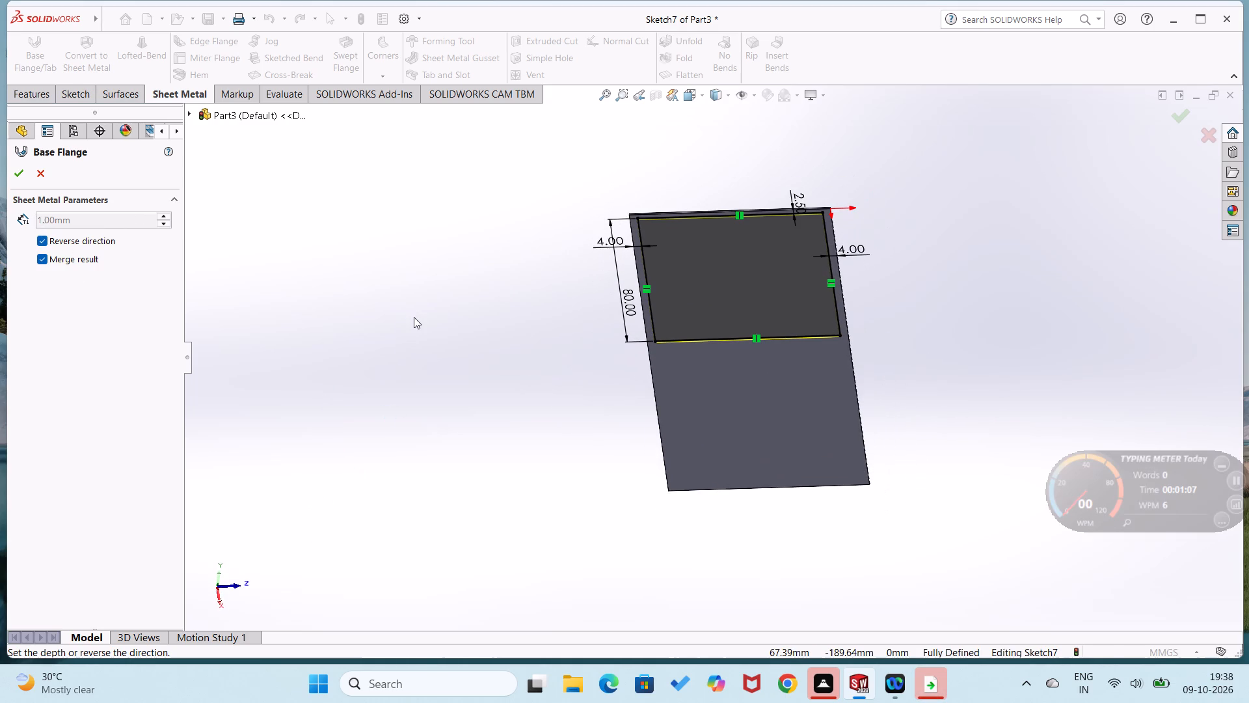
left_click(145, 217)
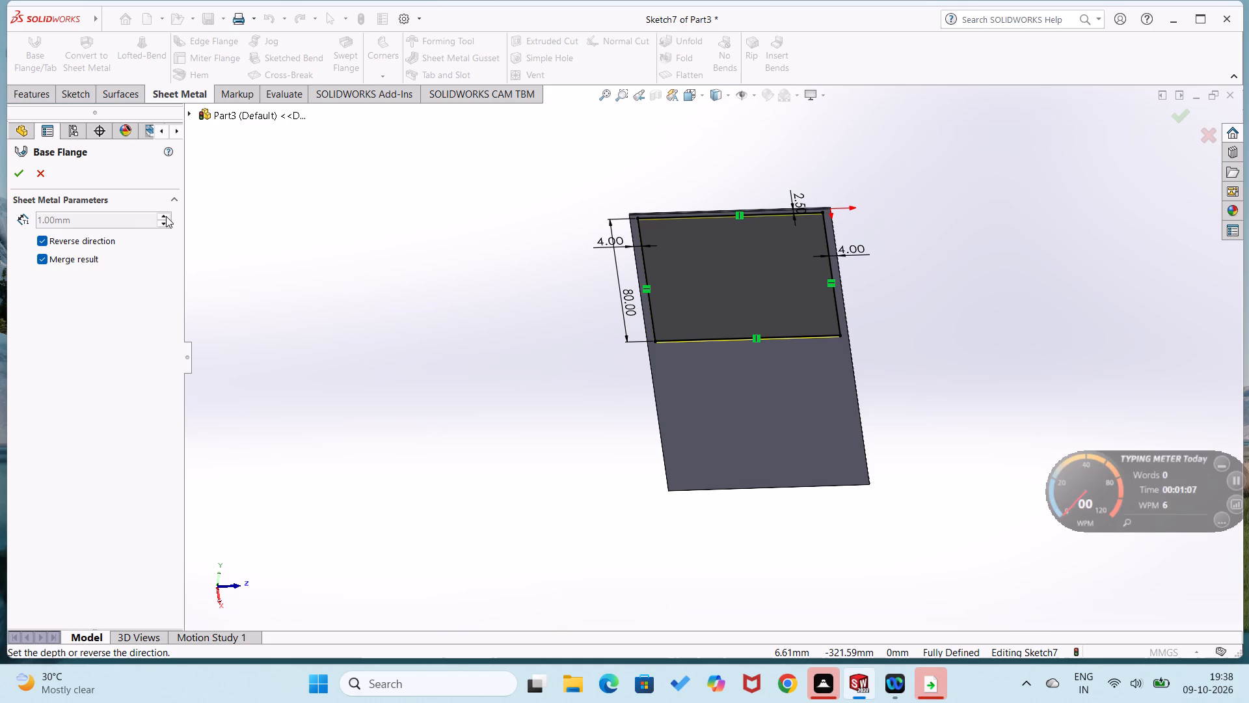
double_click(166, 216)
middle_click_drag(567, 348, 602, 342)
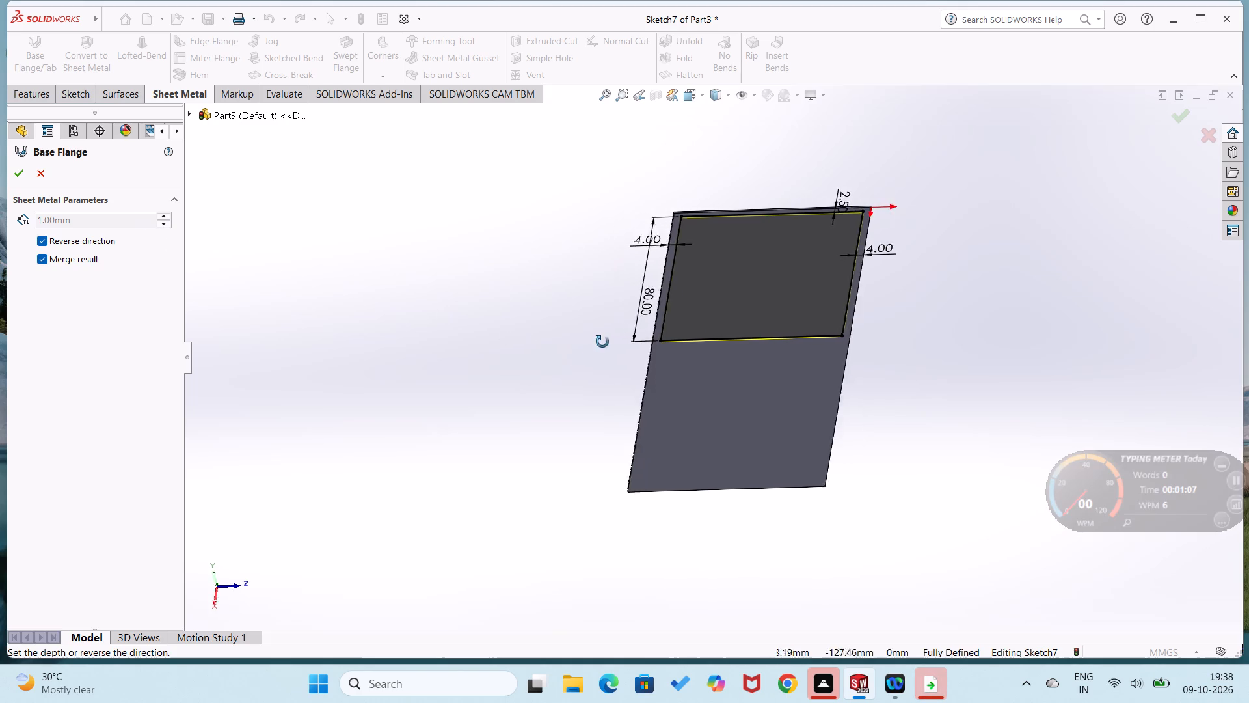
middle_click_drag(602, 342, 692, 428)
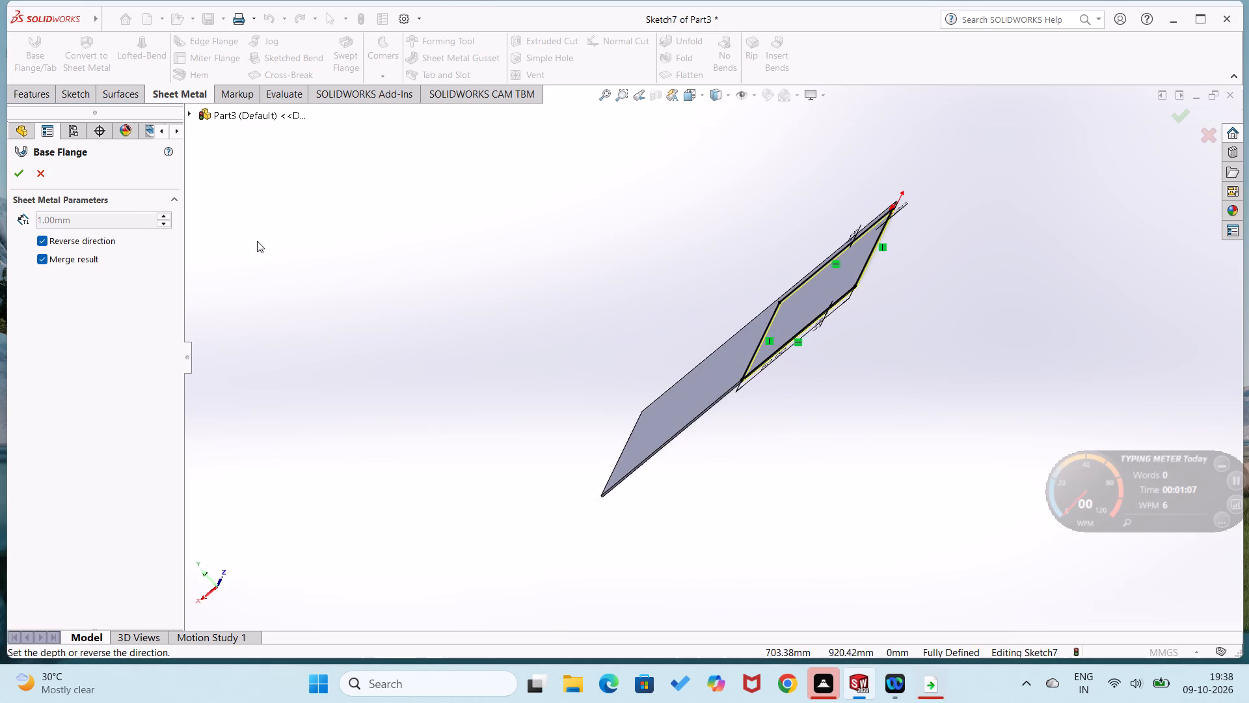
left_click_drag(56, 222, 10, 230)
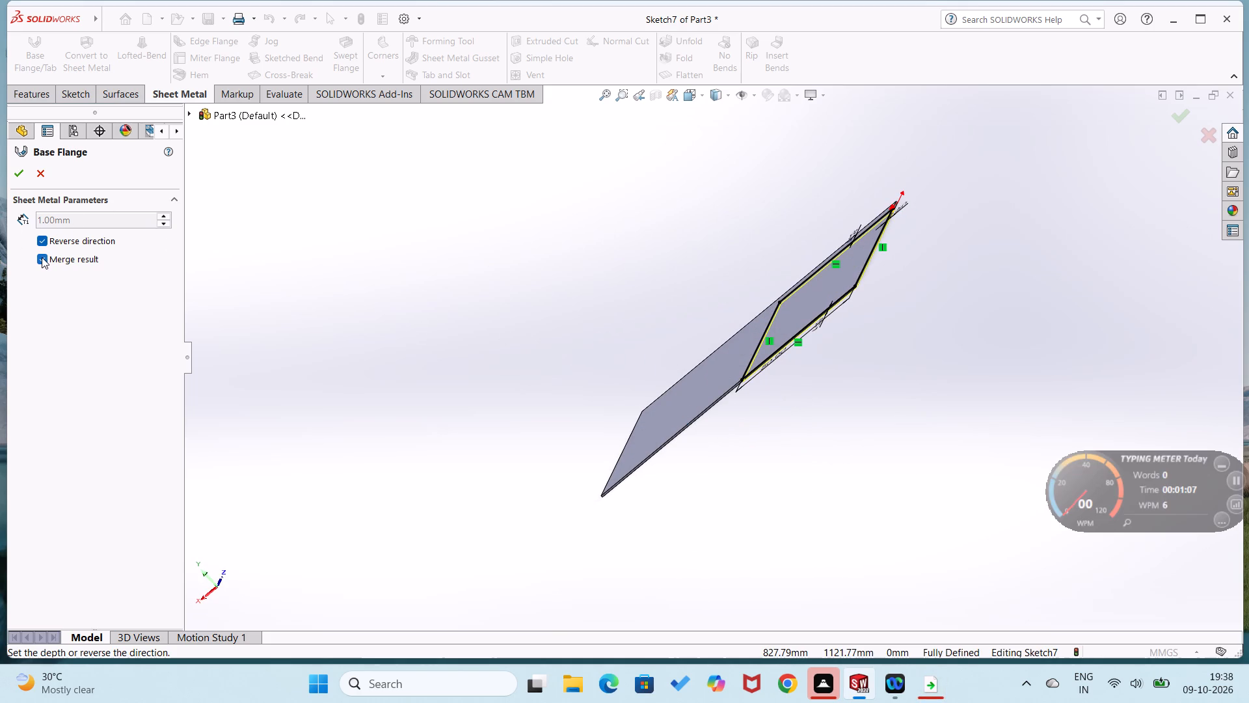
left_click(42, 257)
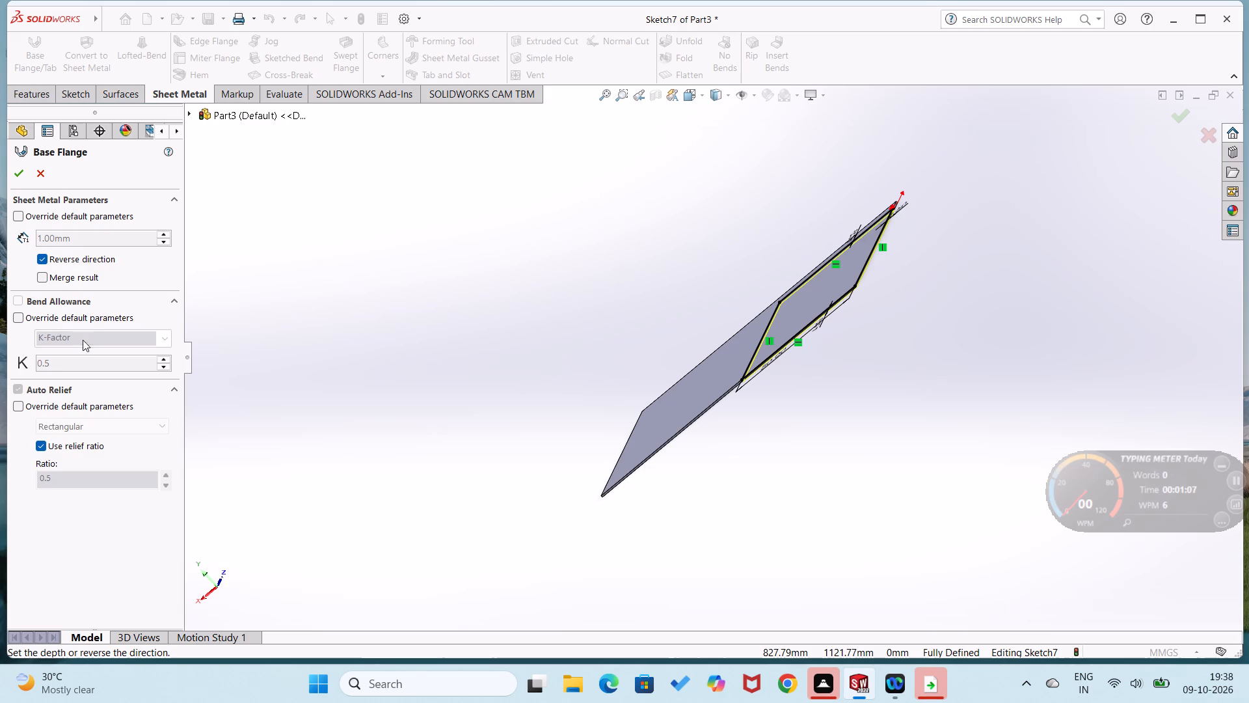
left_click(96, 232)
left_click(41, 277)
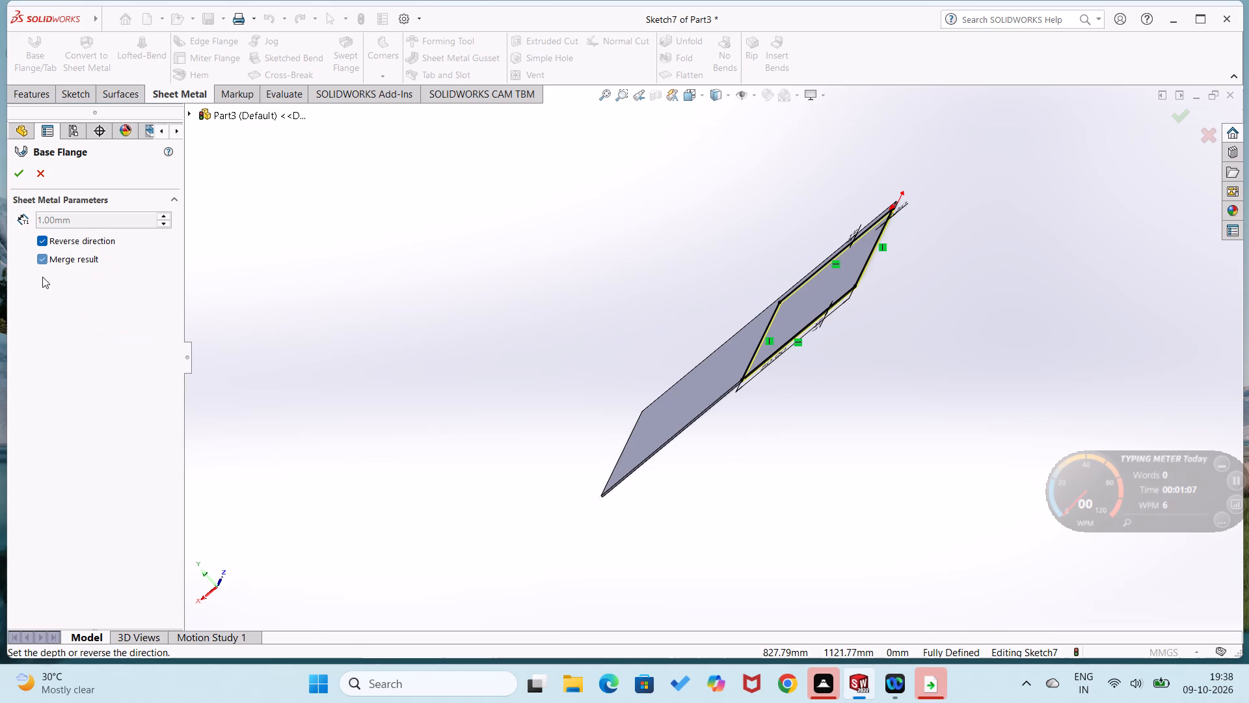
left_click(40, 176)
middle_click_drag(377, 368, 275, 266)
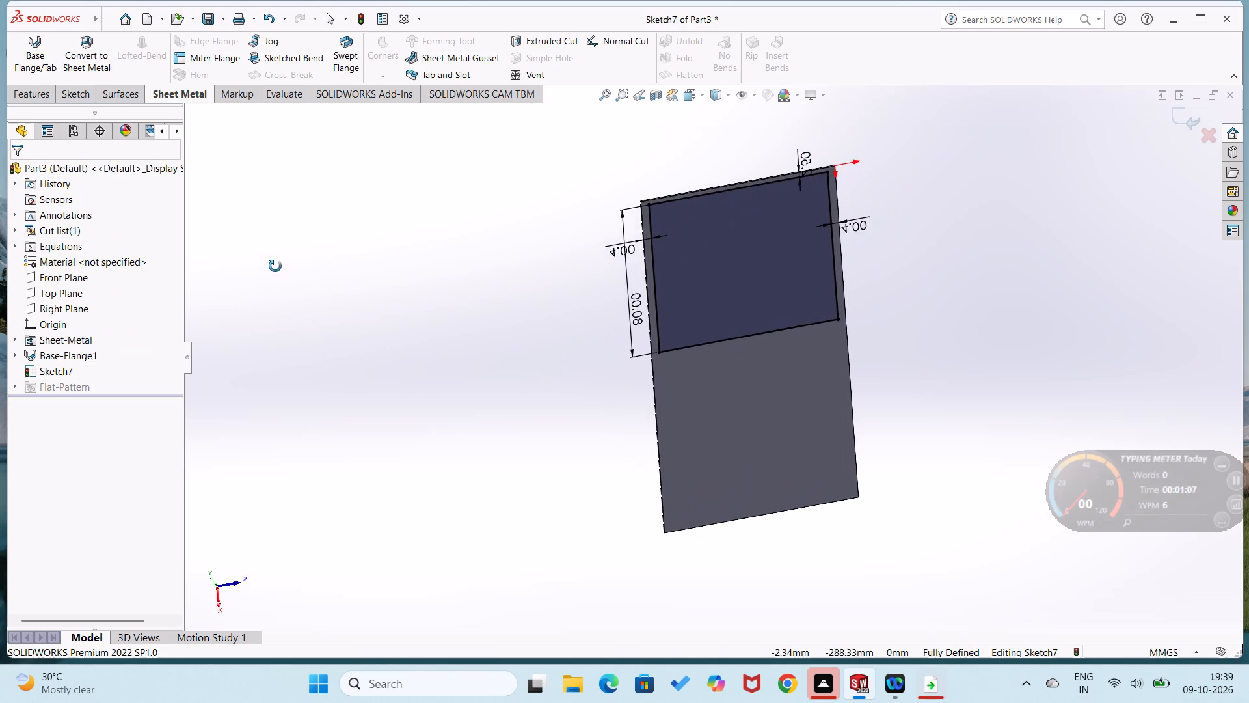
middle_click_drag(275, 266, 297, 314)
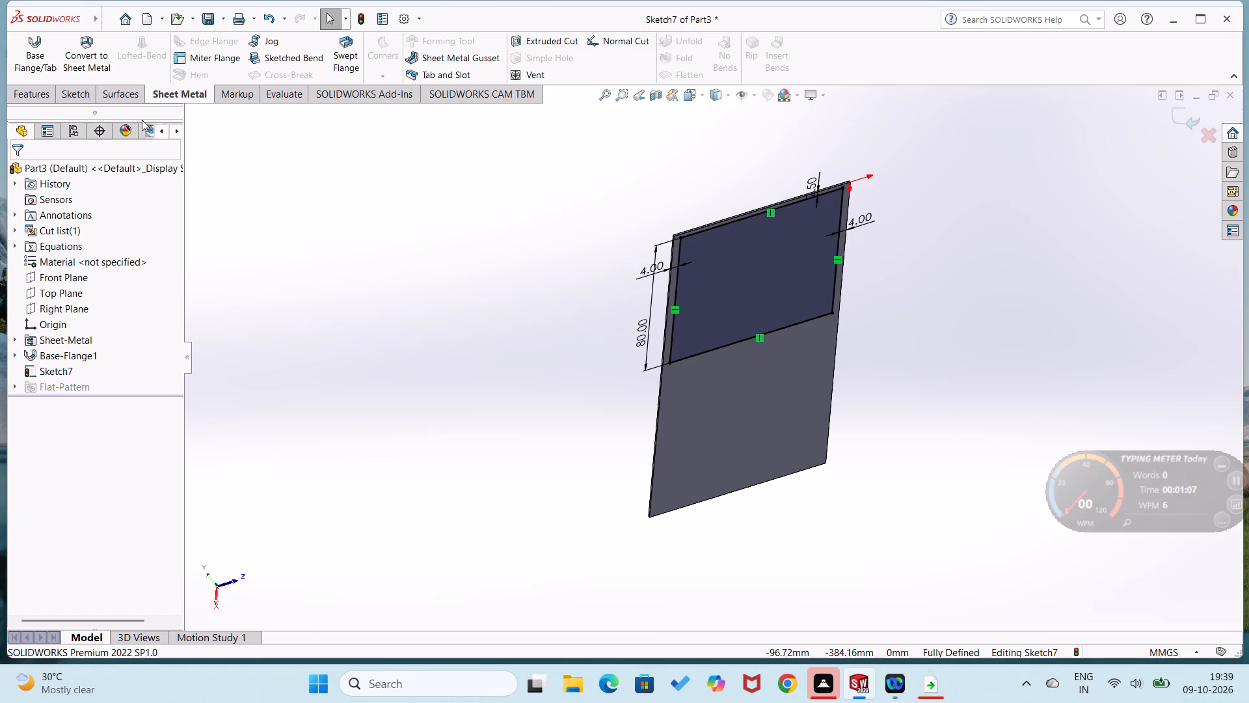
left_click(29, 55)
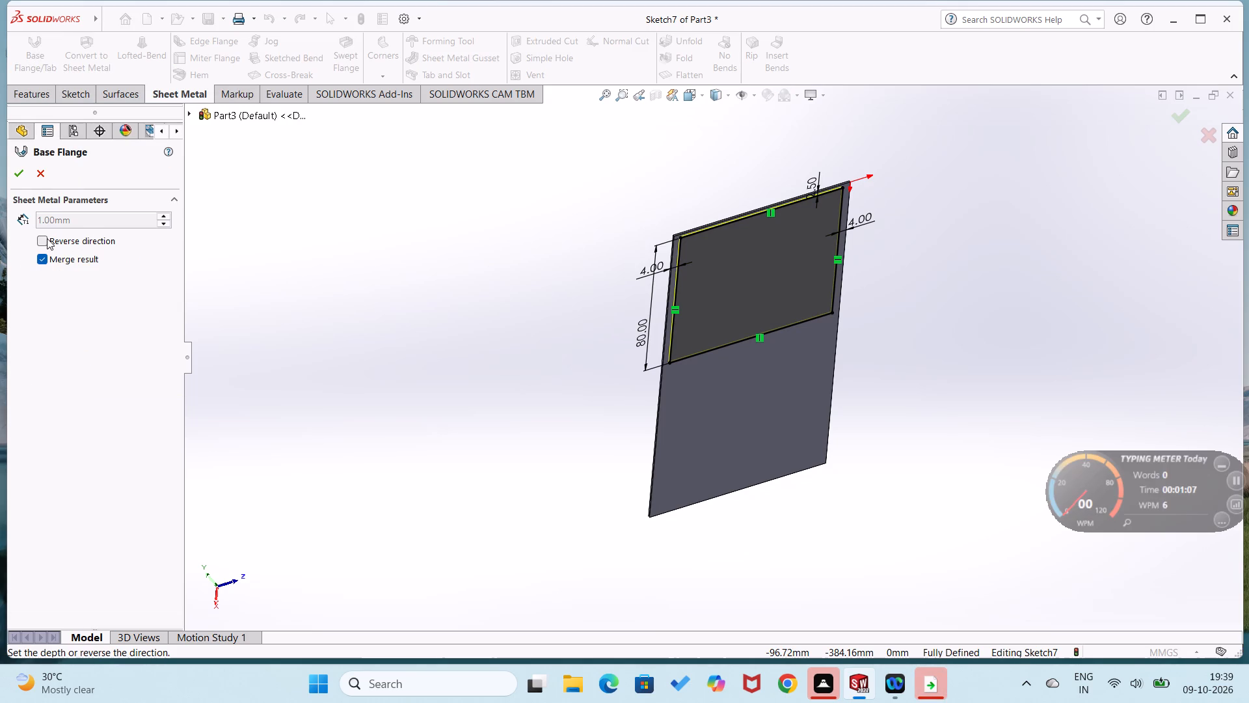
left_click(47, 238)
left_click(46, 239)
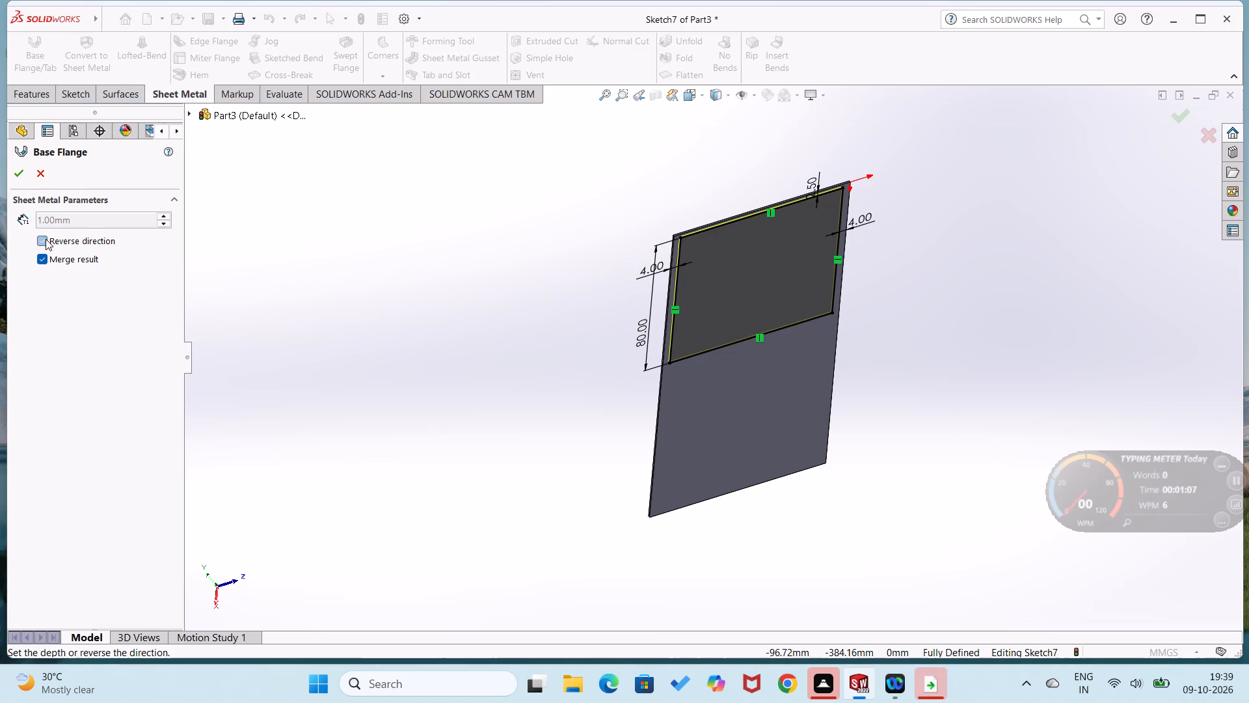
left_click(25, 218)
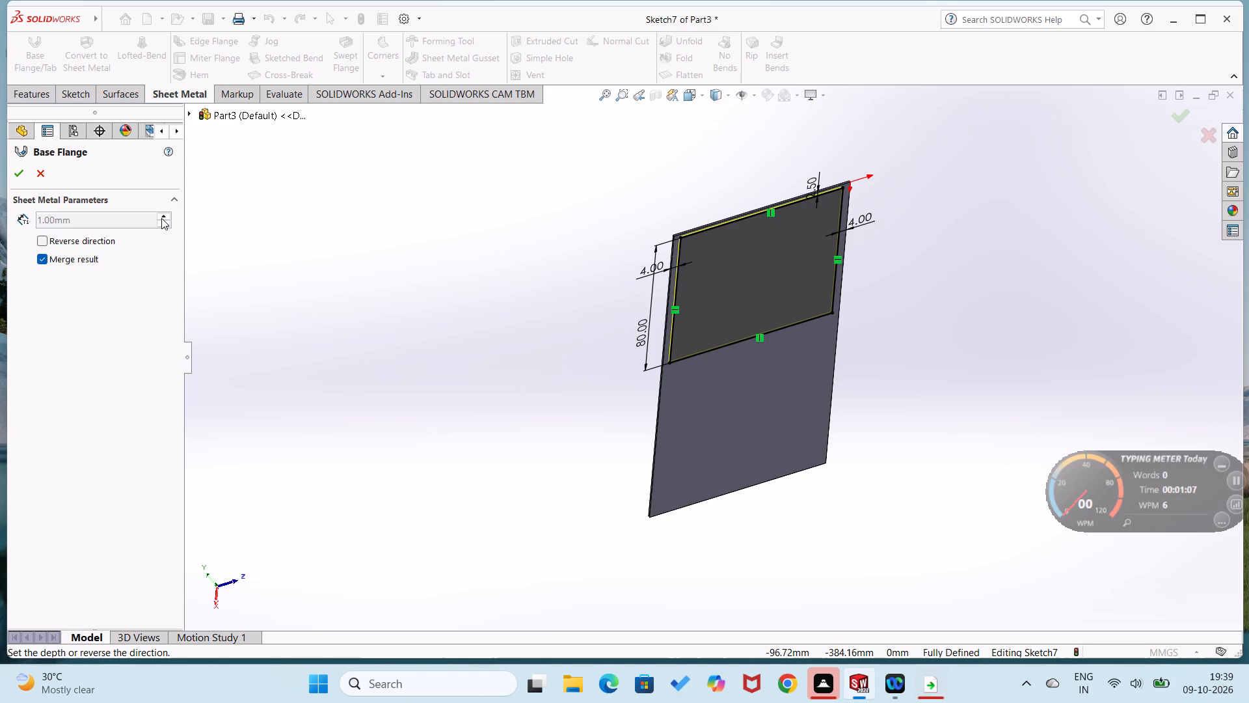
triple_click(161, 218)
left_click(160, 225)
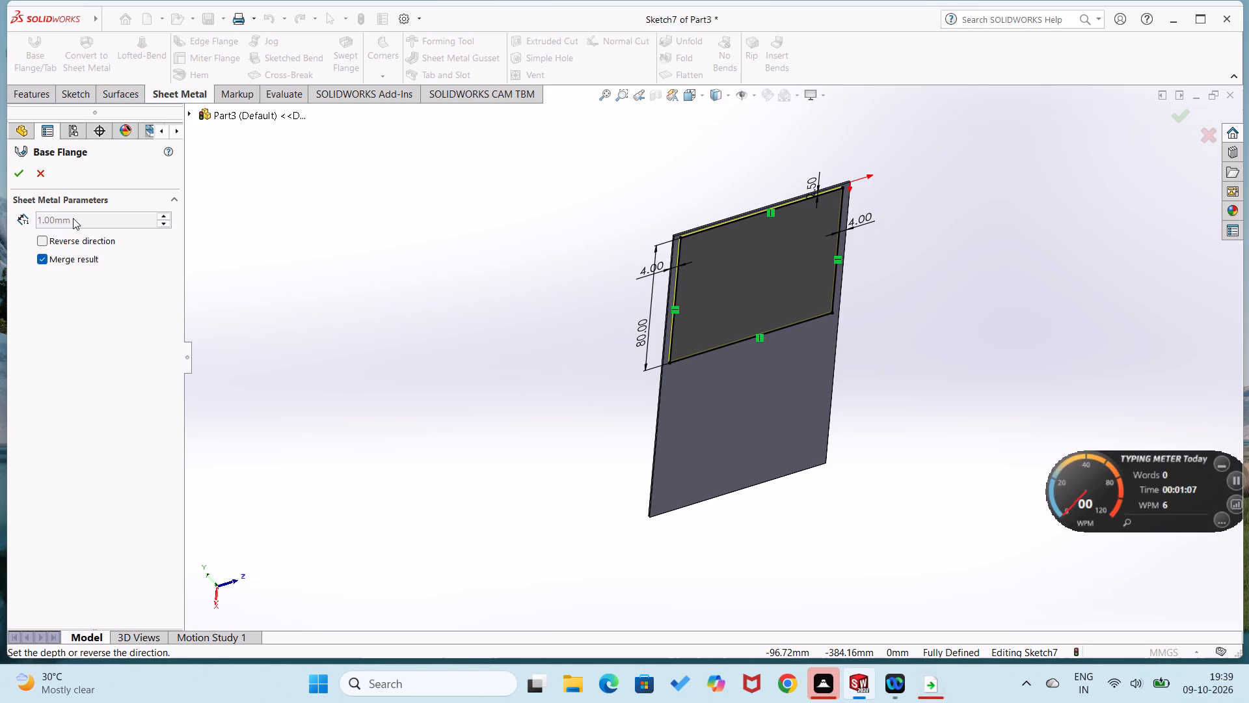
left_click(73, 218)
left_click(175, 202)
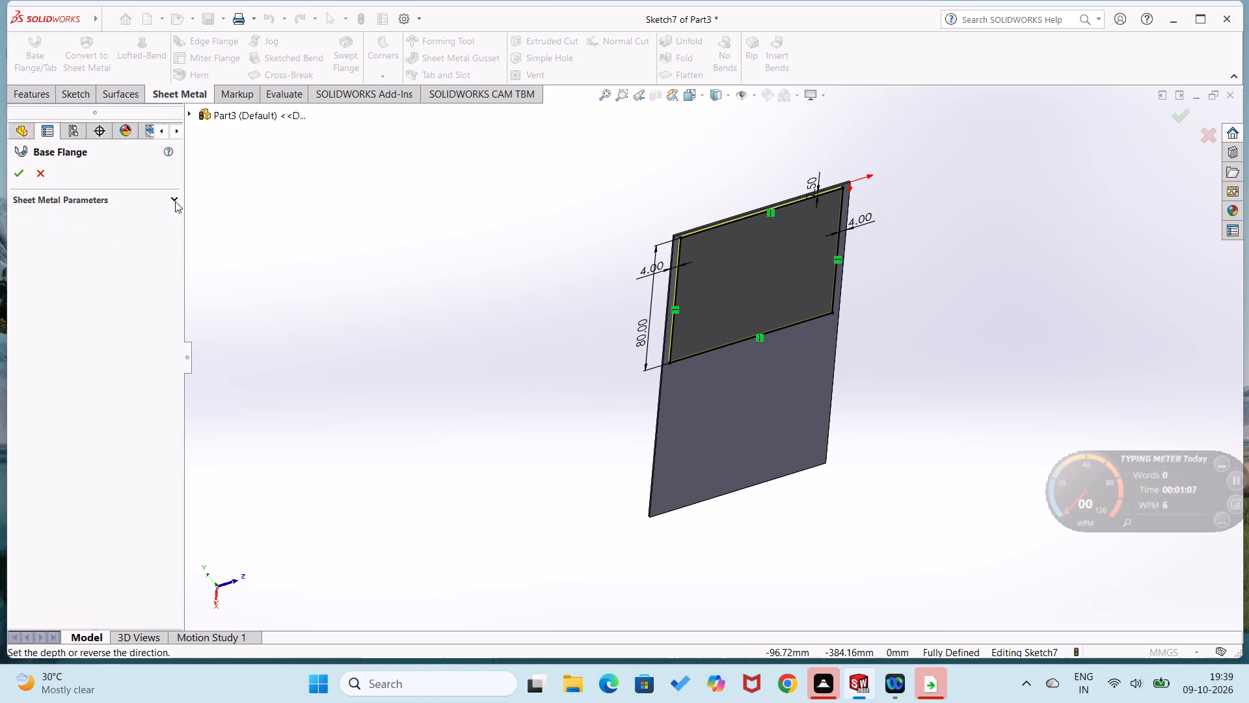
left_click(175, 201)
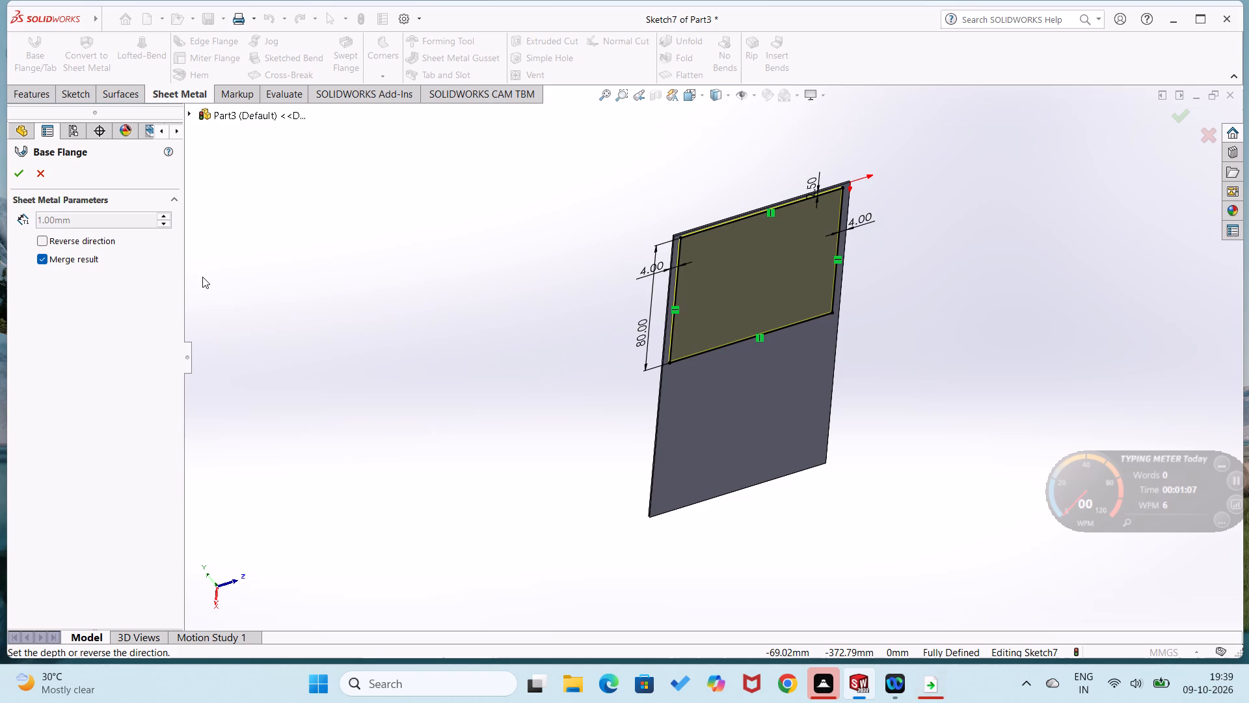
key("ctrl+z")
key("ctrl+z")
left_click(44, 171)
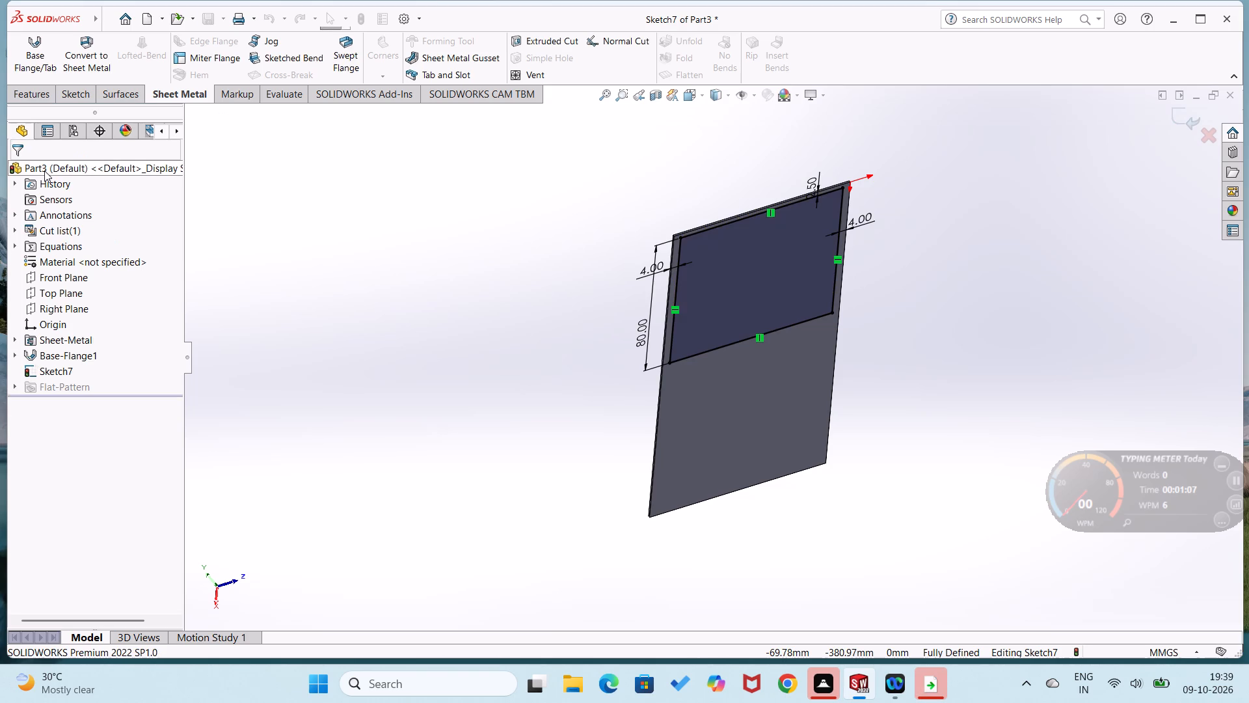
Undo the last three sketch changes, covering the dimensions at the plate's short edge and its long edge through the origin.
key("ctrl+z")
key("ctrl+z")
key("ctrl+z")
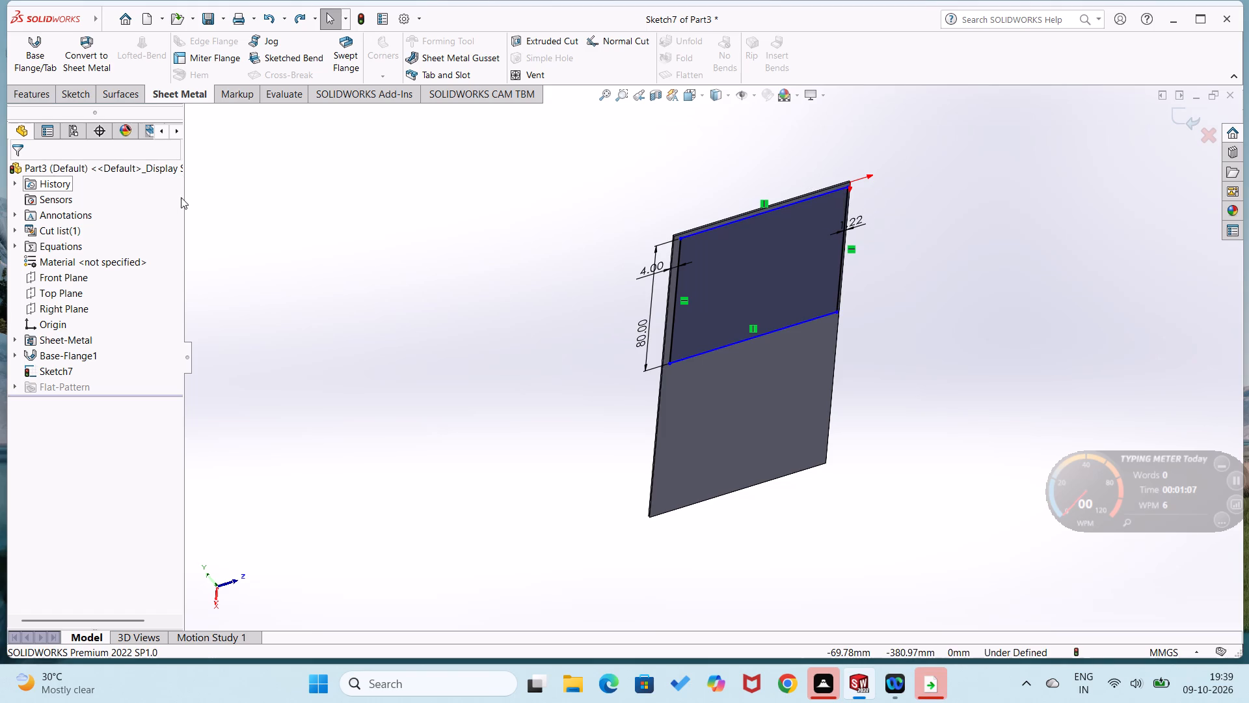
Close the current part without saving its changes.
left_click(1235, 92)
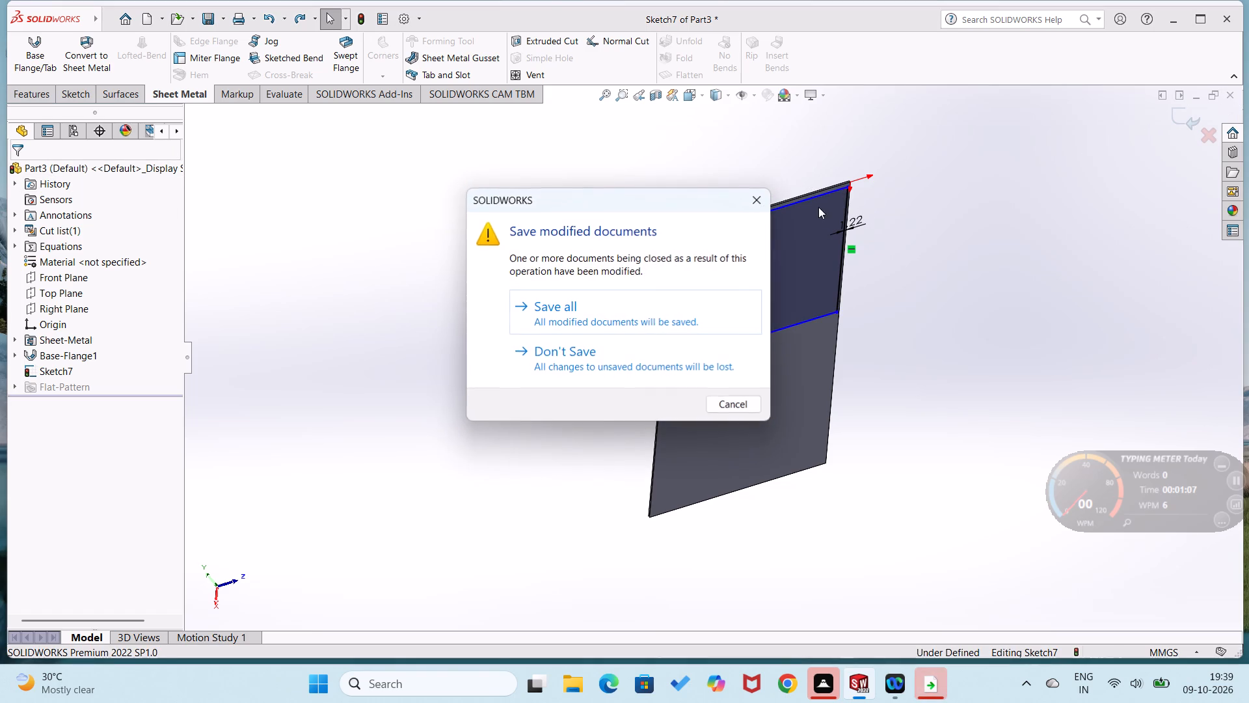
left_click(657, 352)
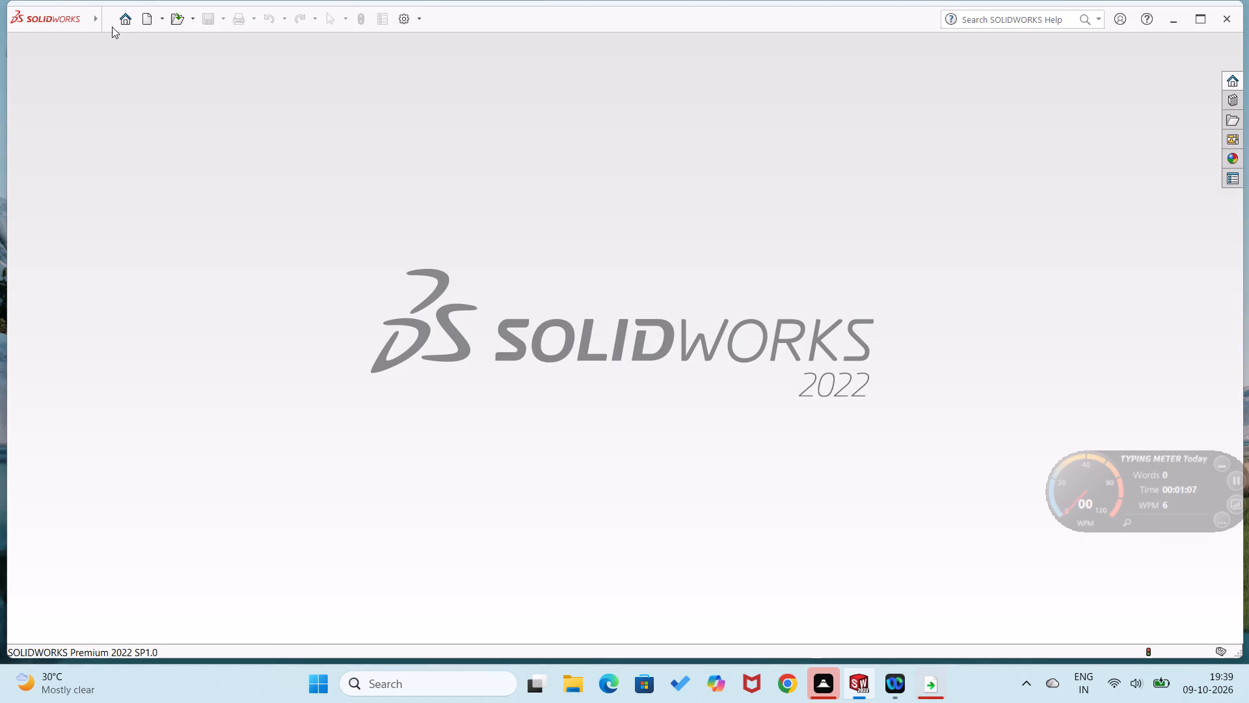
Create a new part document.
left_click(120, 18)
left_click(324, 187)
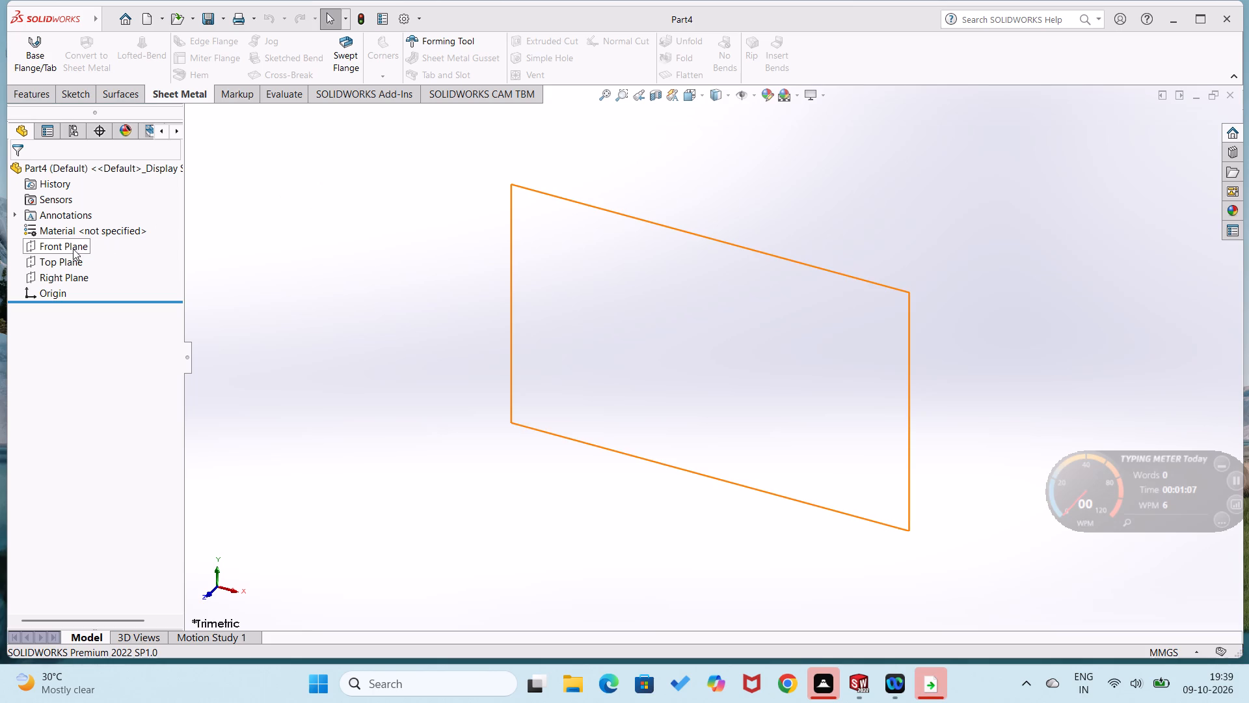
Sketch a center rectangle about 83 mm high on the Top Plane, centred on the origin.
right_click(50, 264)
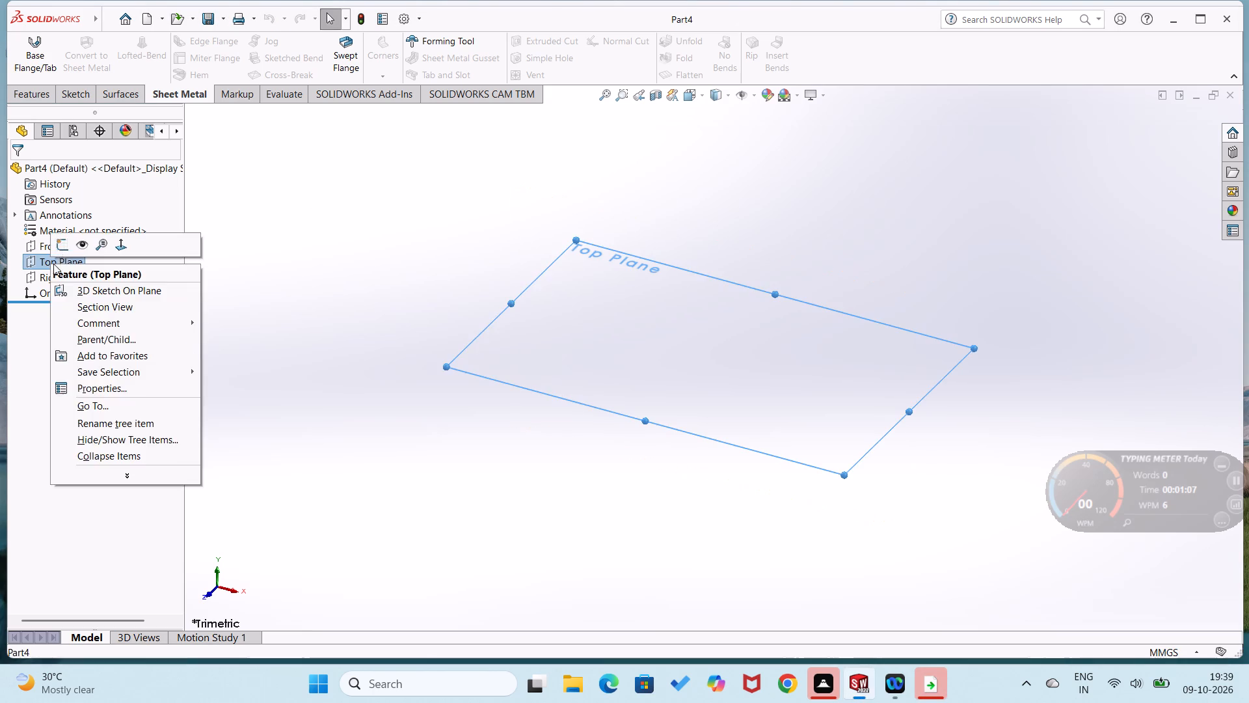
left_click(59, 246)
right_click_drag(258, 345, 369, 345)
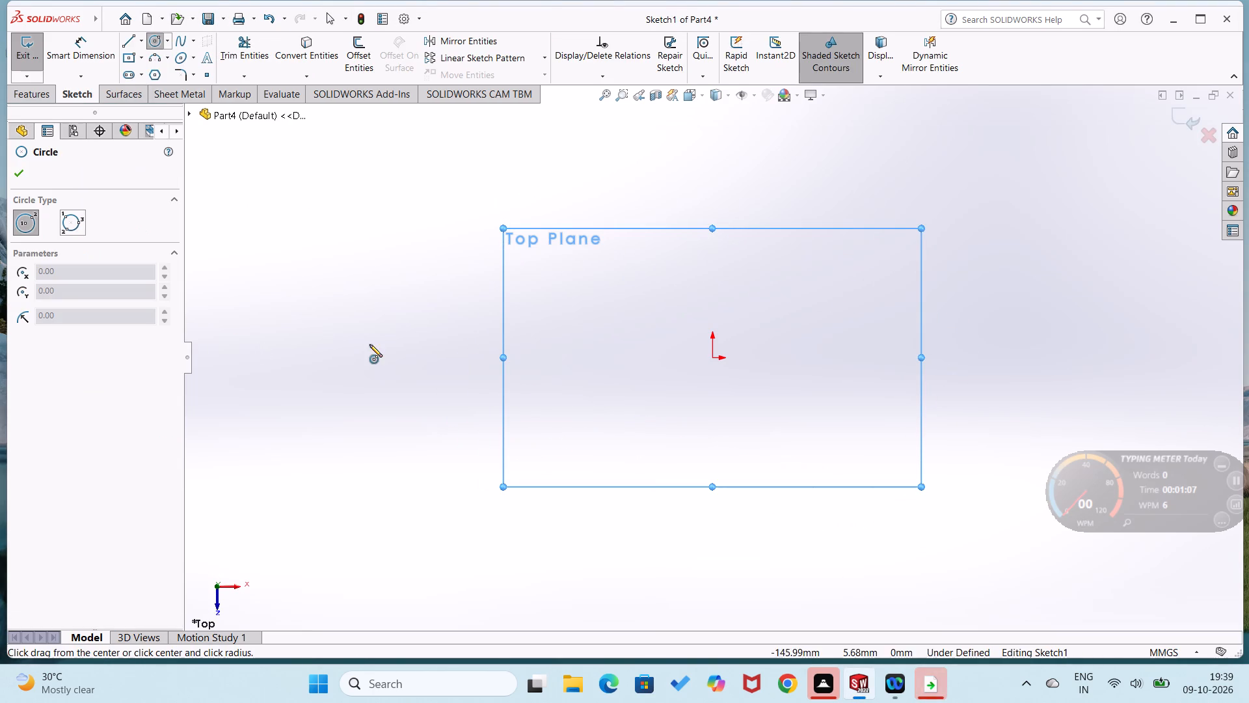
right_click_drag(638, 333, 638, 478)
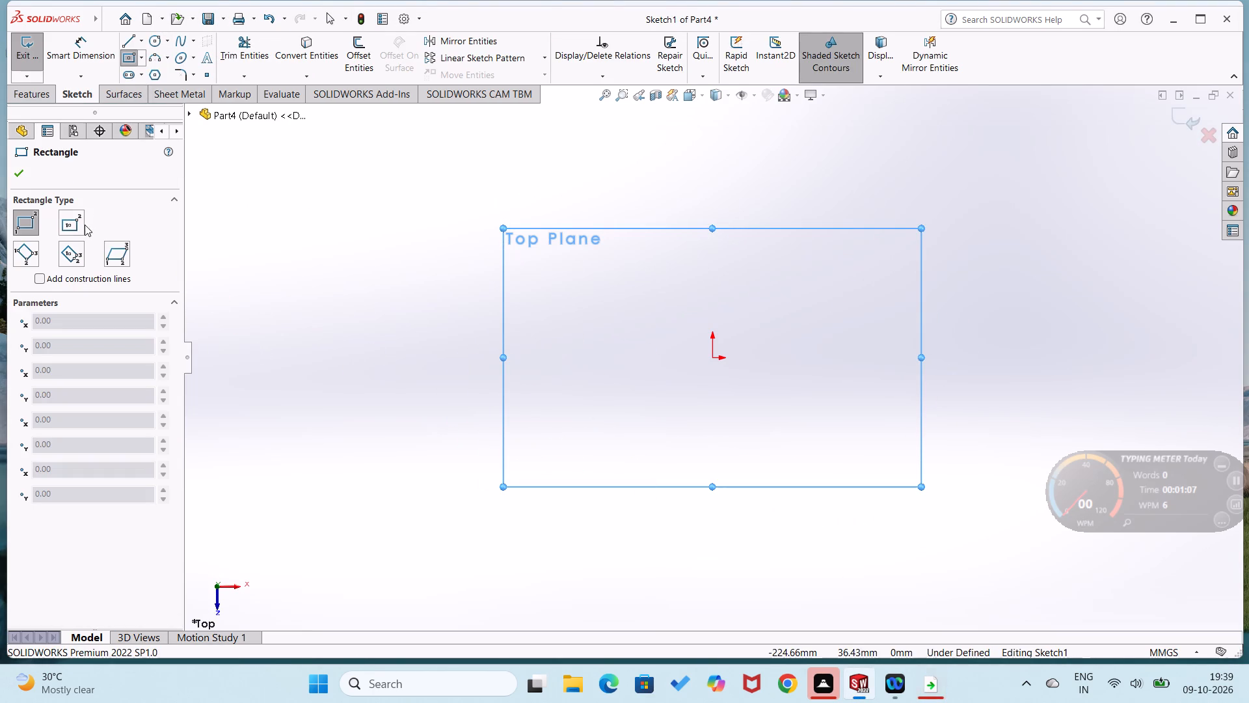
left_click(72, 221)
left_click(711, 359)
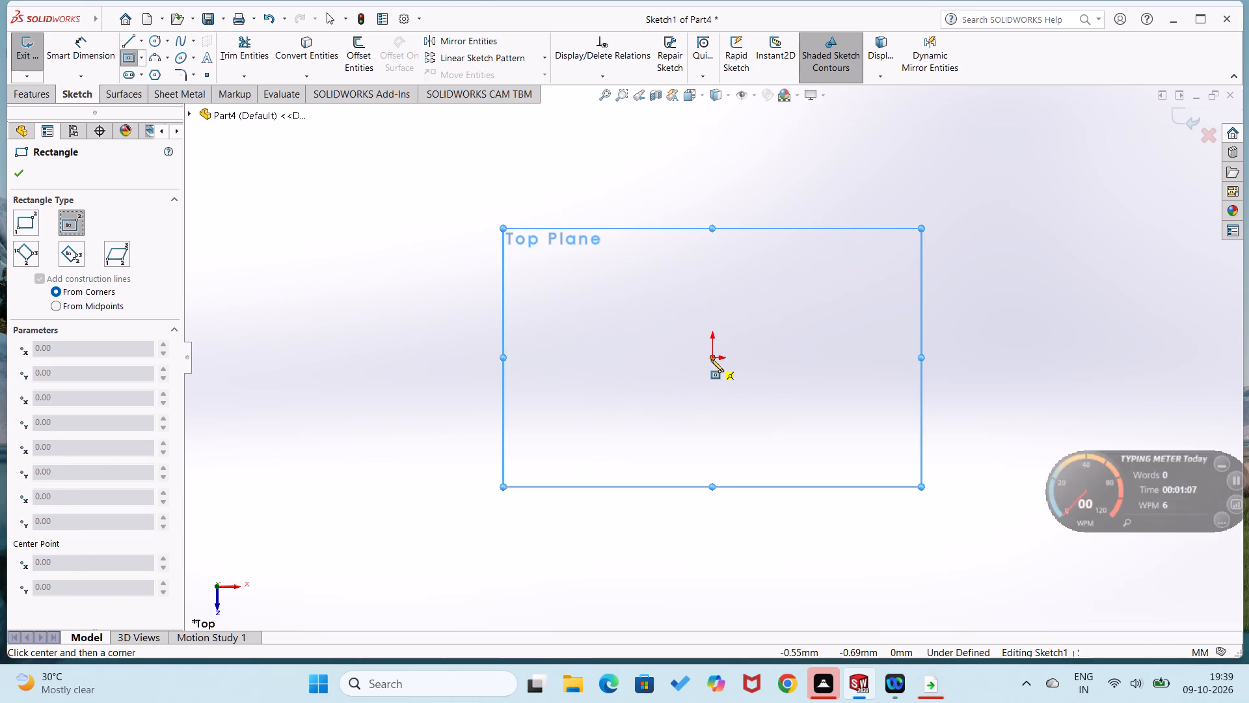
left_click(791, 260)
Dimension the rectangle's vertical side to 80 mm.
right_click_drag(530, 402, 542, 269)
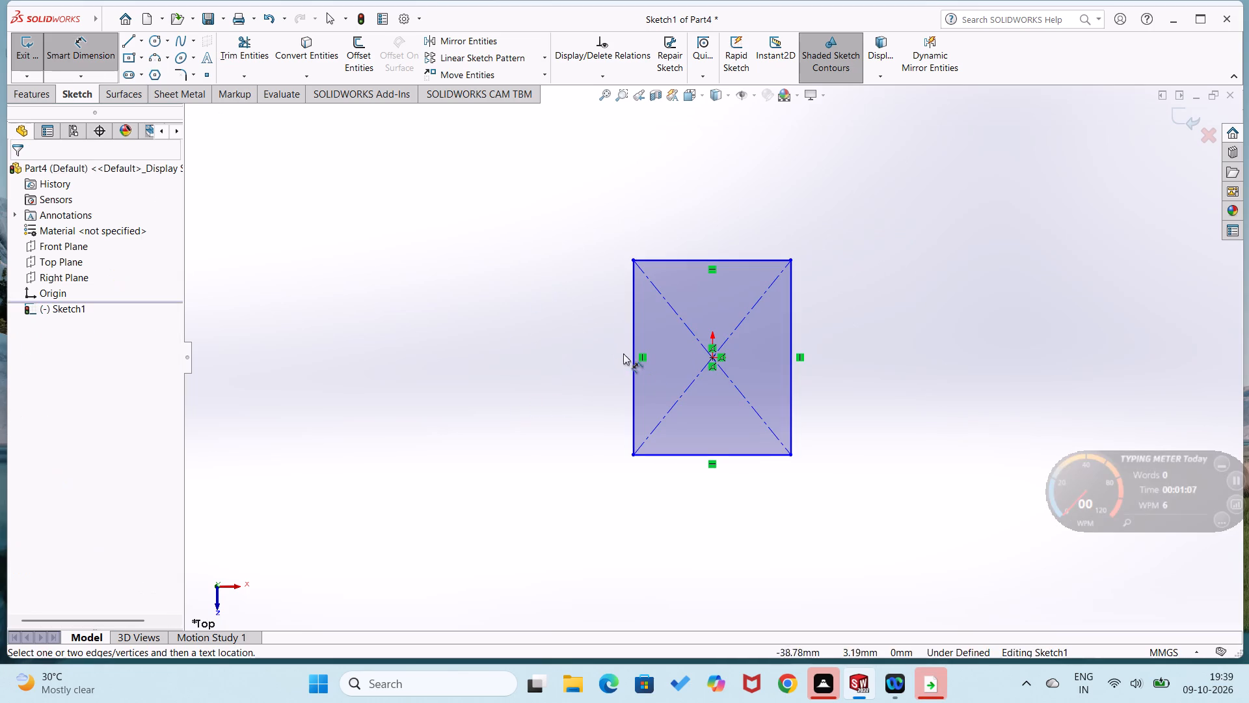
left_click(633, 365)
left_click(595, 370)
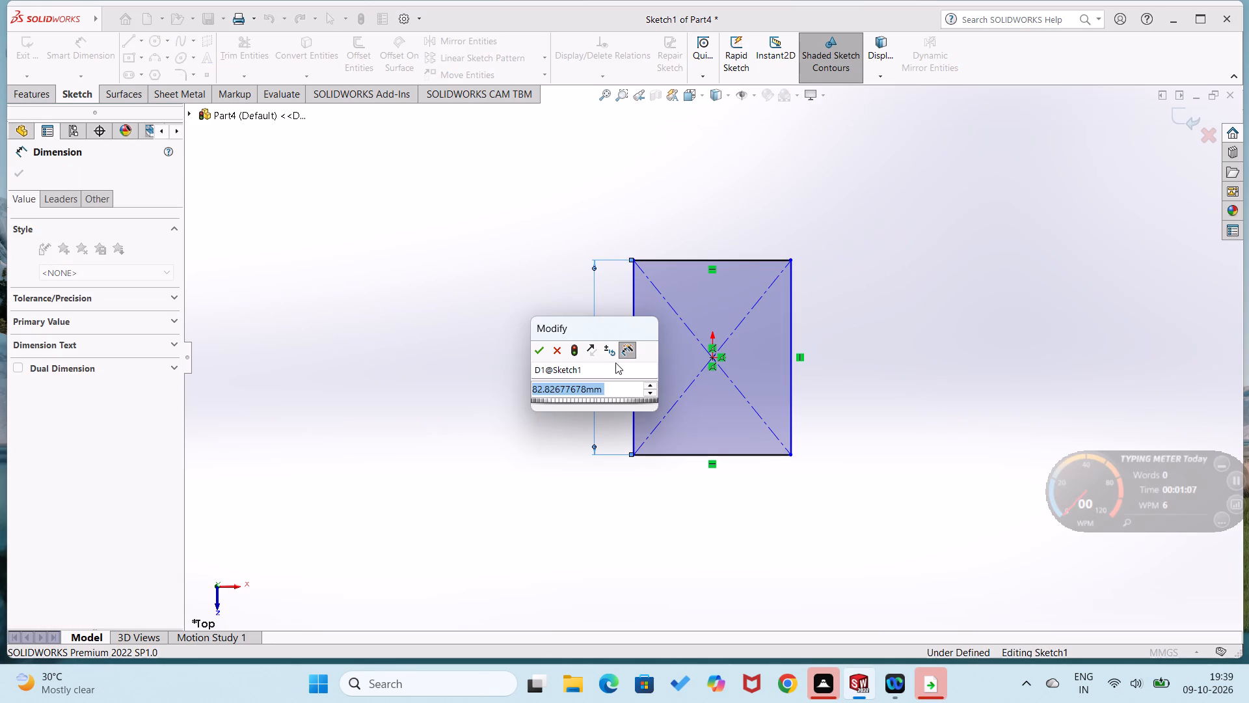
key("5")
key("BackSpace")
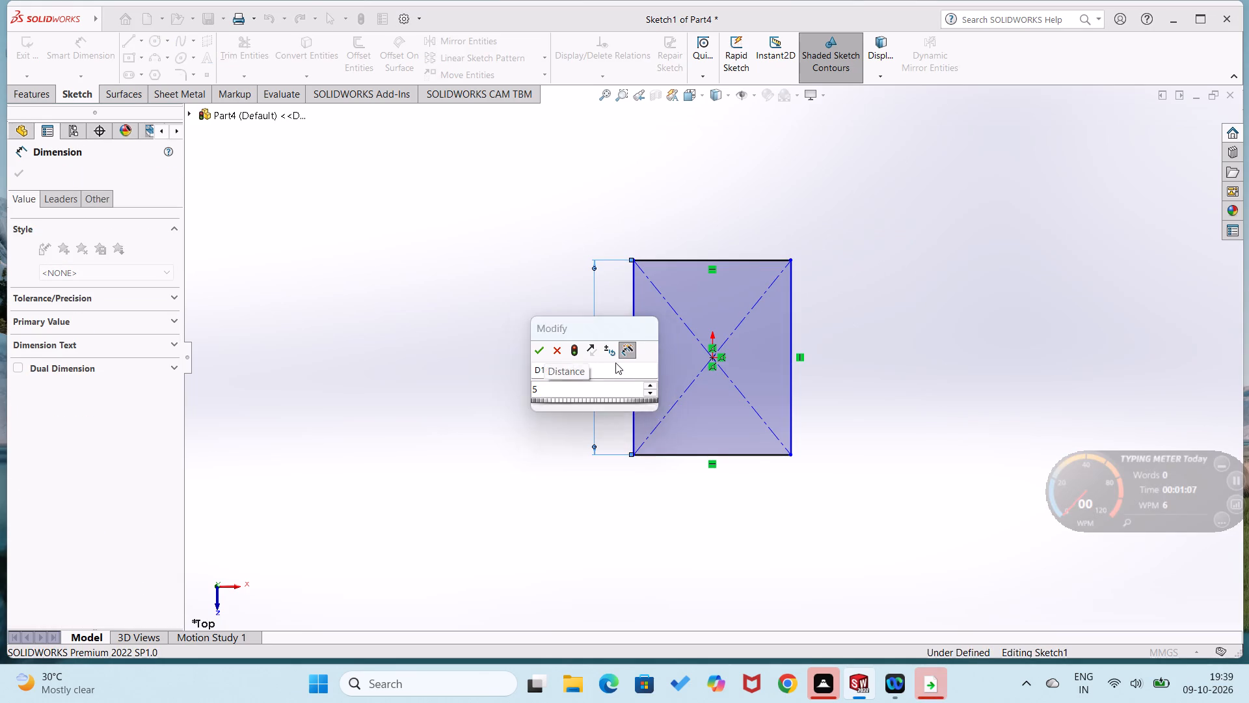
key("8")
key("0")
key("Return")
left_click(381, 419)
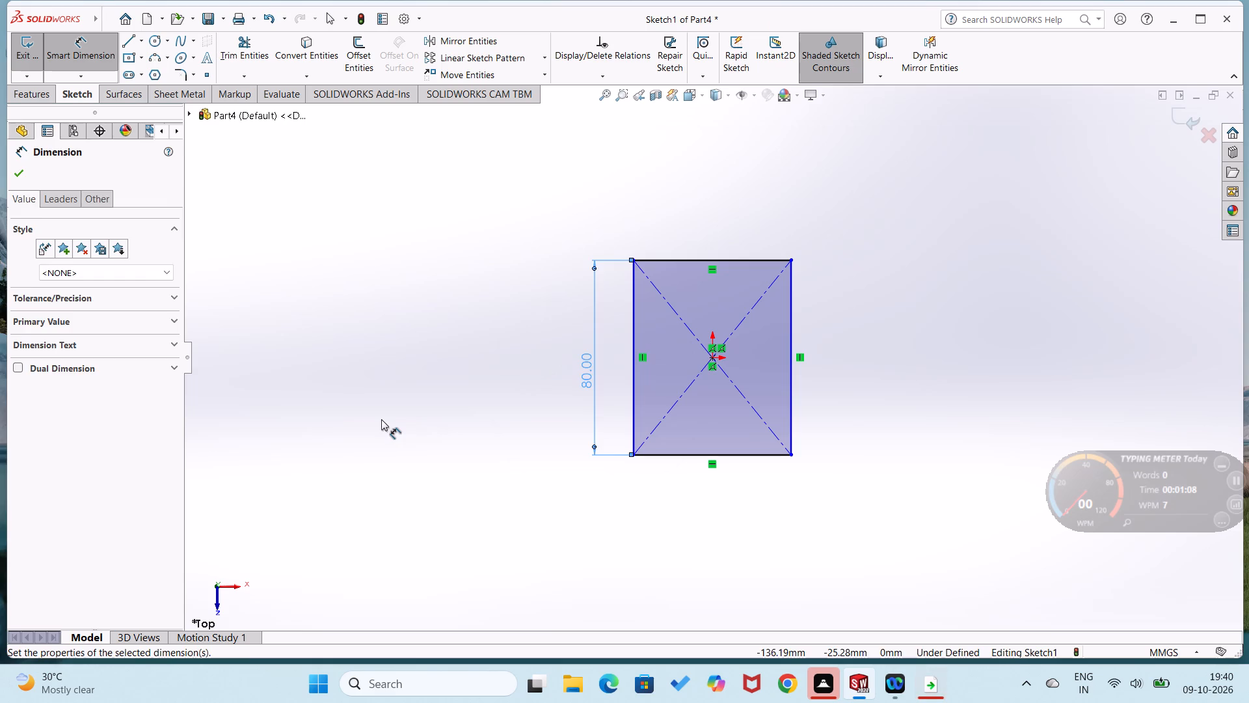
Dimension the rectangle's lower horizontal side to 80 mm.
left_click(739, 454)
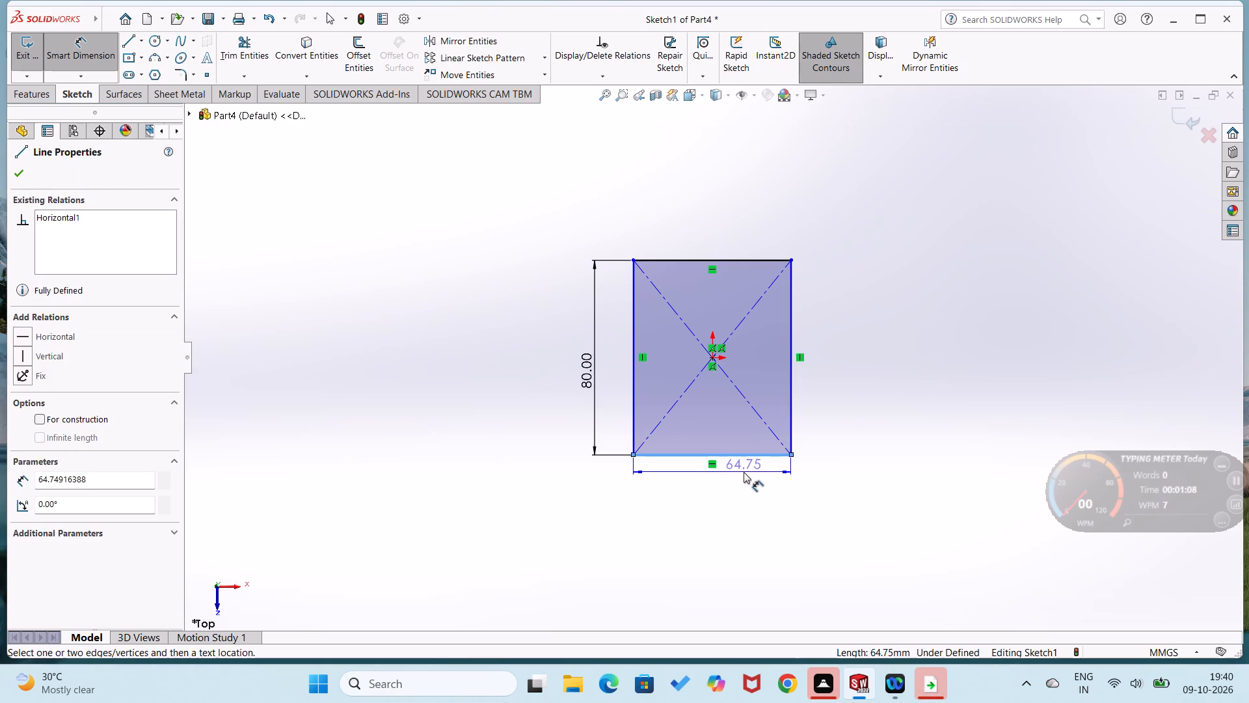
left_click(744, 472)
type("80")
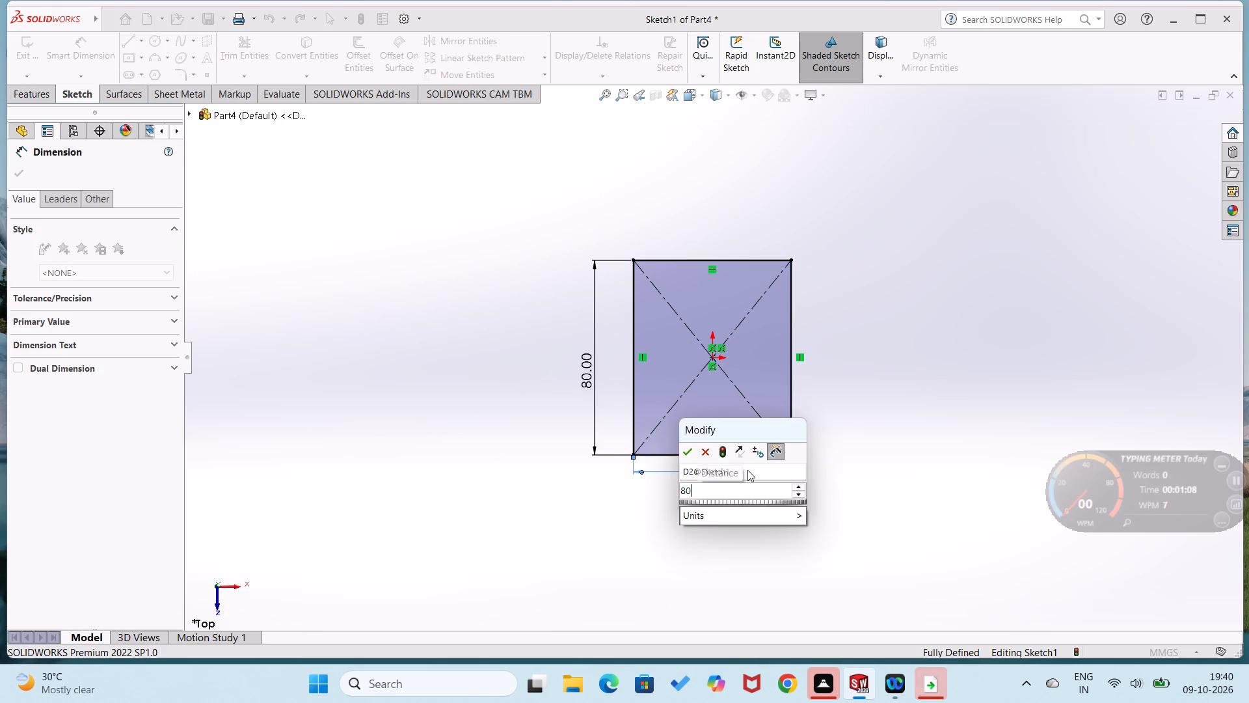
key("Return")
left_click(586, 506)
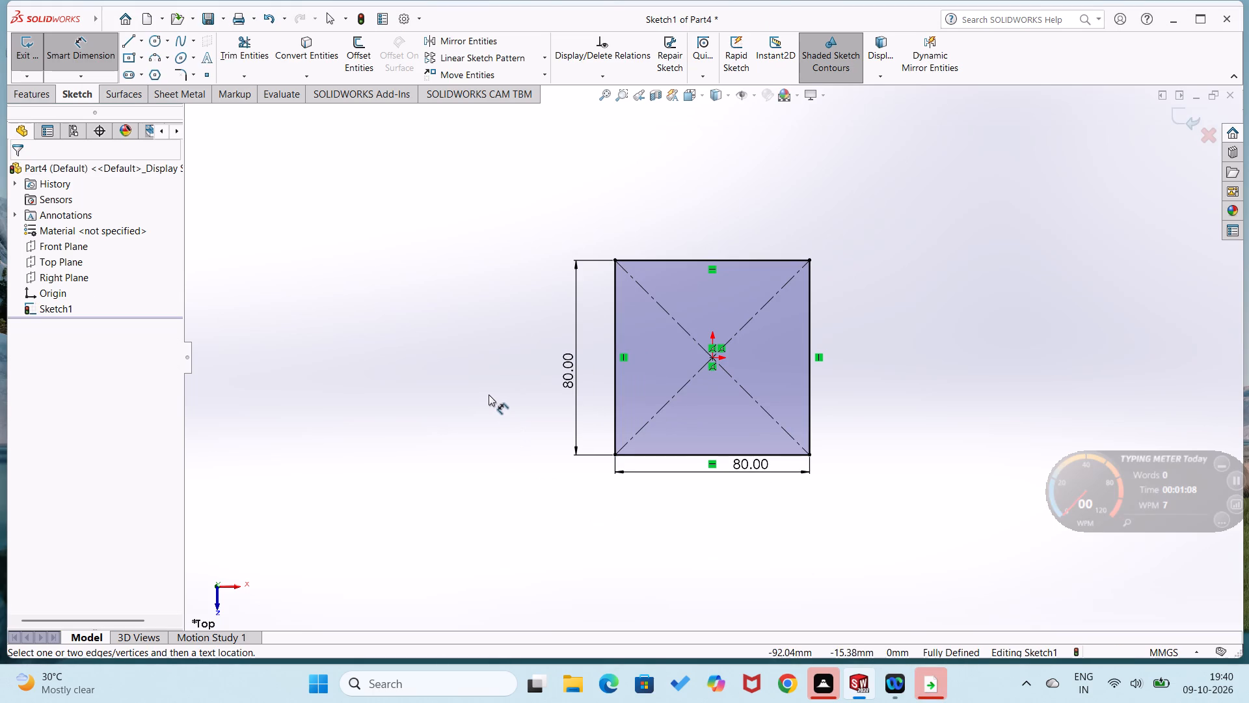
Sketch a corner rectangle about 74 mm square just inside the 80 mm square.
right_click_drag(489, 379, 459, 496)
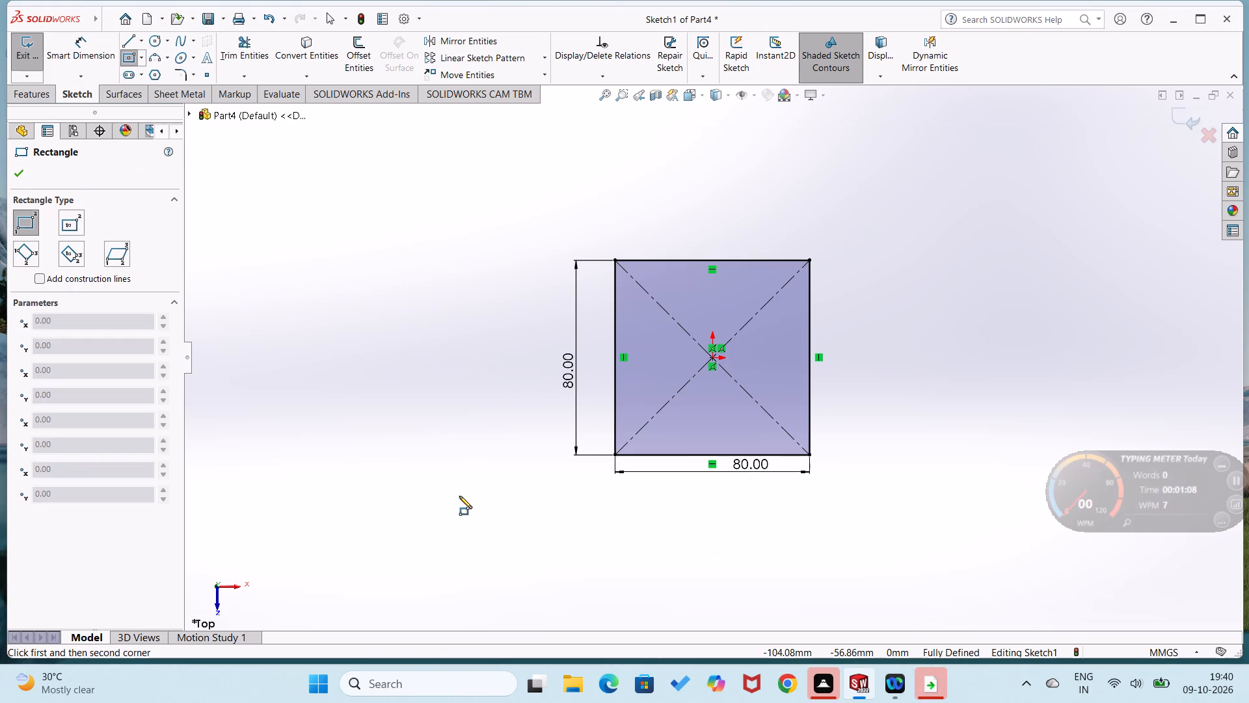
left_click(621, 266)
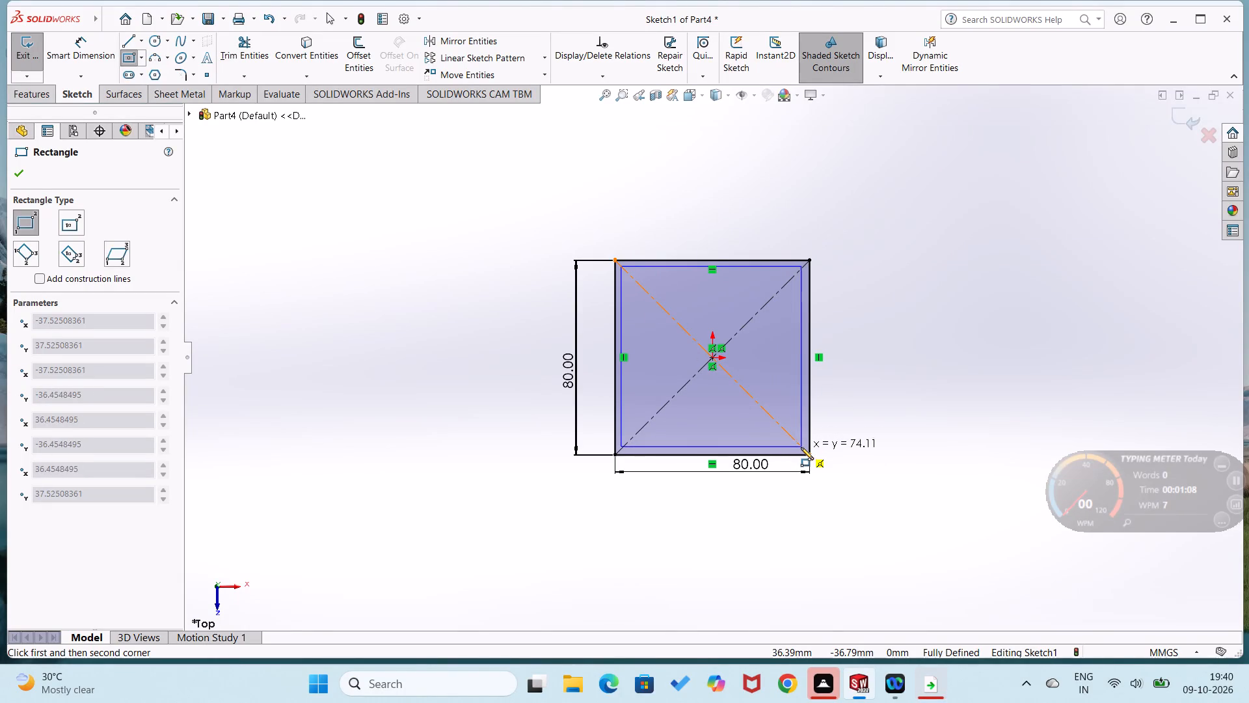
left_click(801, 447)
Dimension the gap between the right-hand vertical sides of the inner and outer squares to 3 mm.
right_click_drag(845, 456, 845, 346)
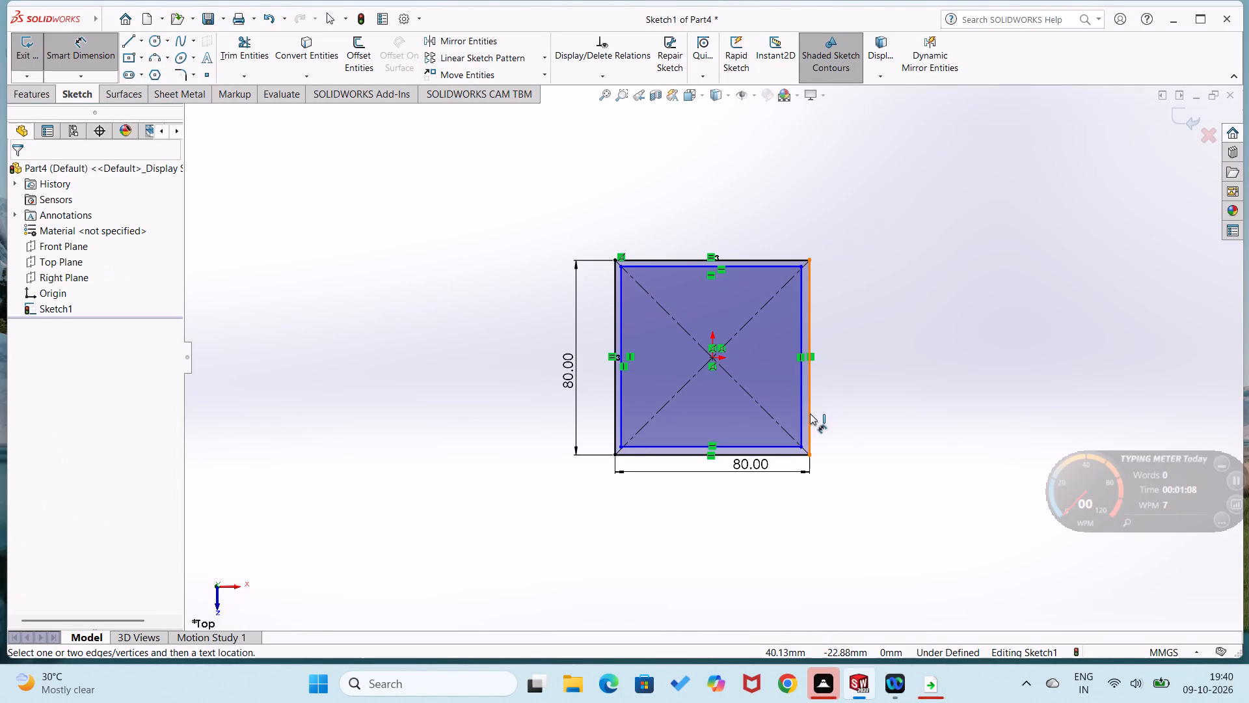
left_click(810, 416)
left_click(801, 419)
left_click(825, 419)
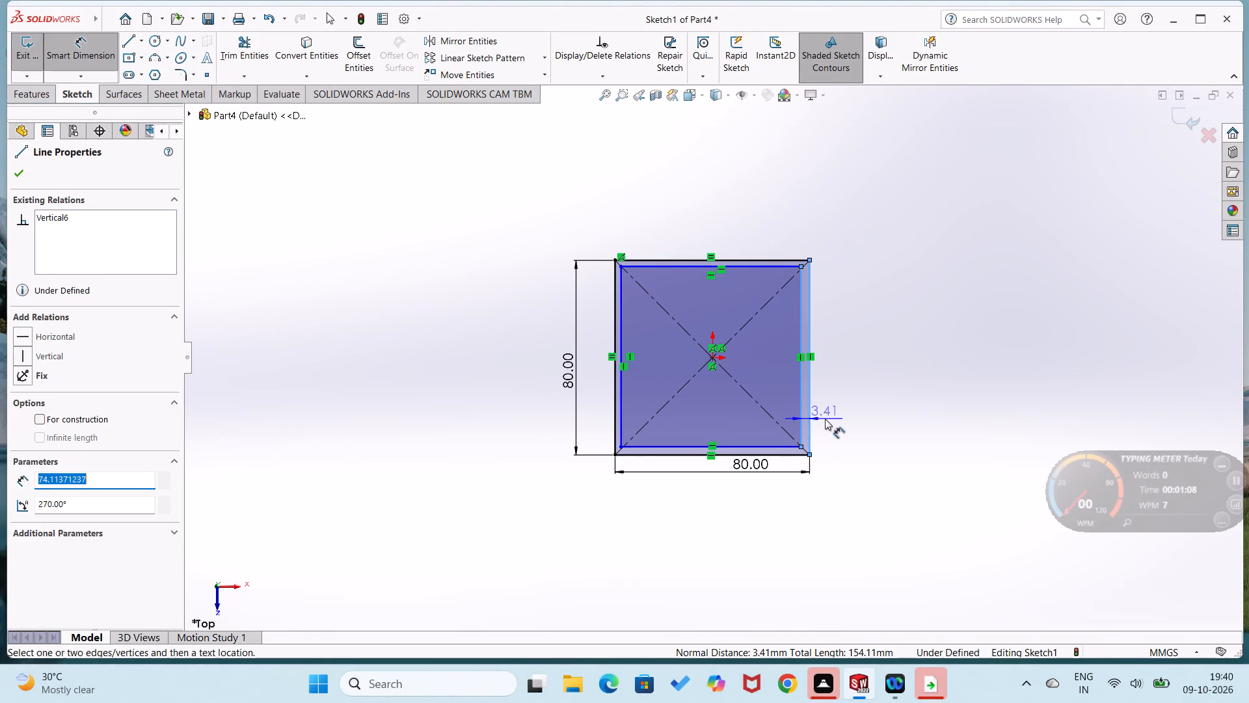
key("3")
key("Return")
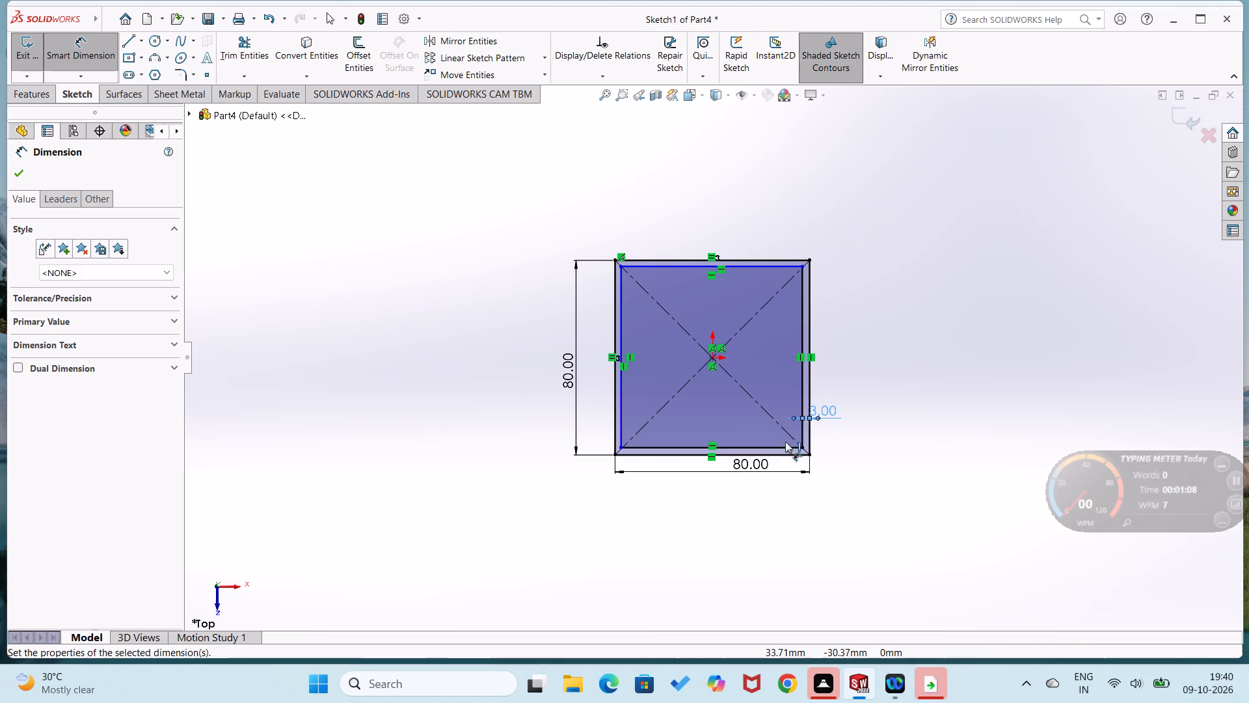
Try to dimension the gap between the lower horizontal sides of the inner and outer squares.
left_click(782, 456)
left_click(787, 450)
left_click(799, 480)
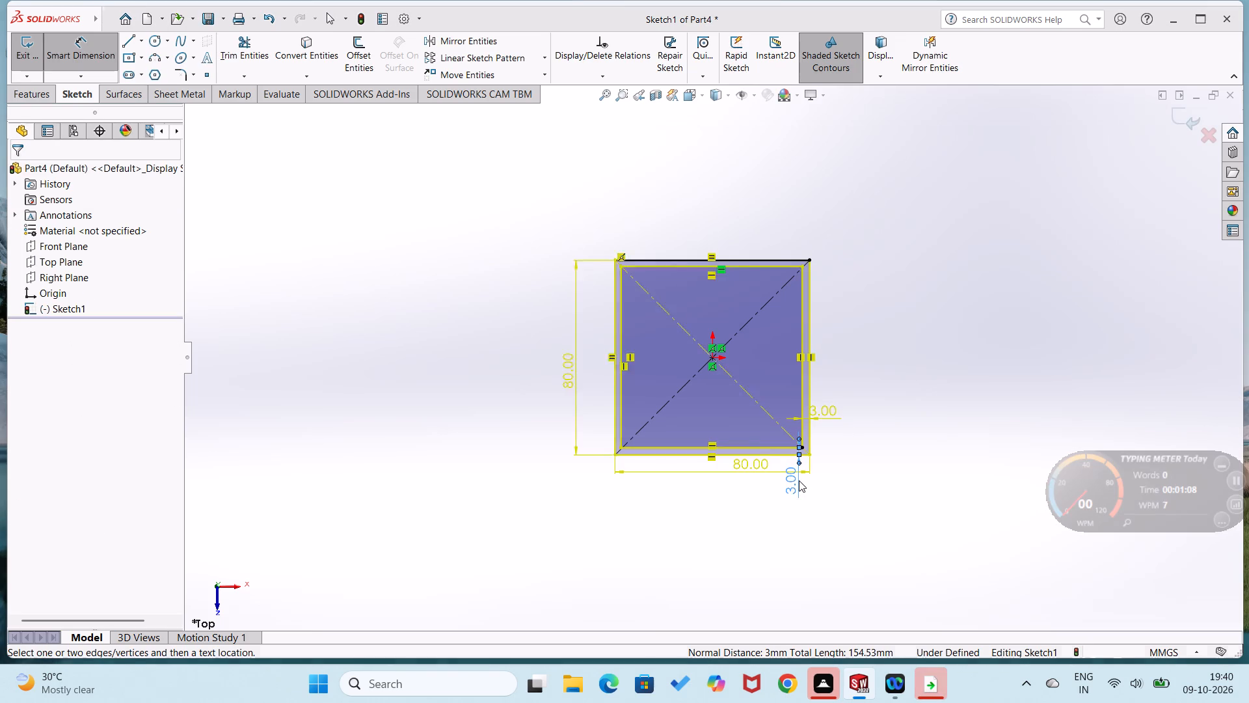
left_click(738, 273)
Dimension the gap between the upper horizontal sides of the inner and outer squares to 3 mm.
left_click(780, 267)
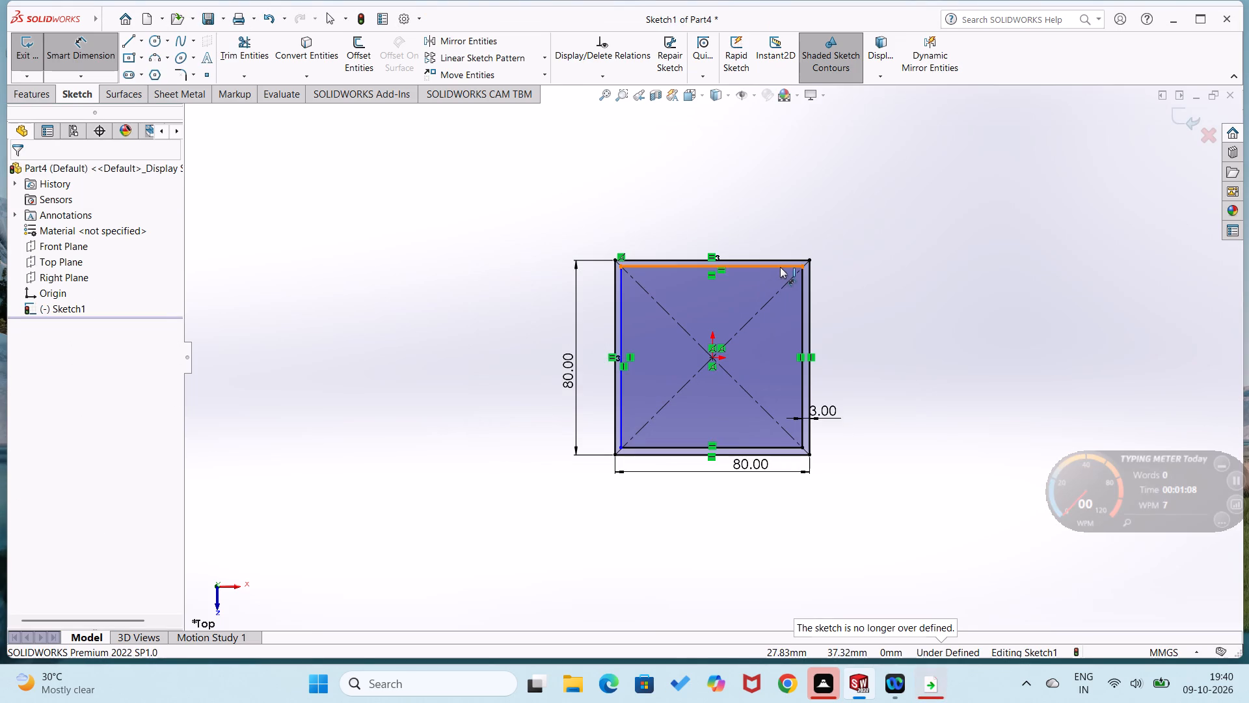
left_click(782, 258)
left_click(785, 238)
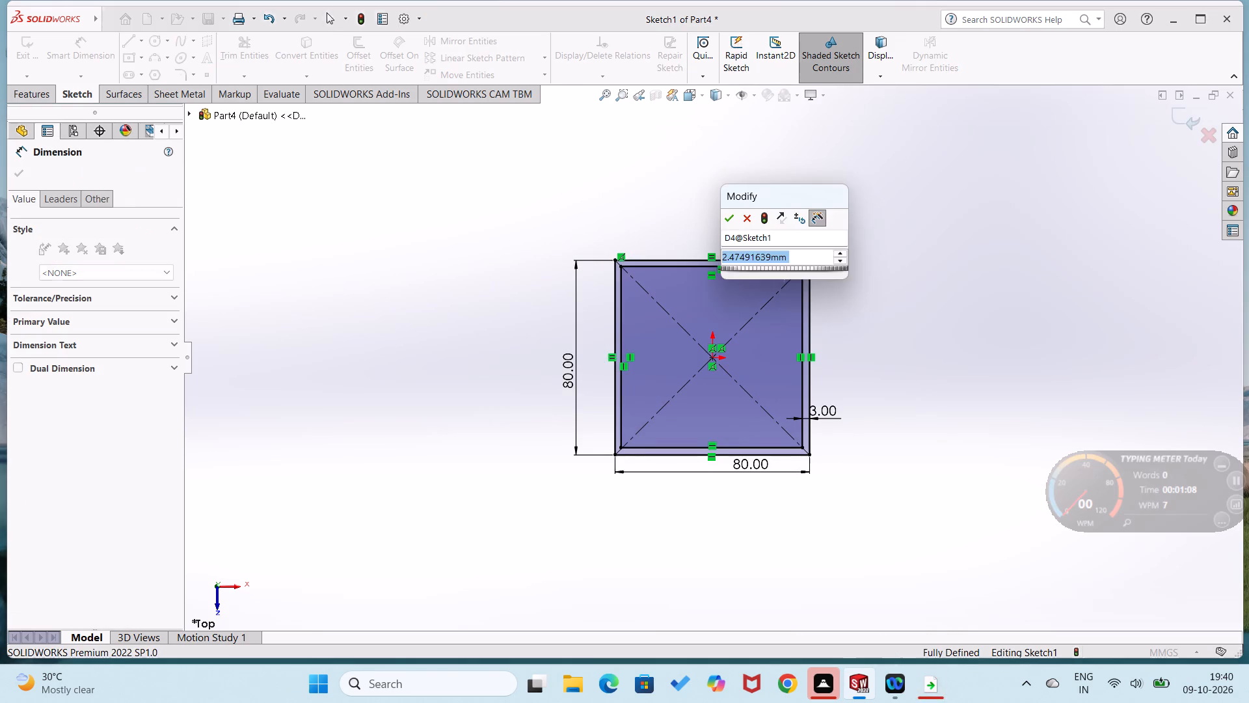
key("3")
key("Return")
left_click(462, 303)
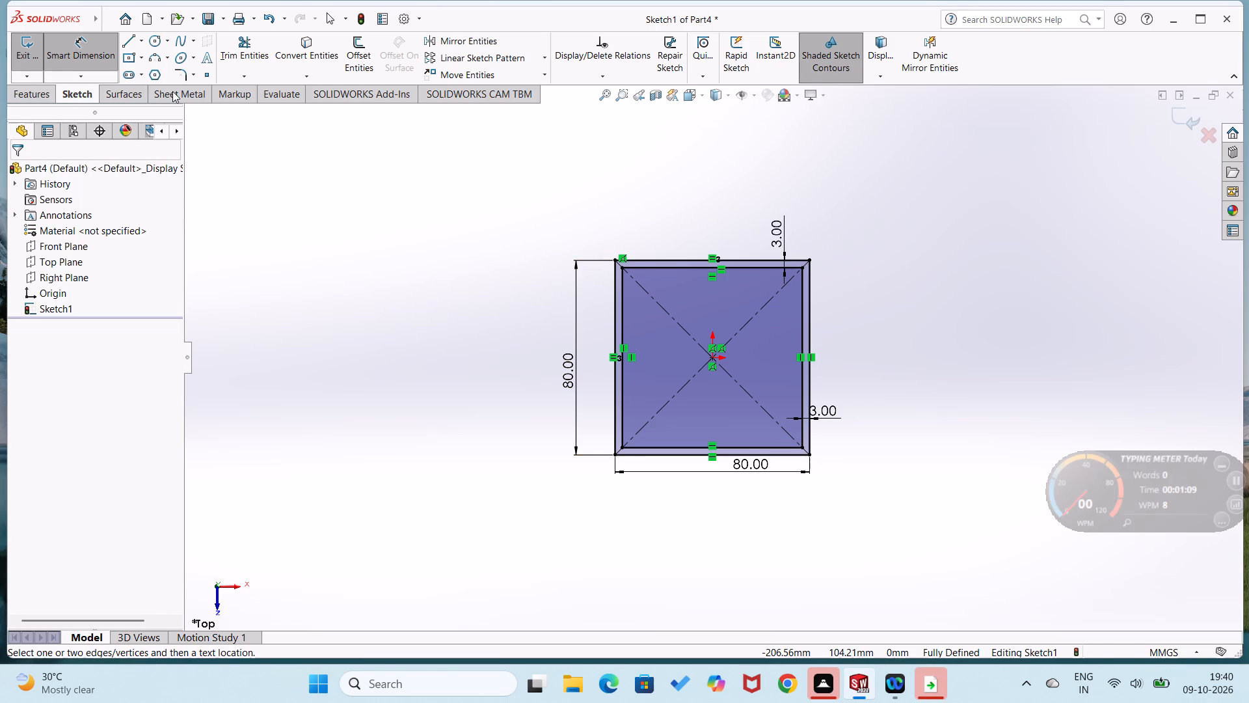
Create a sheet metal base flange from the square ring profile with a 60 mm thickness, without reversing its direction.
left_click(172, 91)
left_click(23, 51)
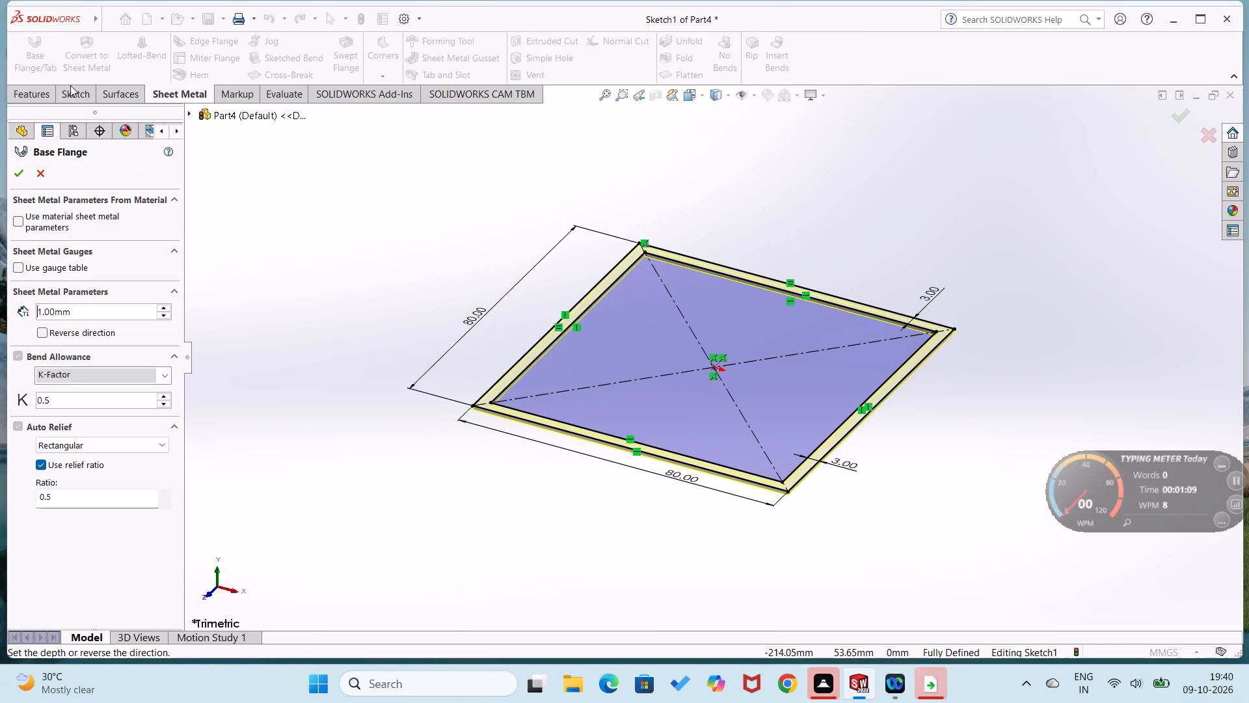
left_click(33, 338)
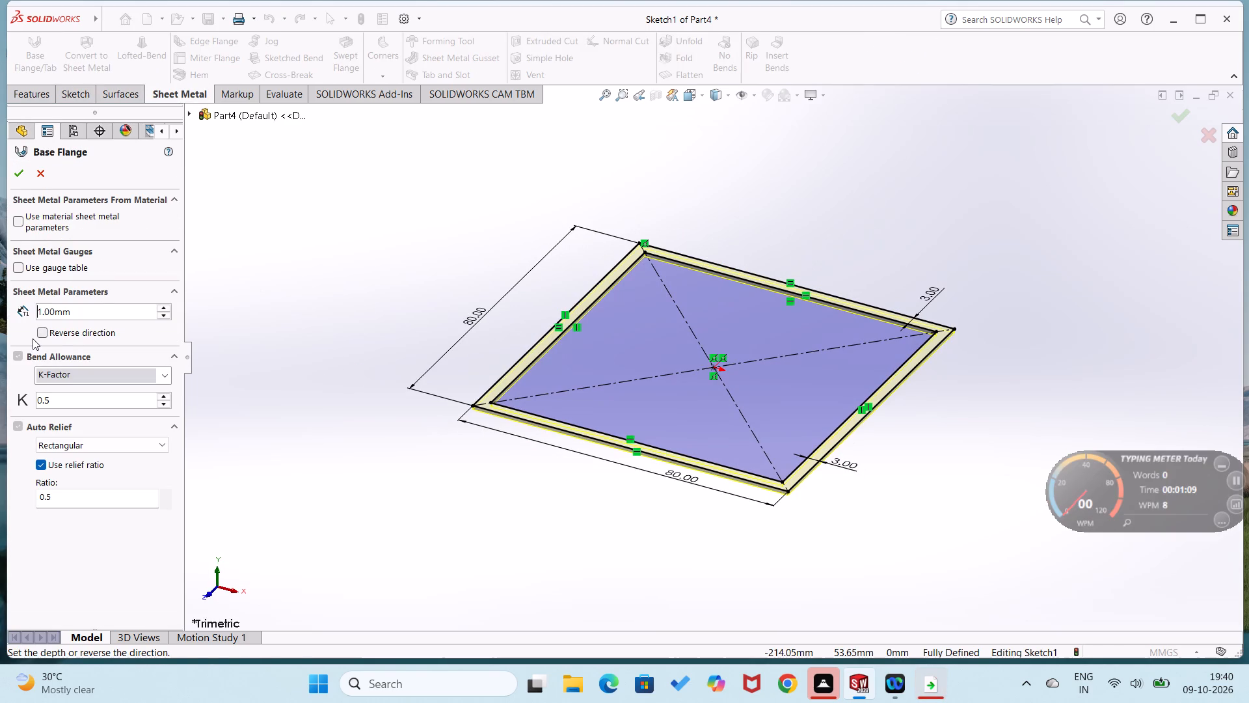
left_click(38, 329)
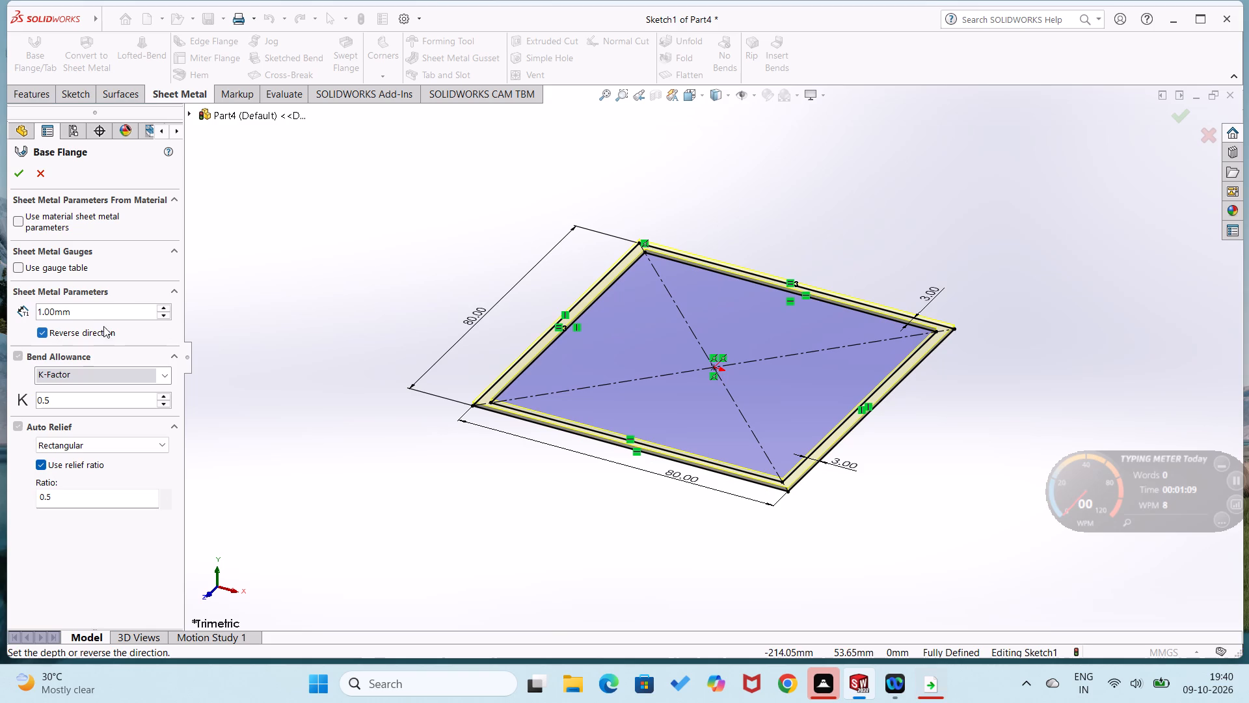
triple_click(167, 307)
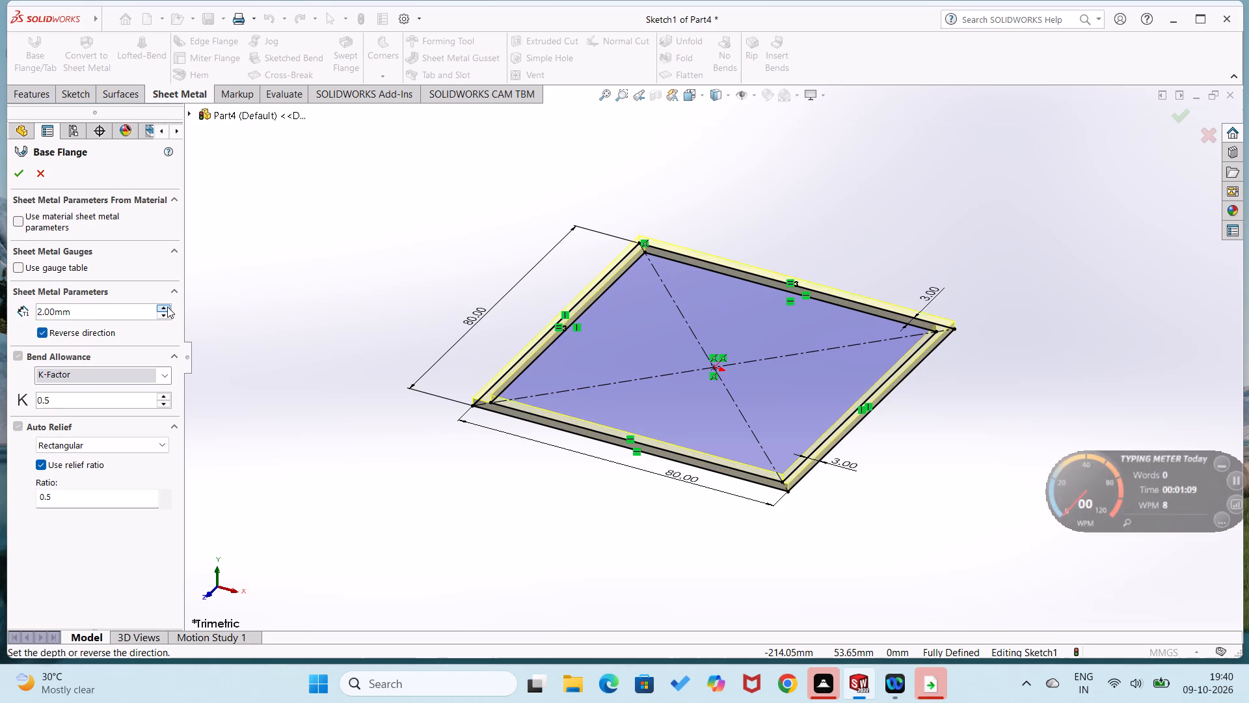
triple_click(167, 307)
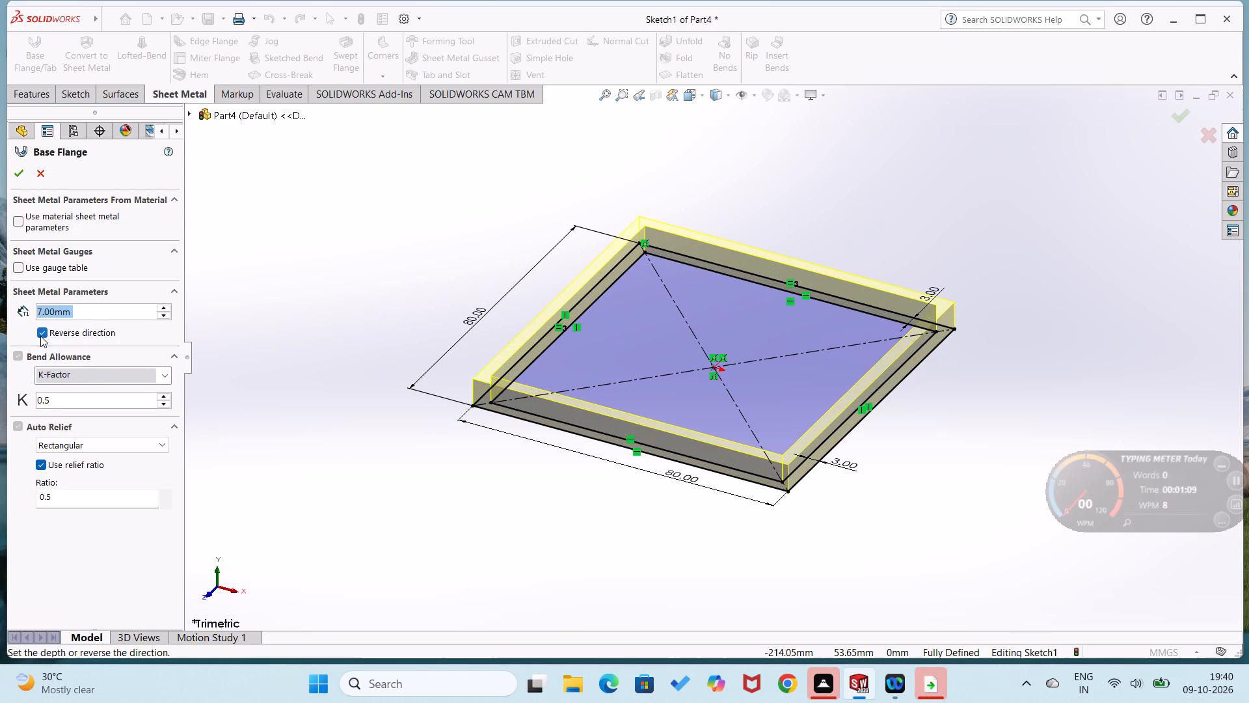
left_click(41, 335)
triple_click(163, 309)
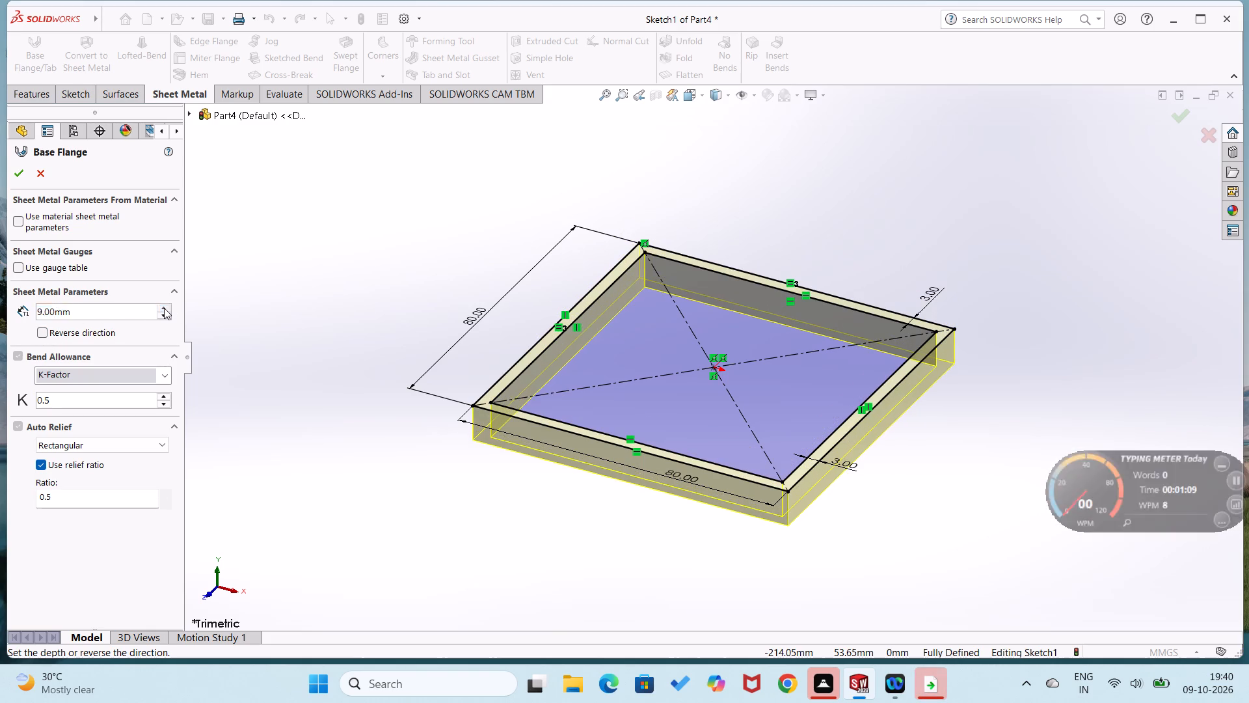
triple_click(164, 308)
left_click(157, 309)
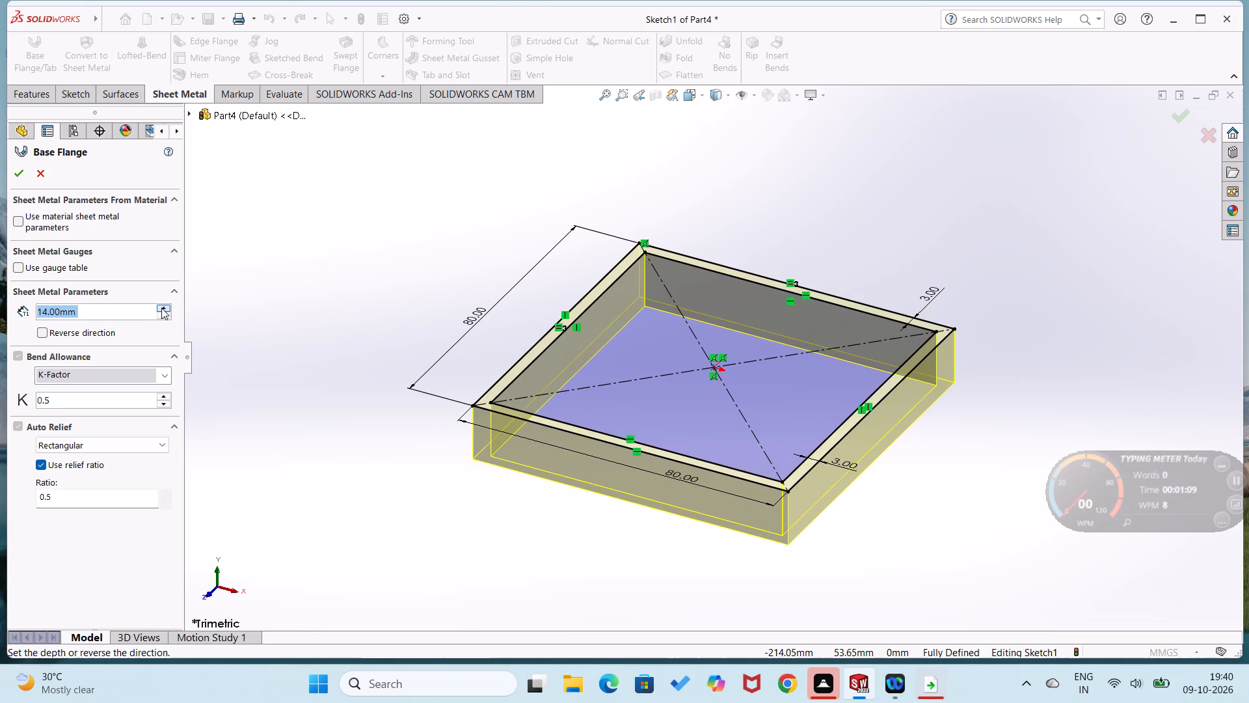
triple_click(161, 308)
double_click(162, 308)
type("60")
key("Return")
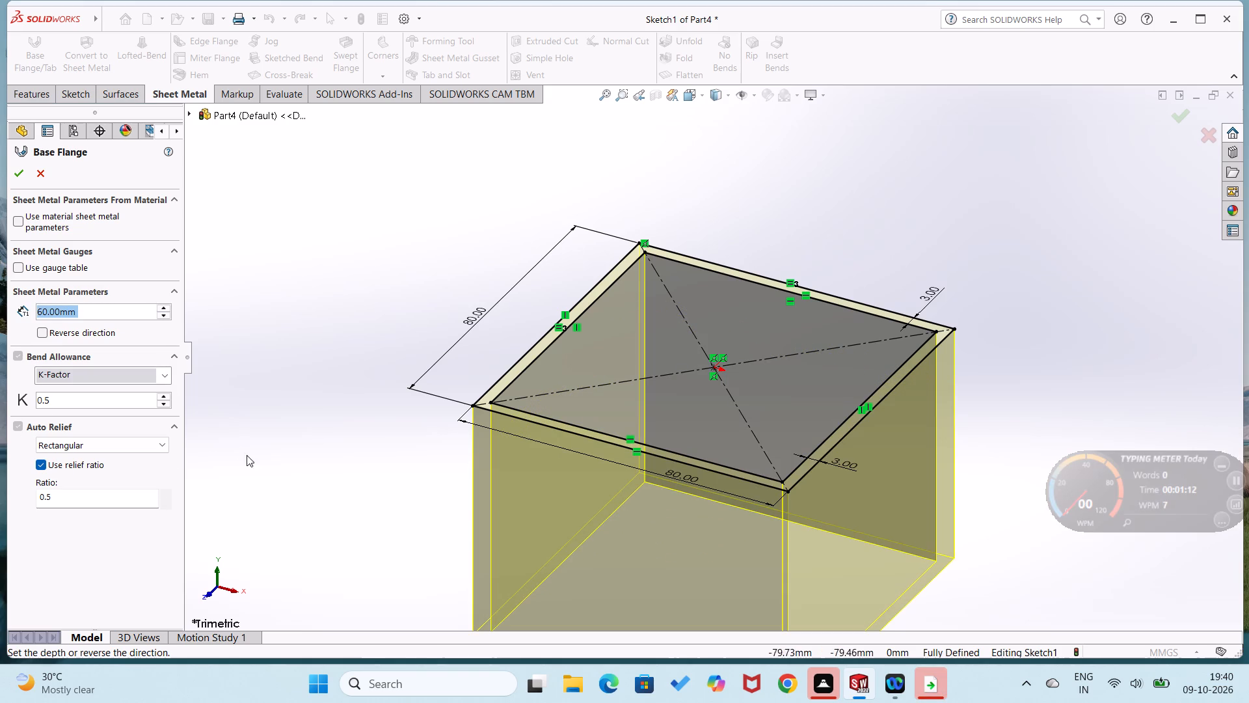
scroll(385, 497, "up", 2)
left_click(21, 174)
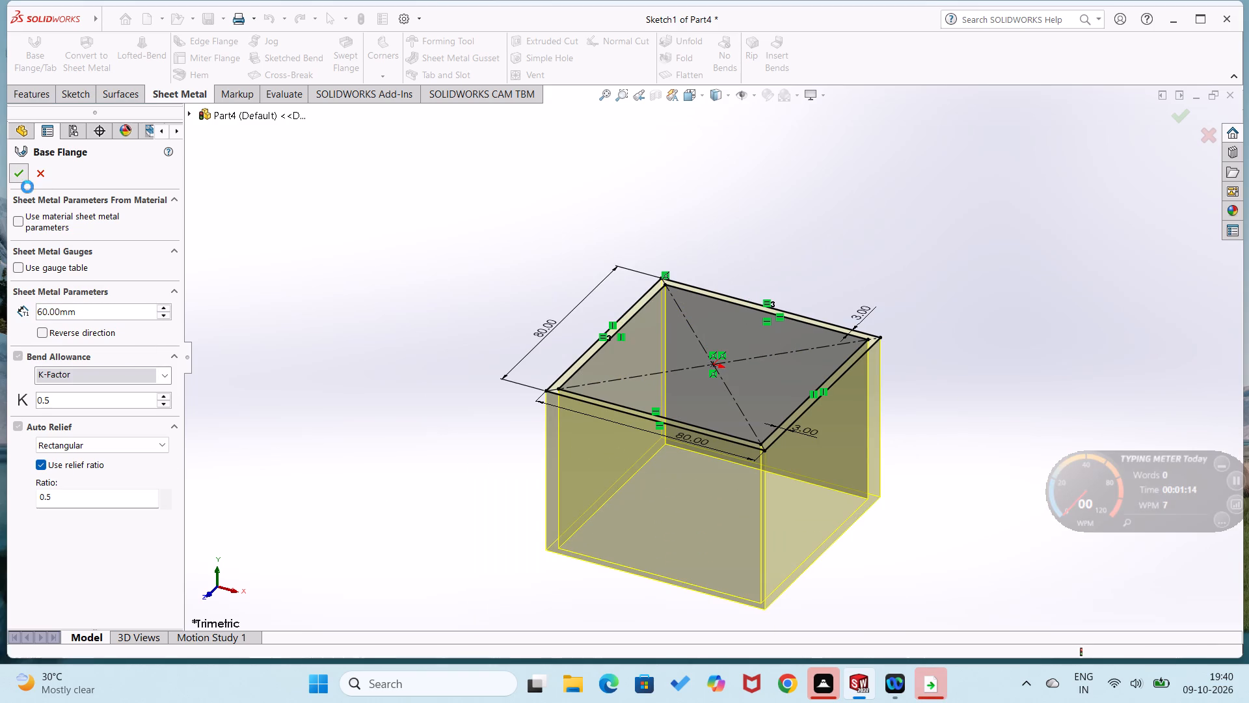
left_click(232, 335)
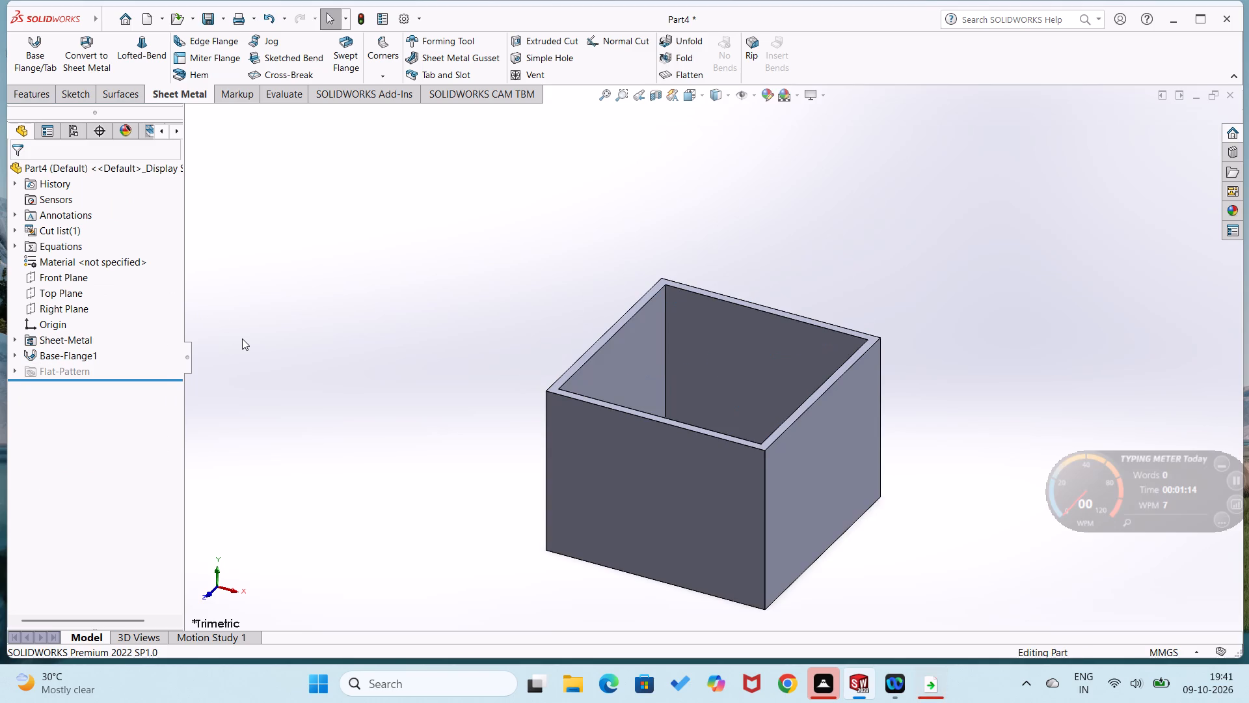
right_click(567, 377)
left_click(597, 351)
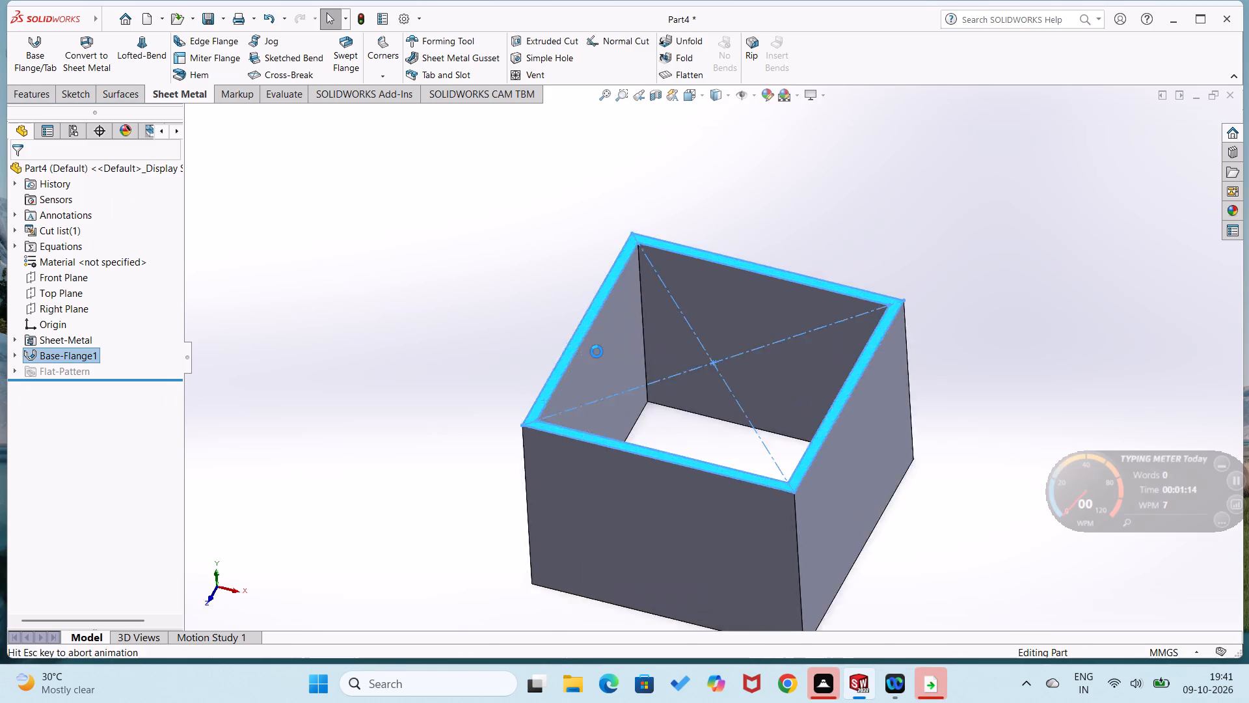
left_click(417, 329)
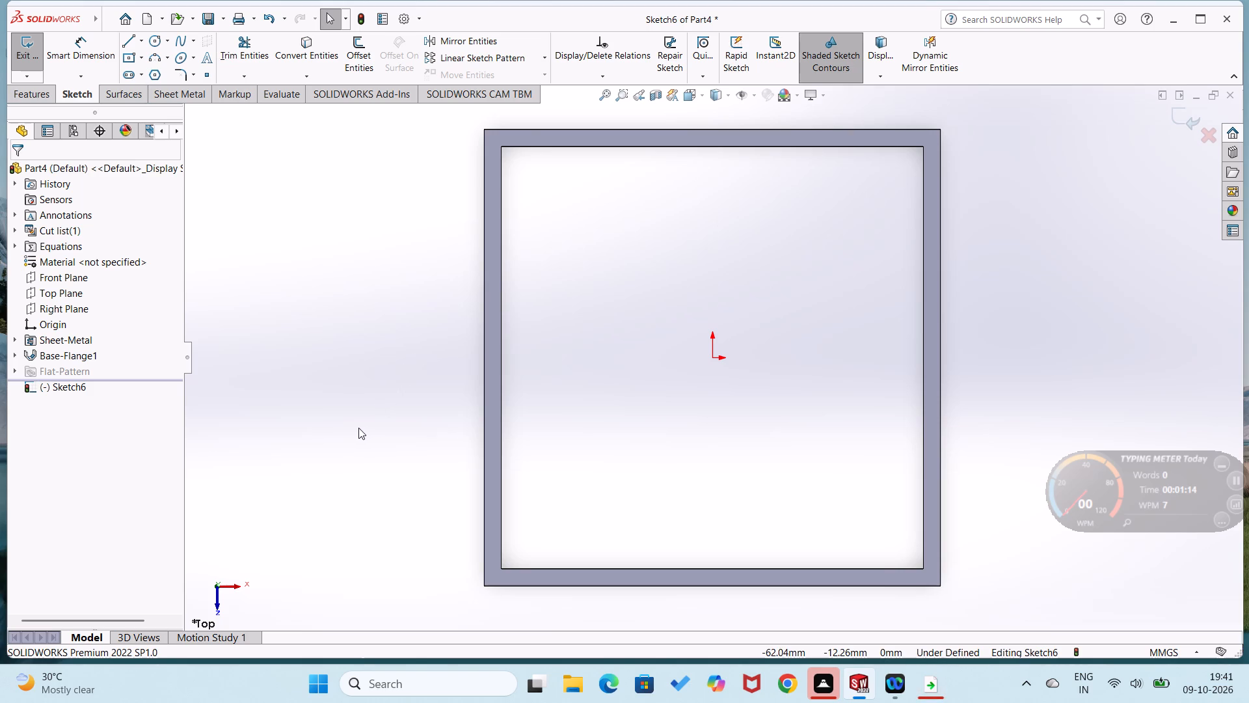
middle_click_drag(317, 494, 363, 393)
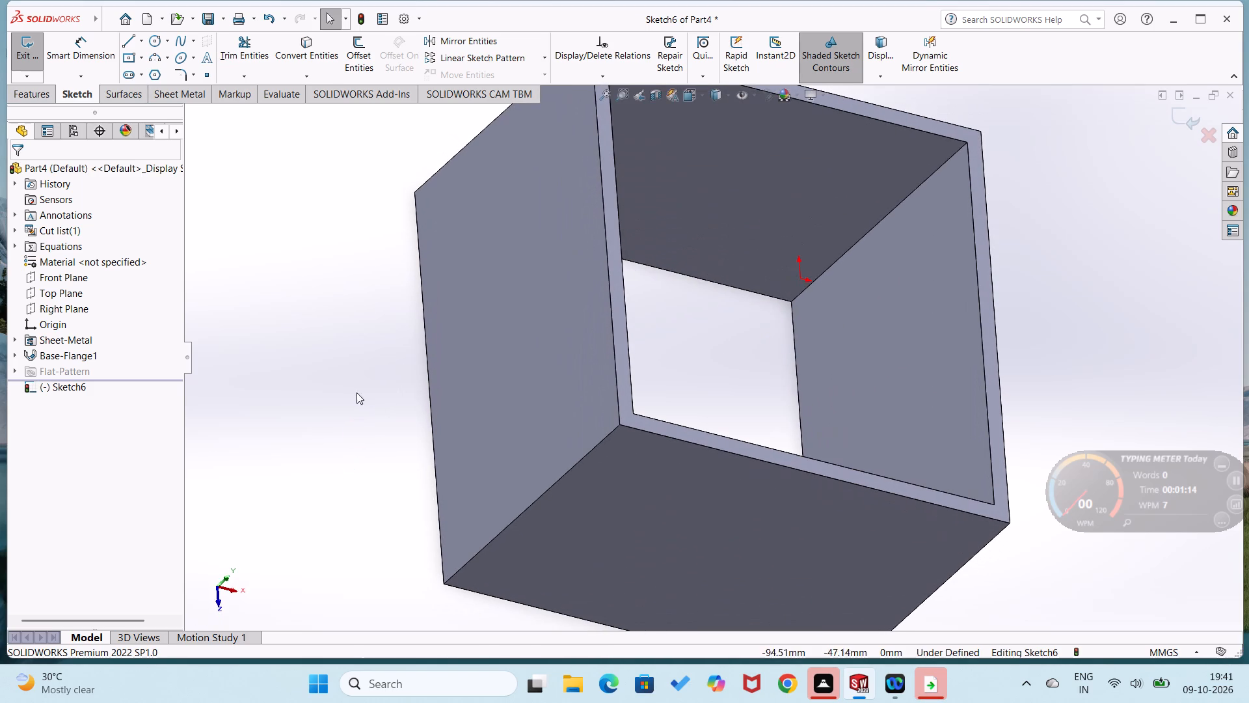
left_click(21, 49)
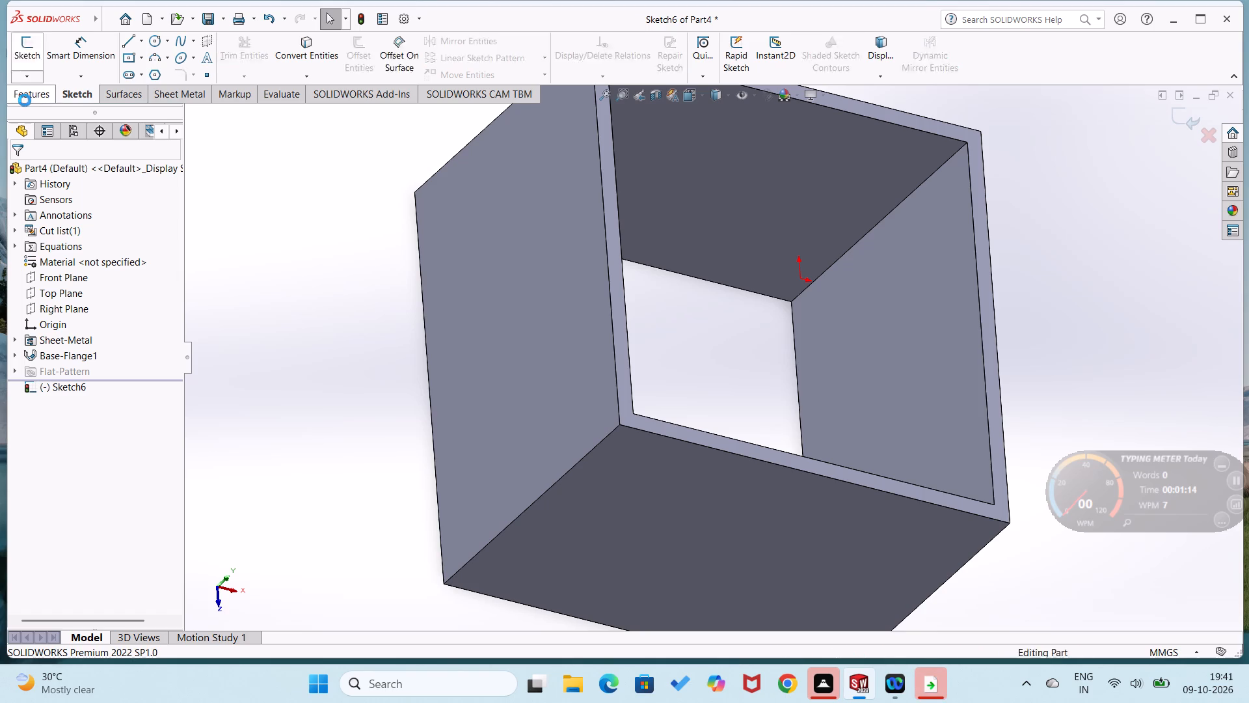
Fillet the four outer vertical corner edges of the square box with a 7 mm radius.
left_click(25, 100)
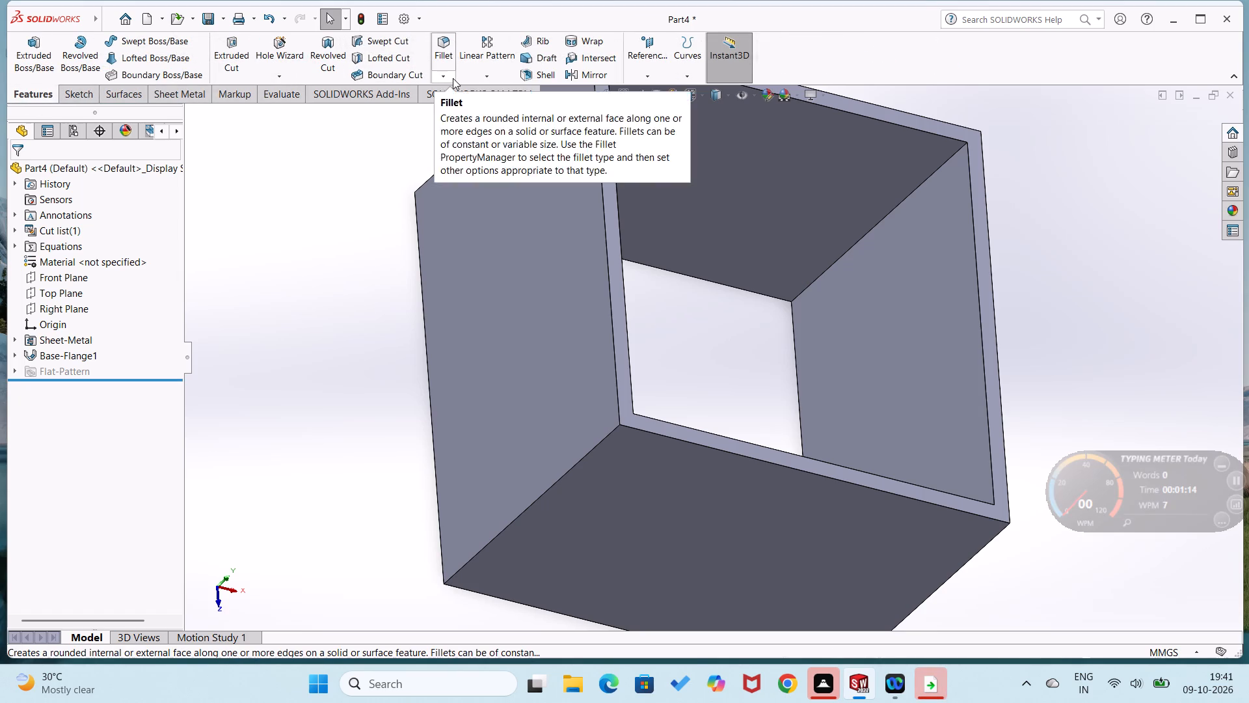
left_click(453, 78)
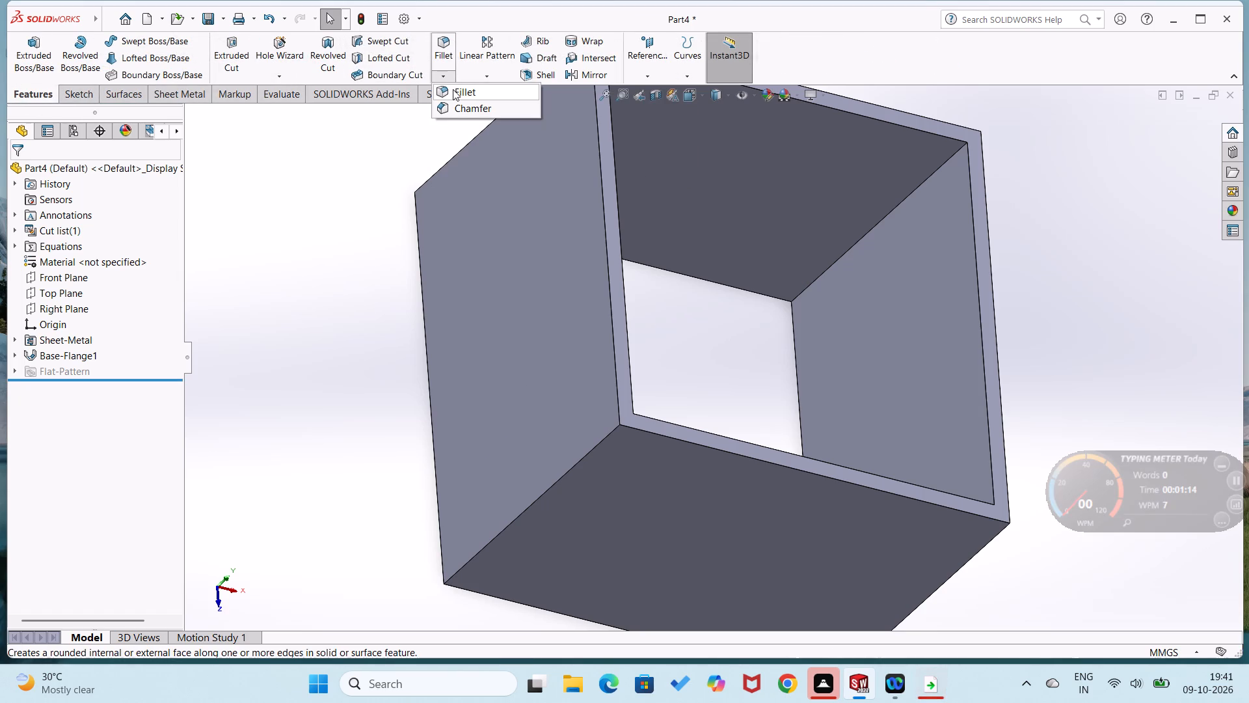
left_click(452, 85)
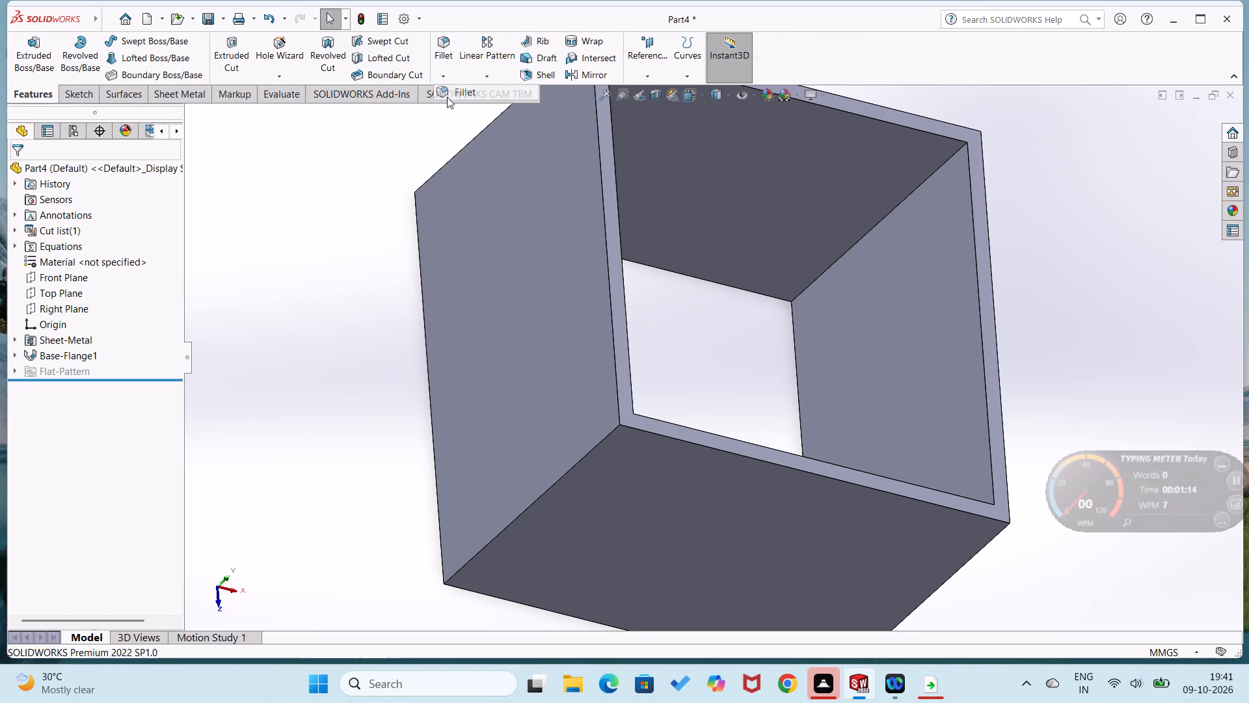
key("7")
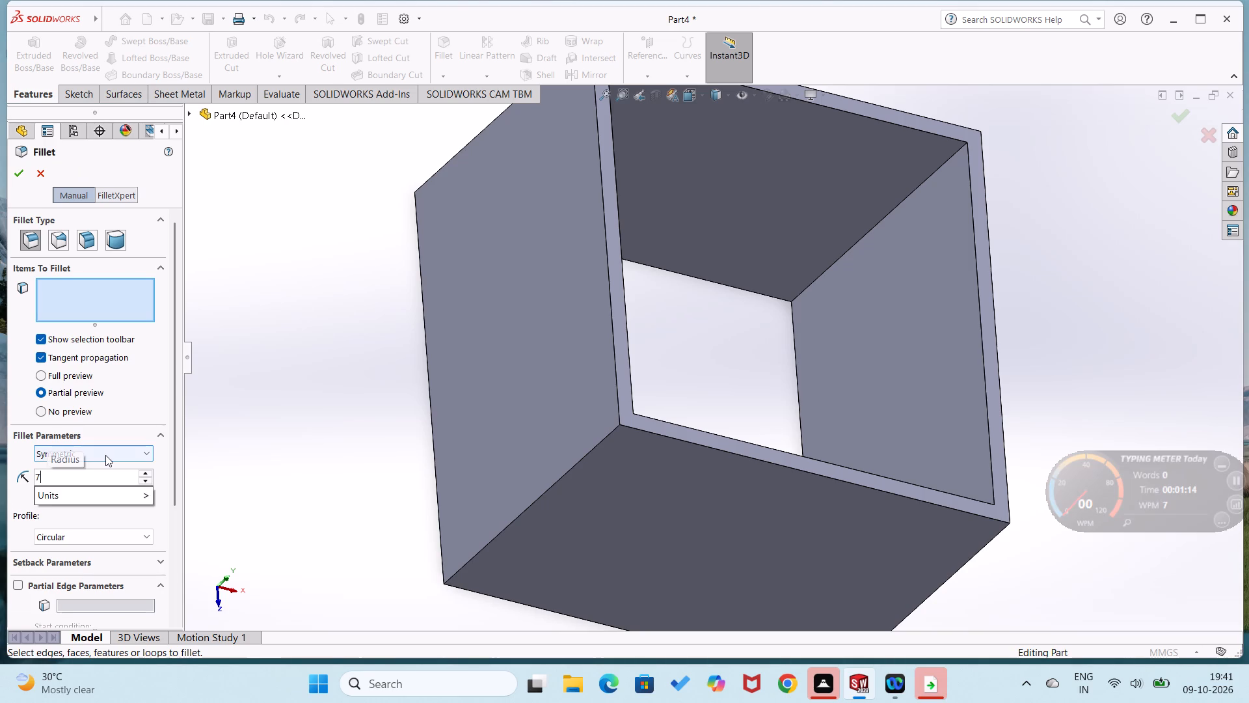
key("Return")
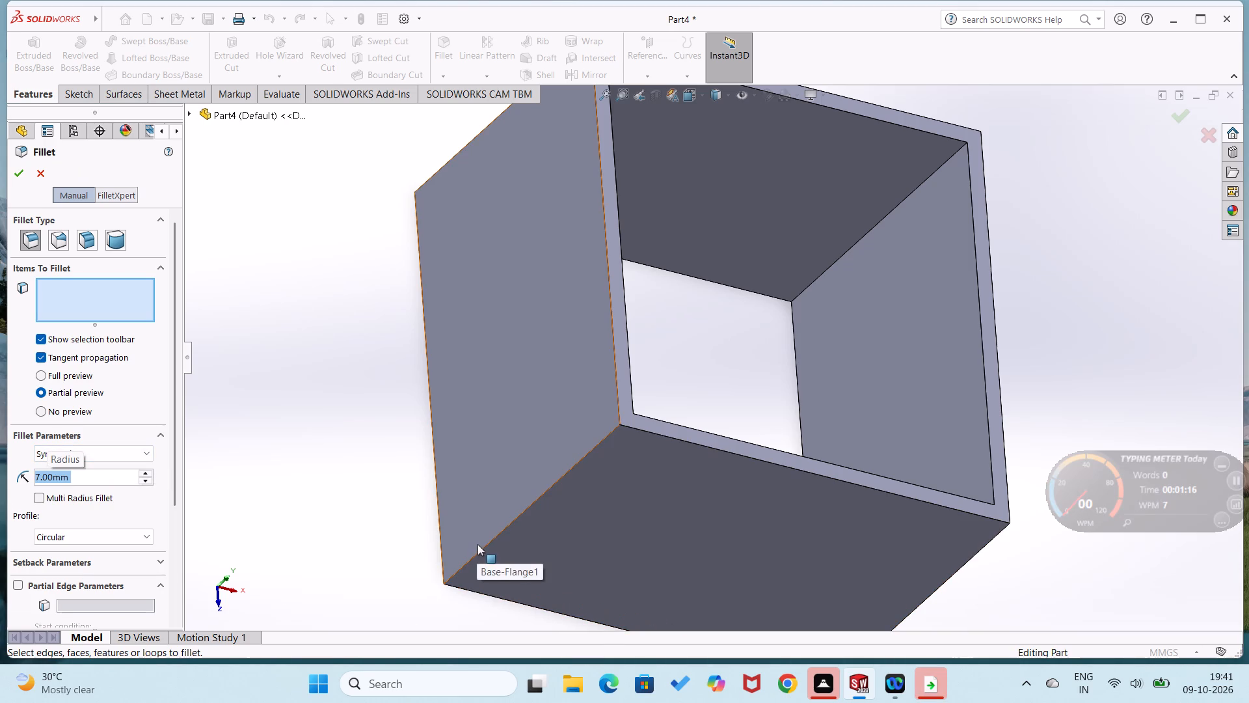
left_click(479, 550)
scroll(694, 583, "up", 3)
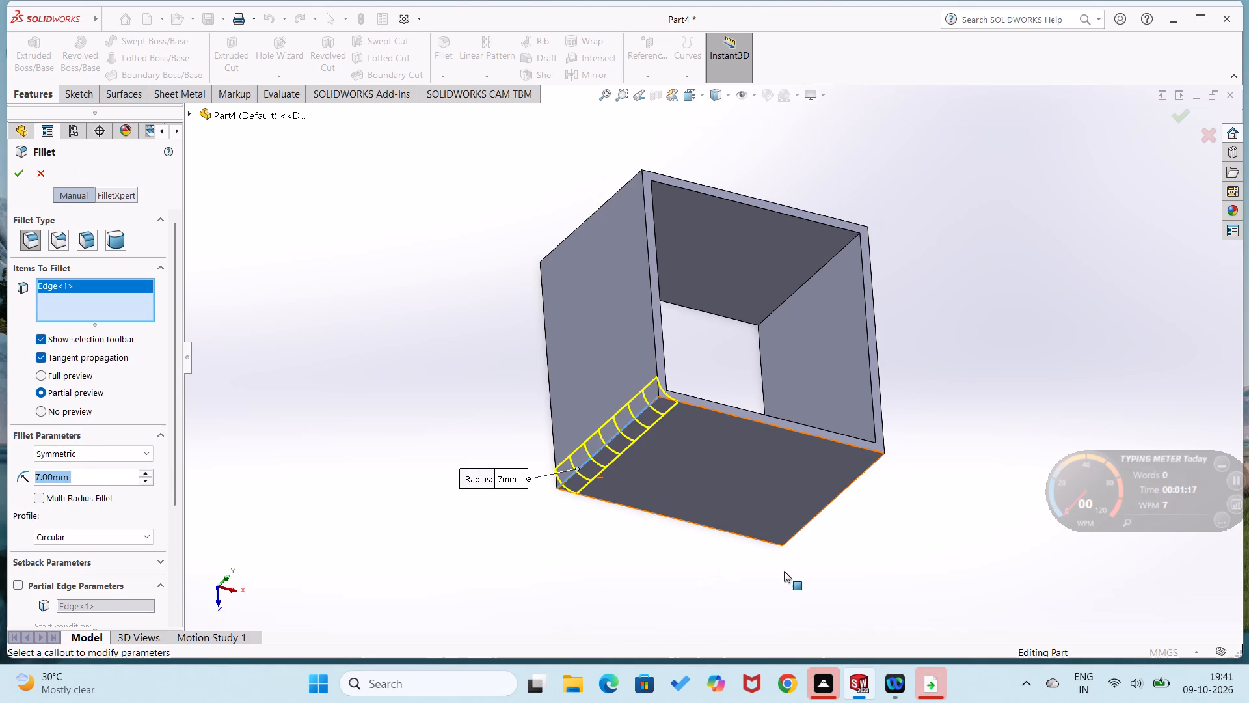
middle_click_drag(784, 571, 732, 555)
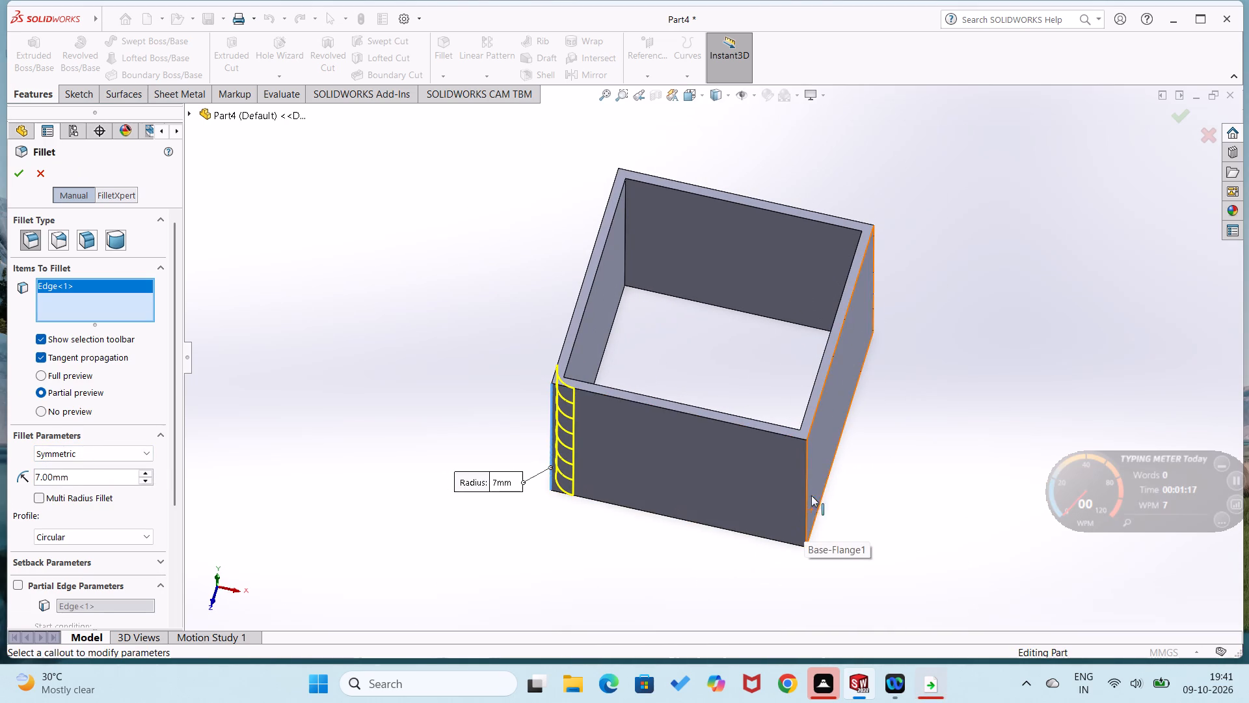
left_click(804, 497)
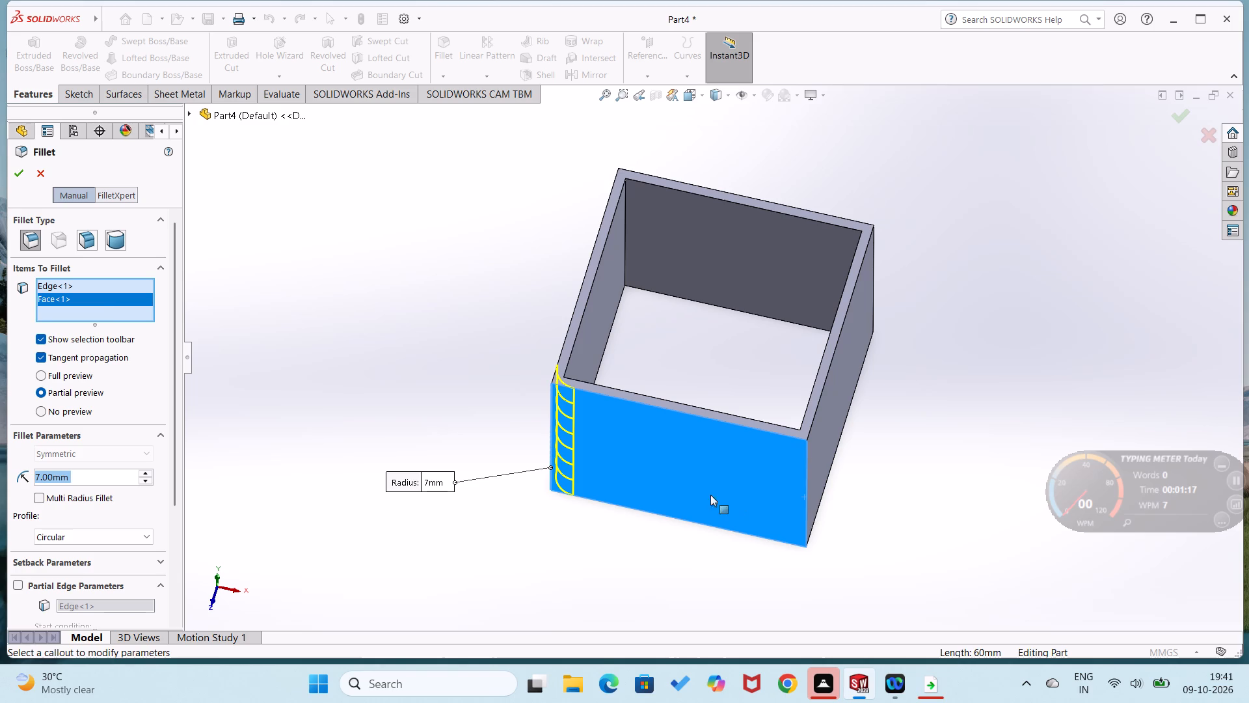
right_click(109, 303)
left_click(161, 339)
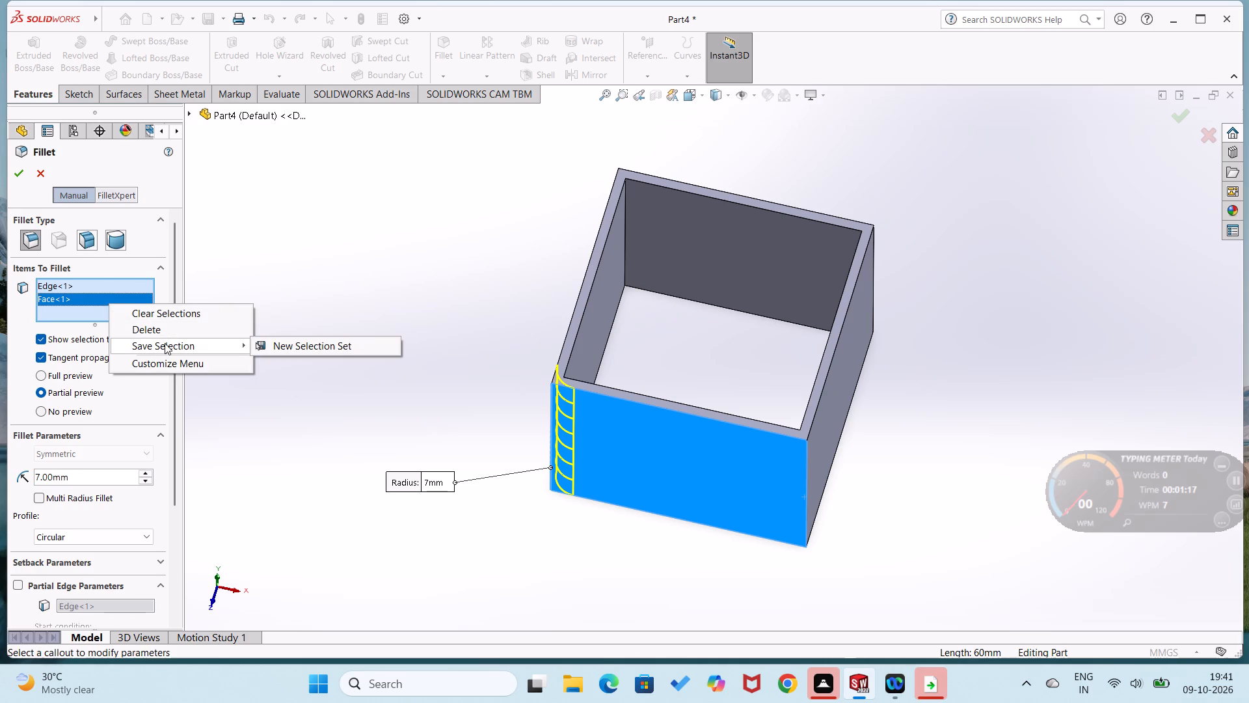
left_click(170, 332)
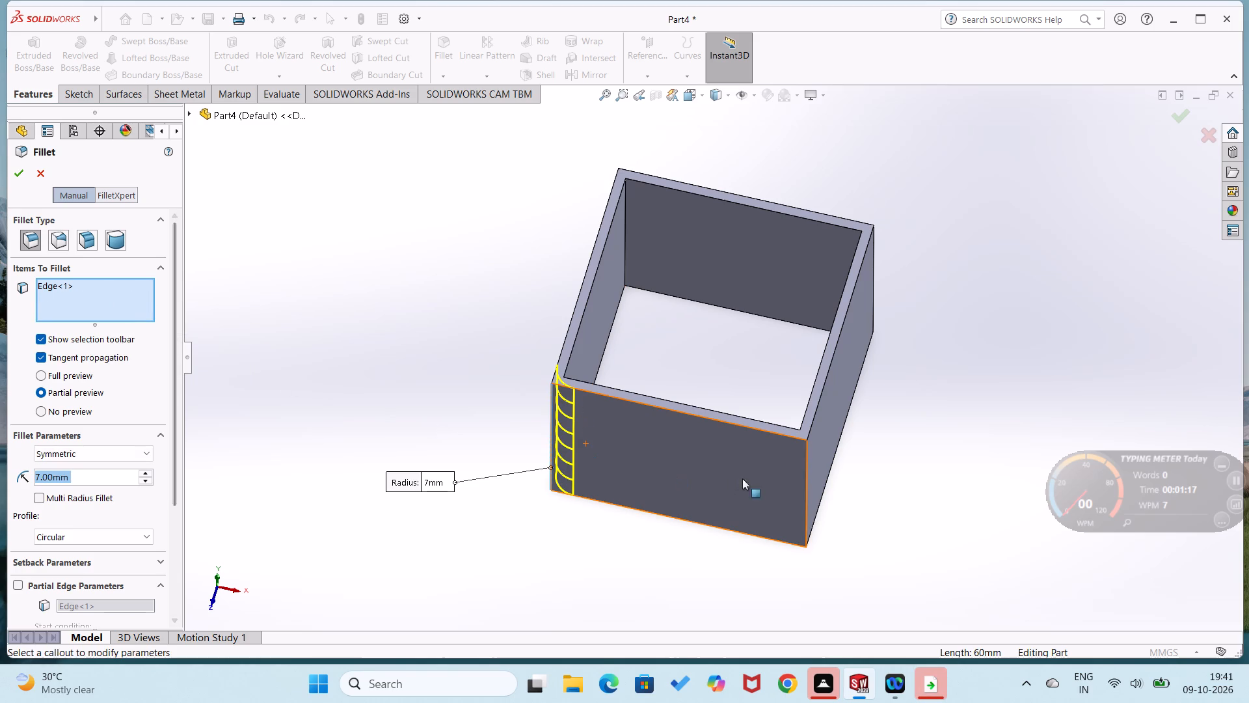
left_click(805, 496)
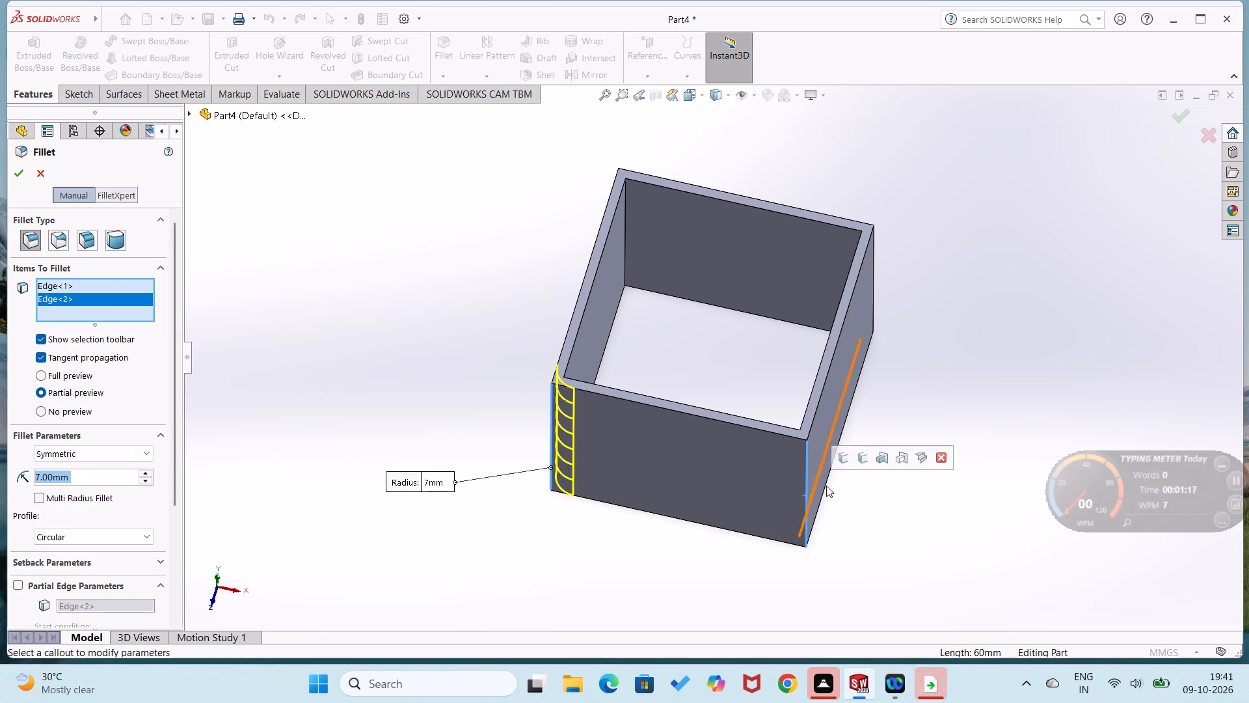
middle_click_drag(882, 394, 768, 568)
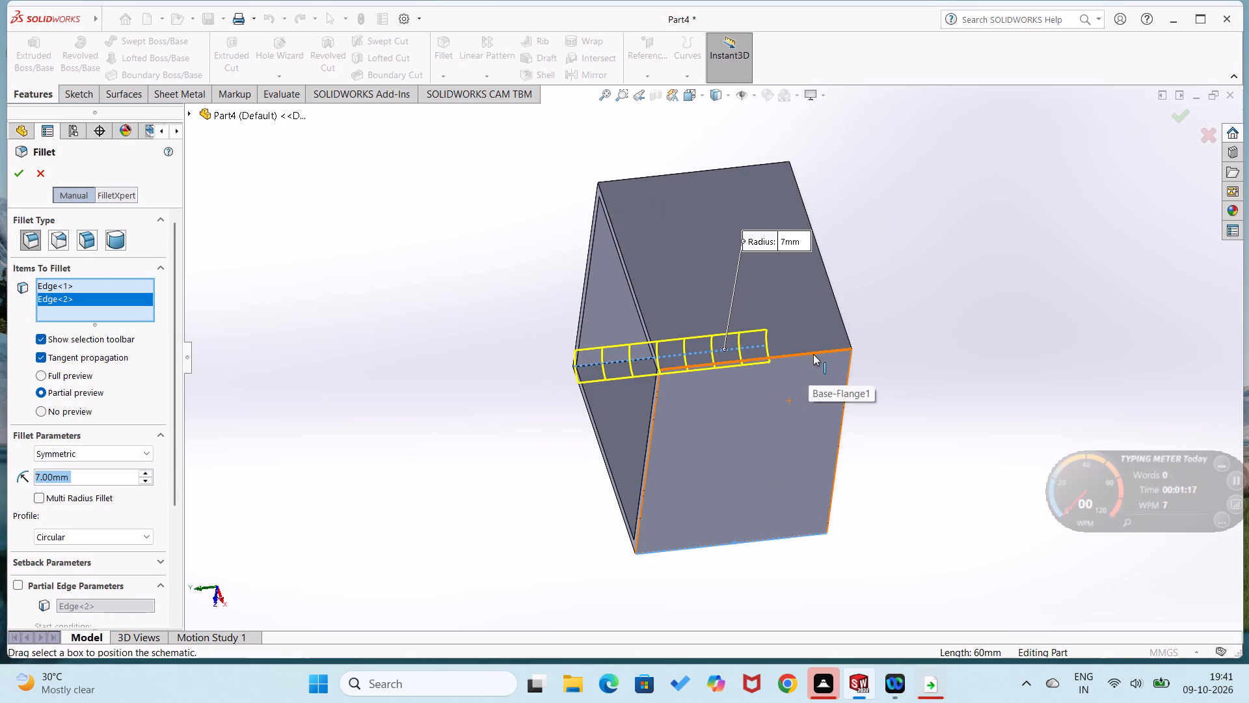
left_click(813, 354)
middle_click_drag(799, 305, 798, 553)
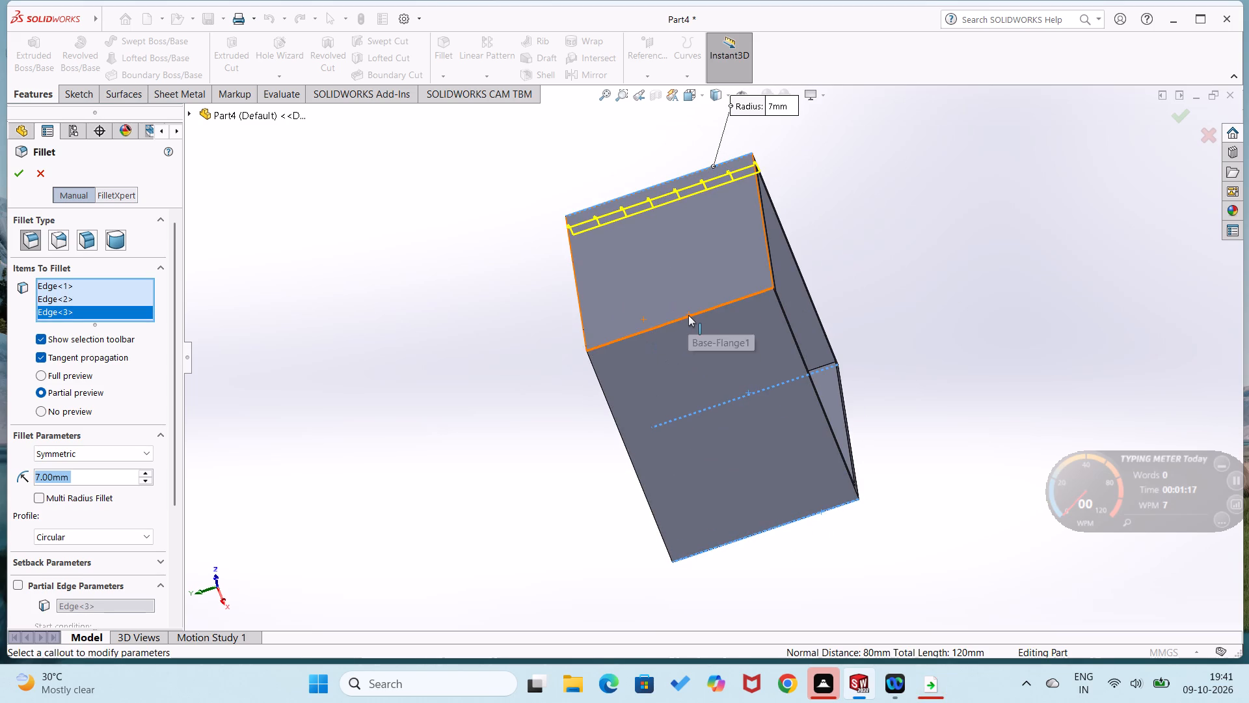
left_click(688, 315)
left_click(22, 170)
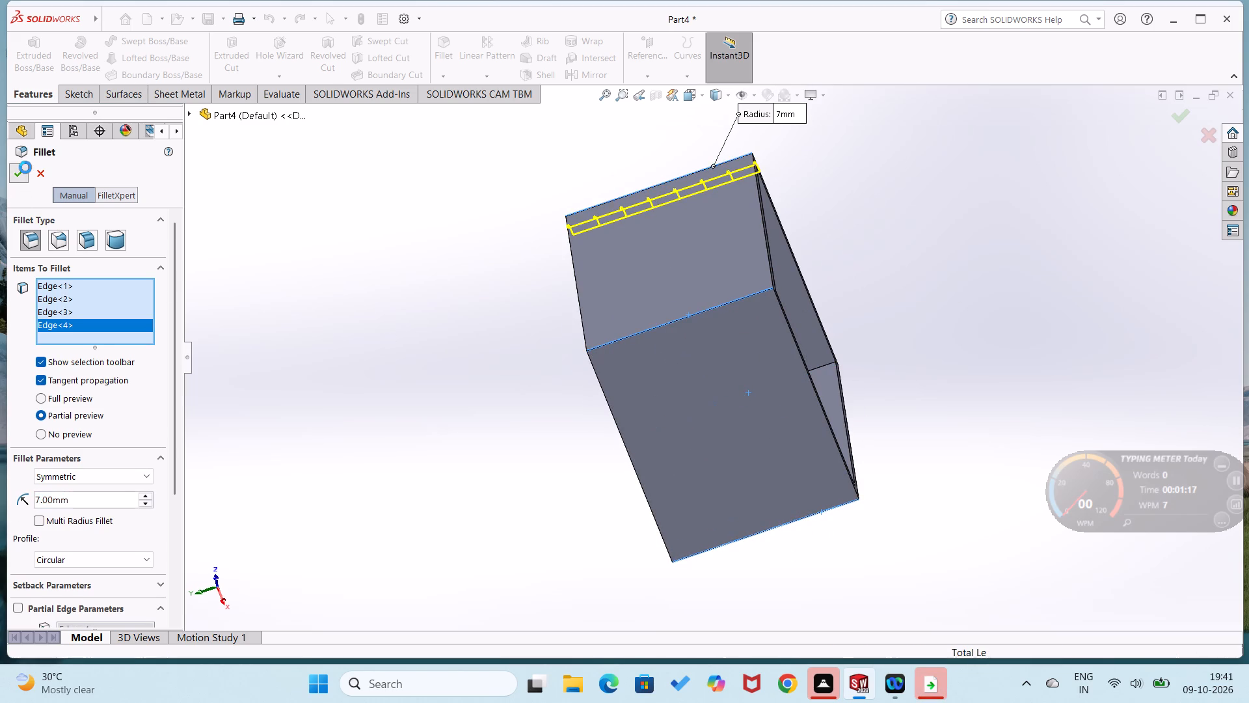
Fillet the four inner vertical corner edges of the square box with a 7 mm radius.
middle_click_drag(265, 359, 389, 280)
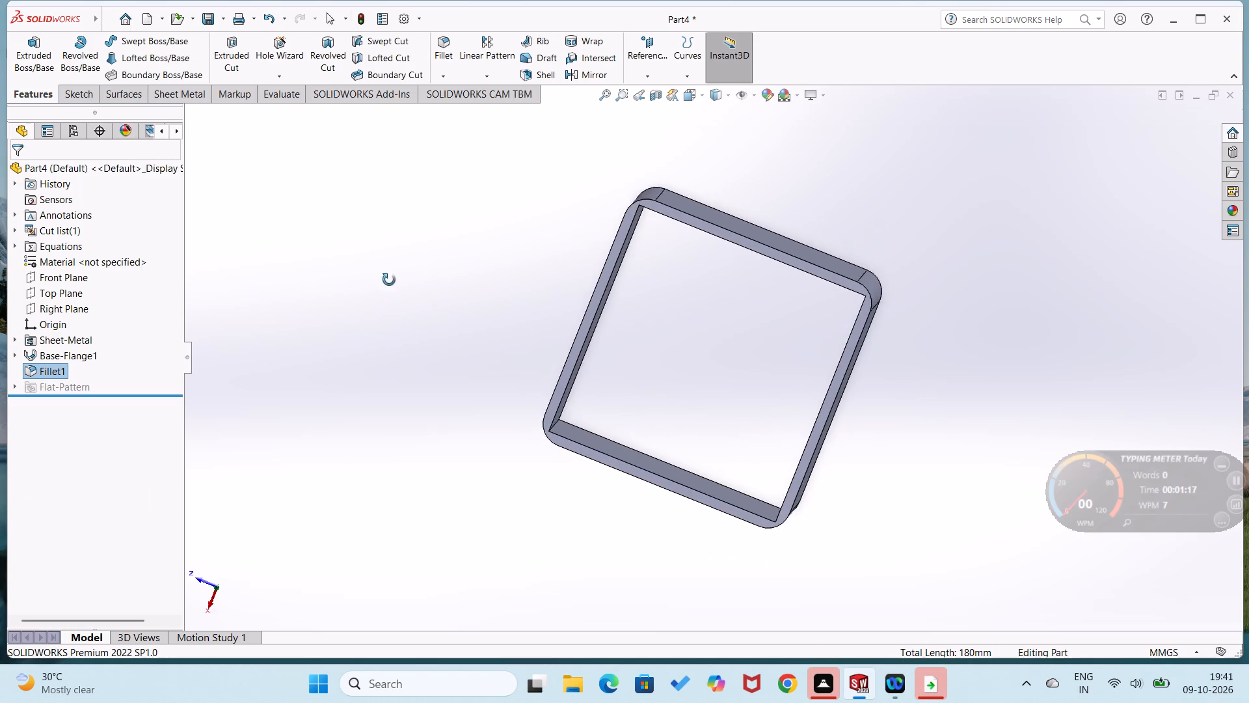
middle_click_drag(389, 280, 401, 215)
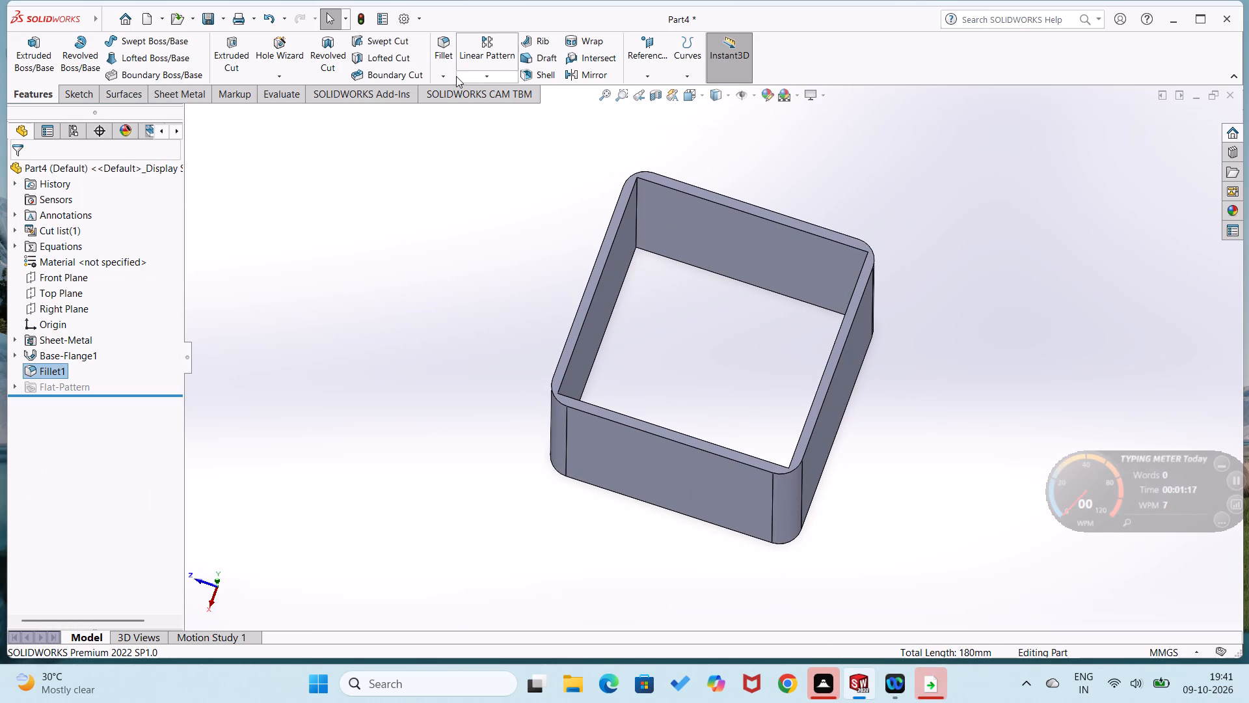
left_click(447, 77)
left_click(451, 90)
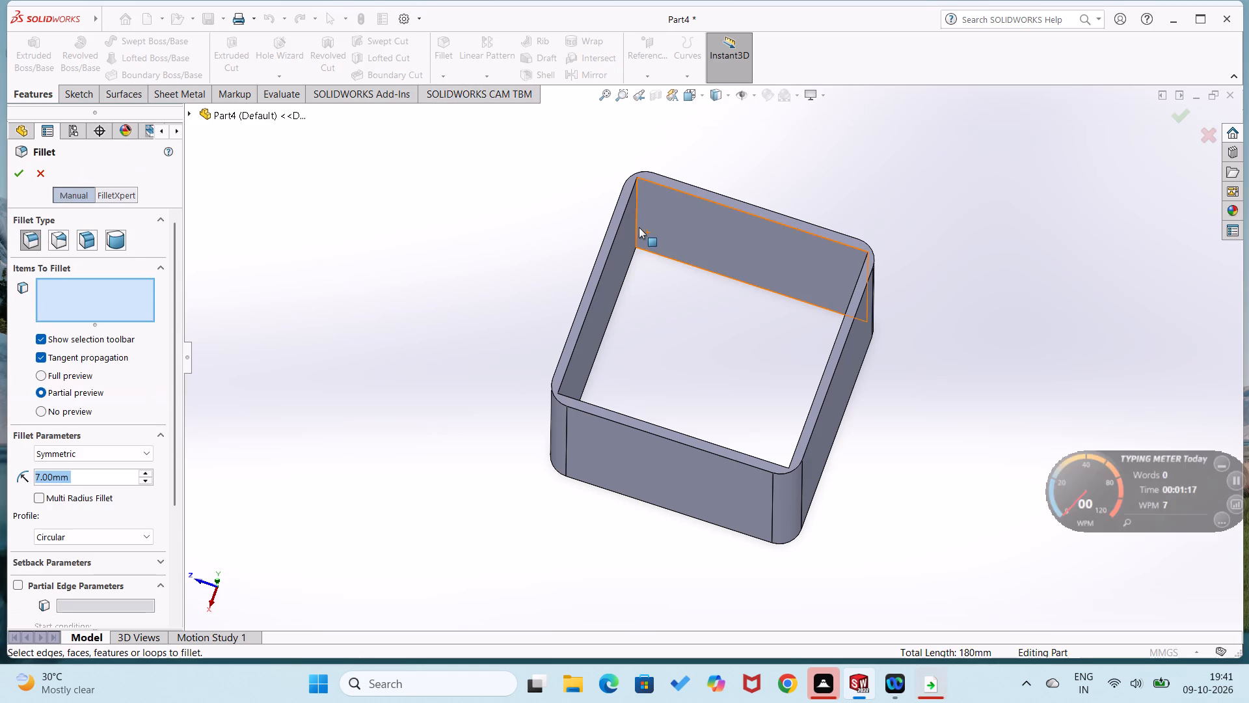
left_click(635, 227)
middle_click_drag(679, 287, 706, 305)
scroll(706, 305, "down", 1)
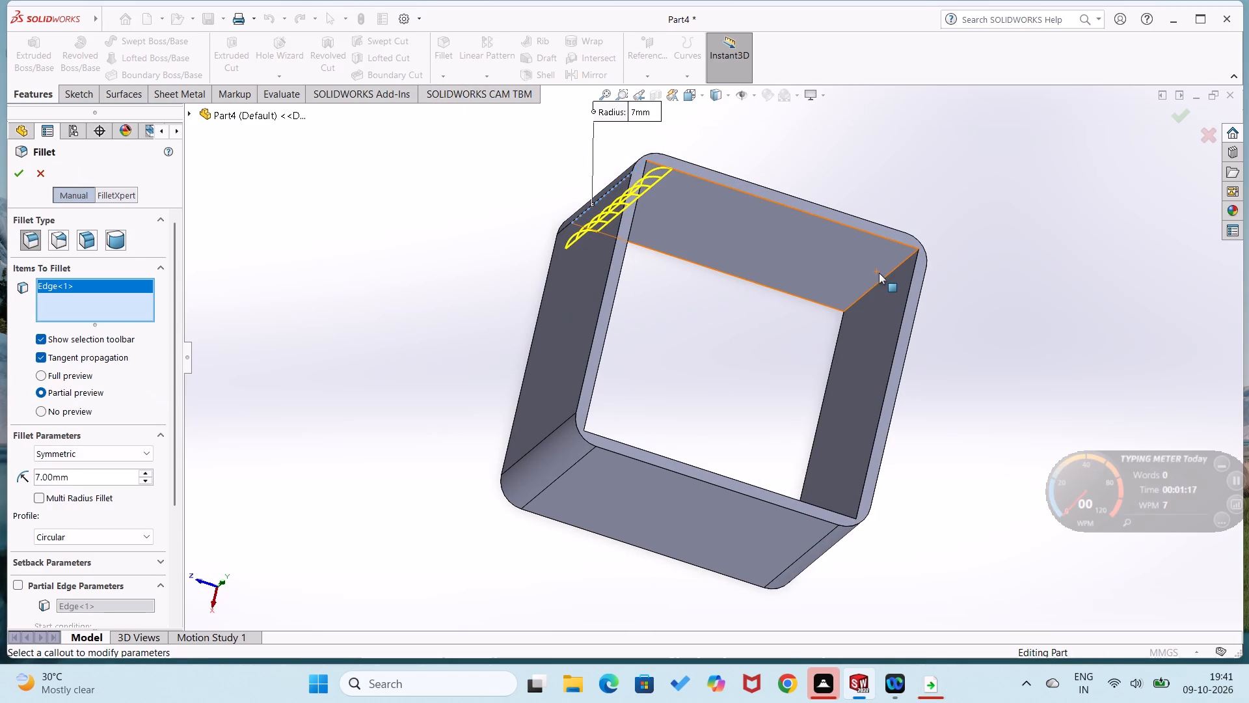
left_click(883, 279)
middle_click_drag(772, 363, 796, 557)
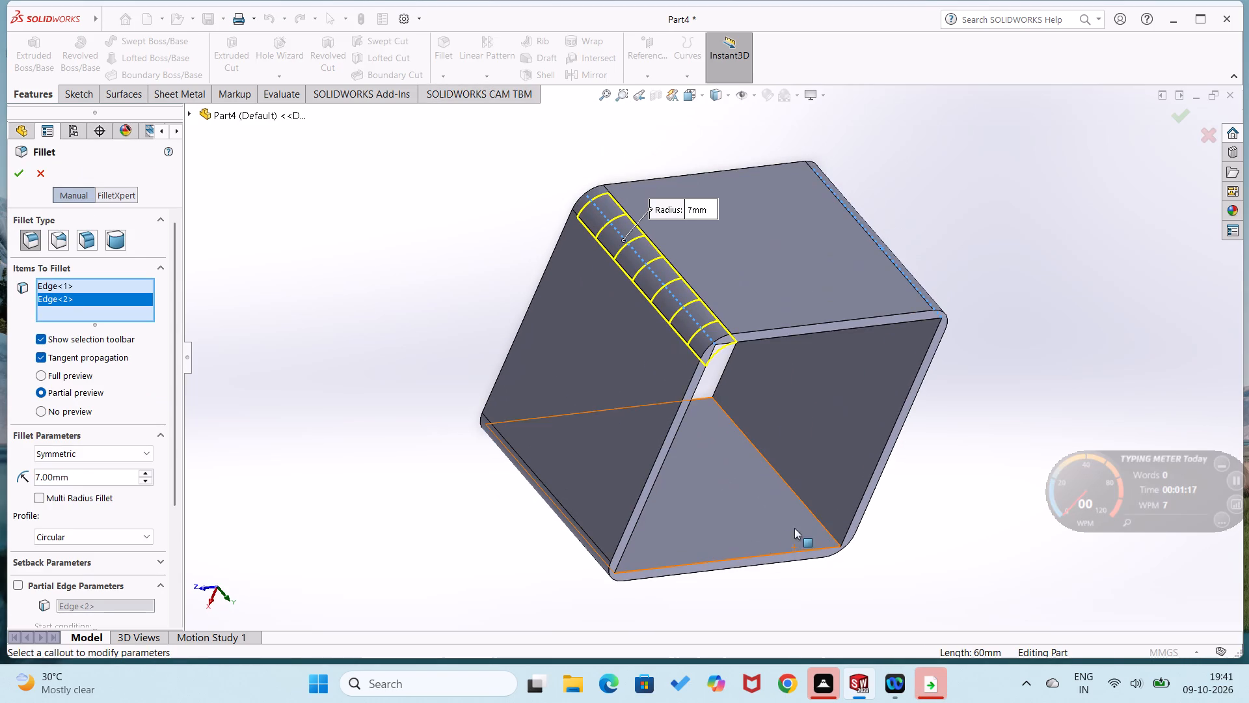
left_click(817, 515)
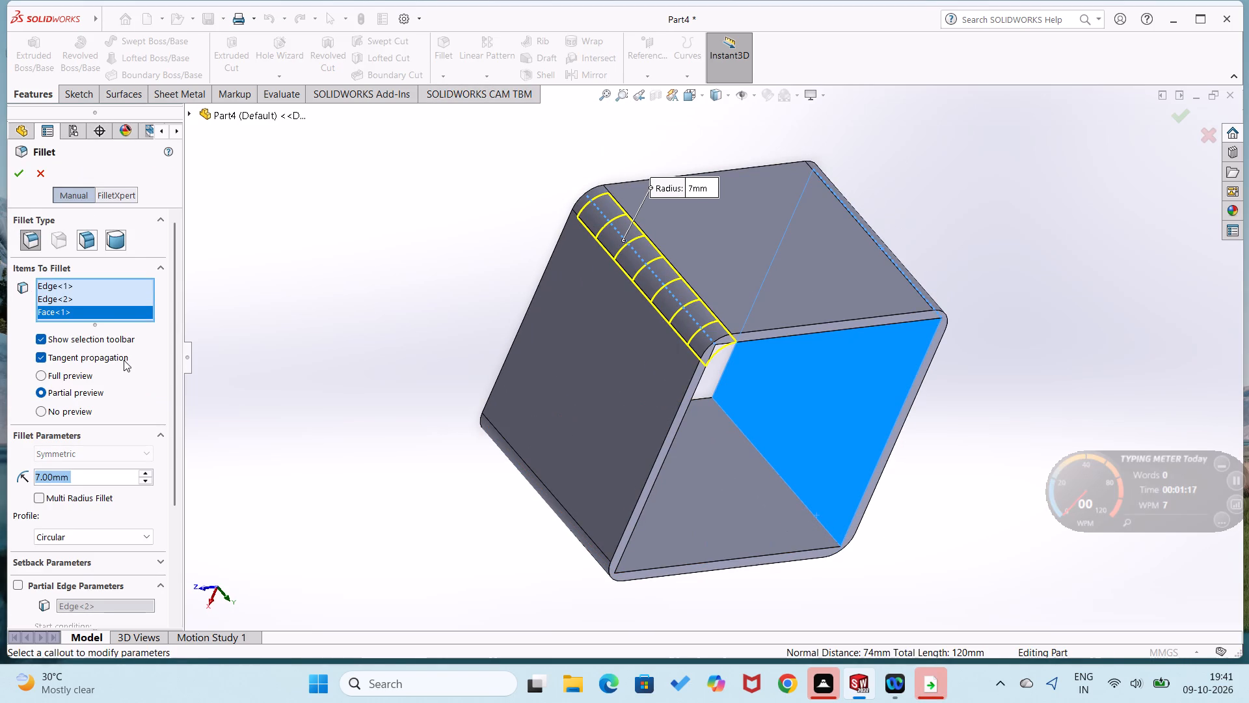
right_click(116, 320)
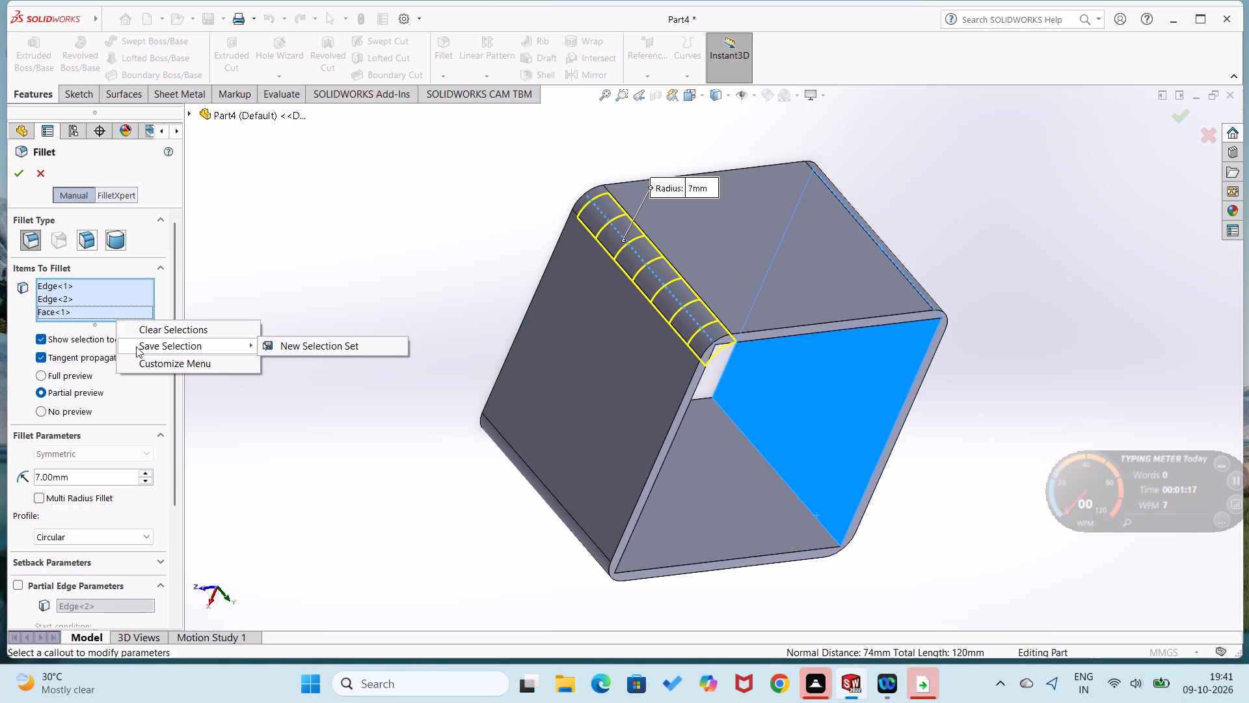
right_click(128, 313)
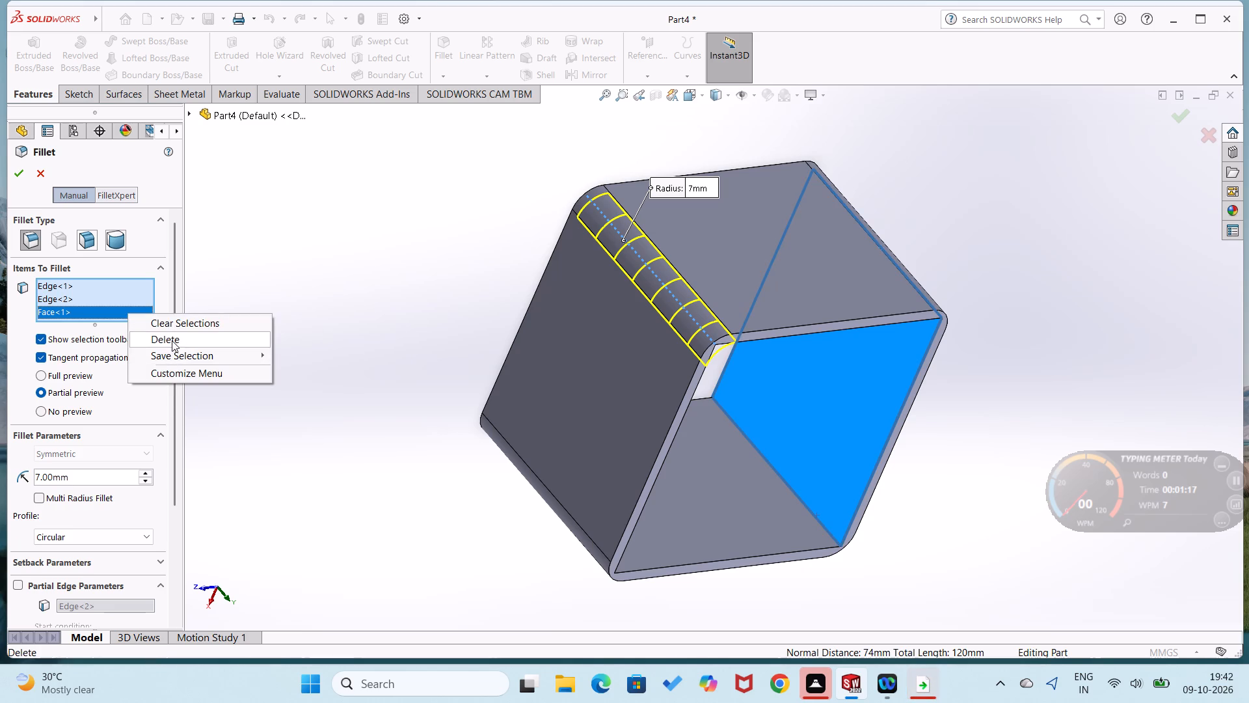
left_click(172, 340)
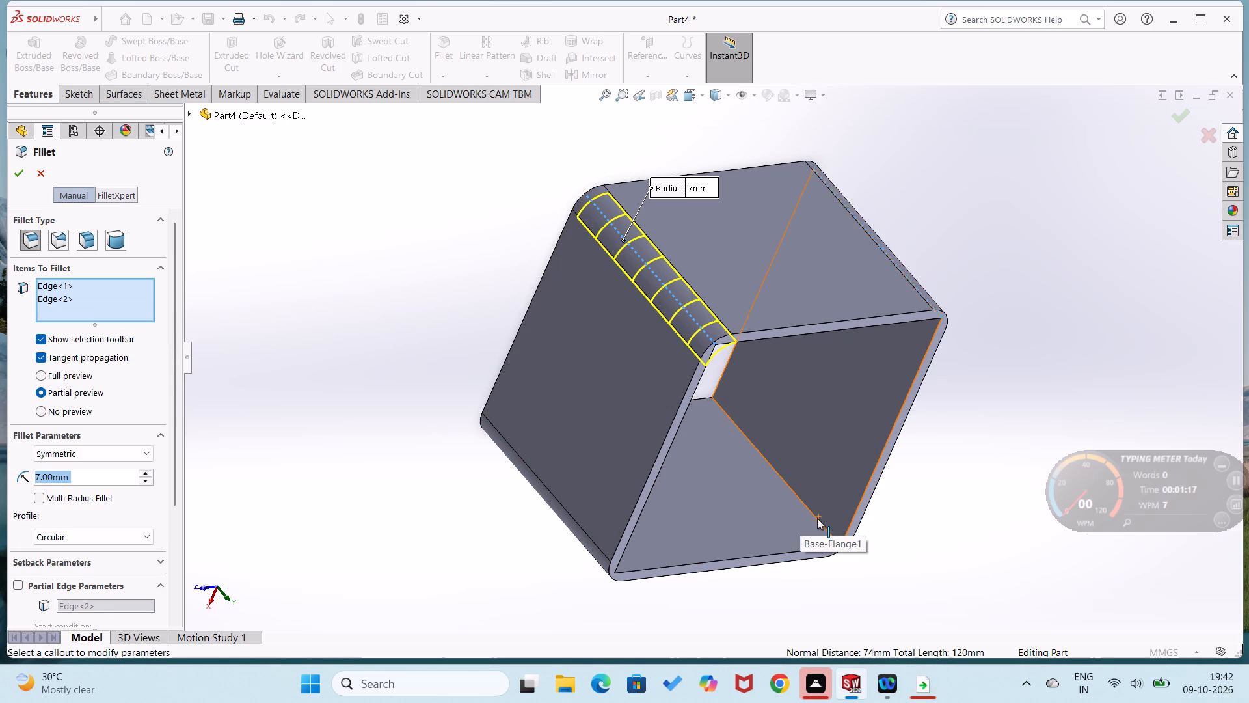
left_click(824, 524)
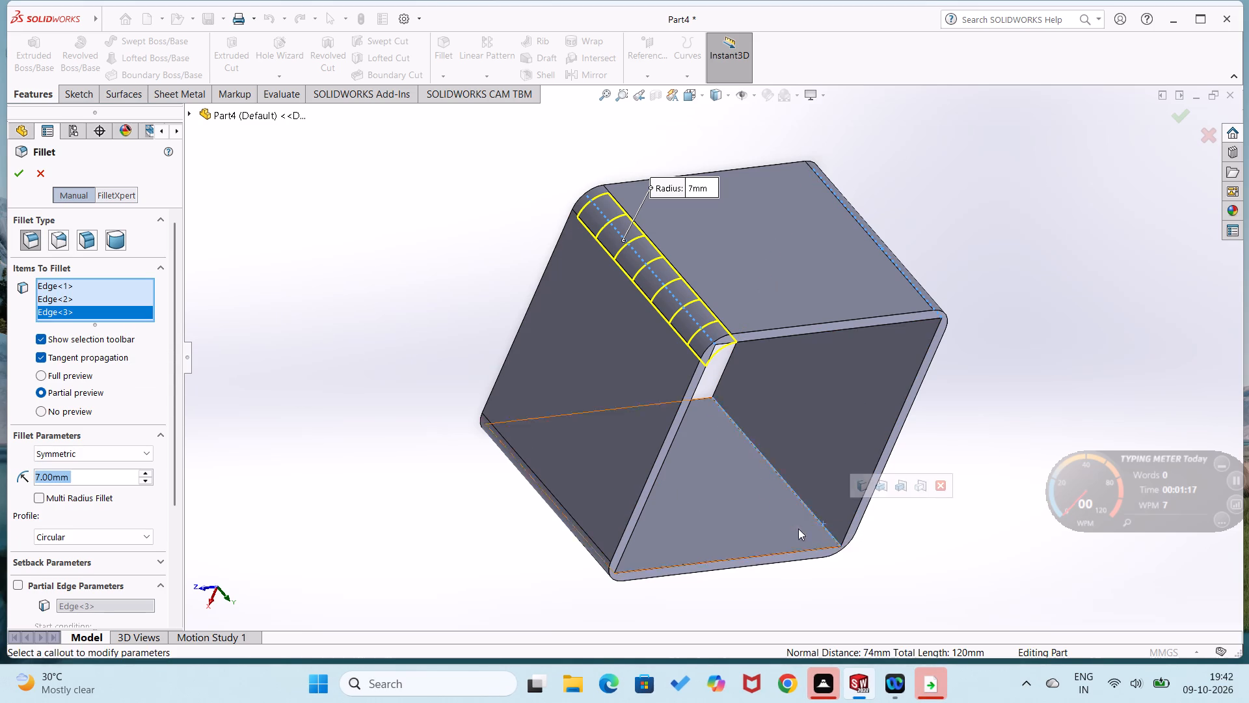
middle_click_drag(776, 526, 651, 552)
left_click(674, 534)
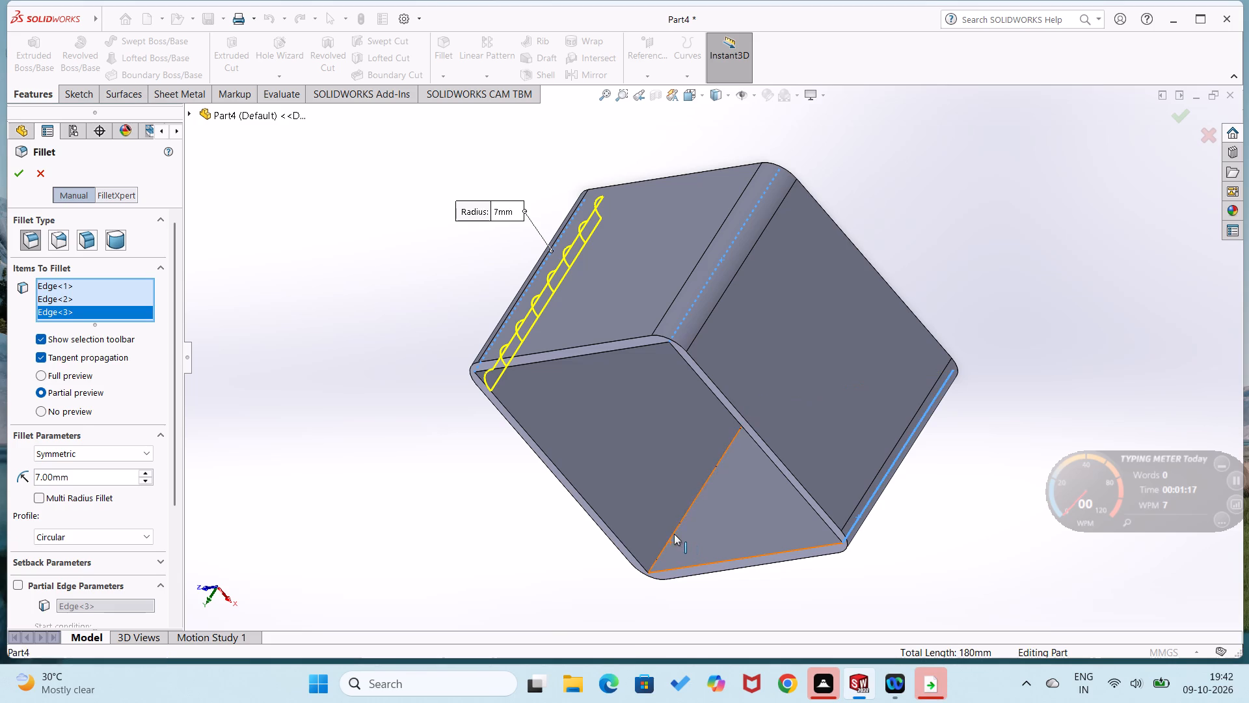
left_click(10, 176)
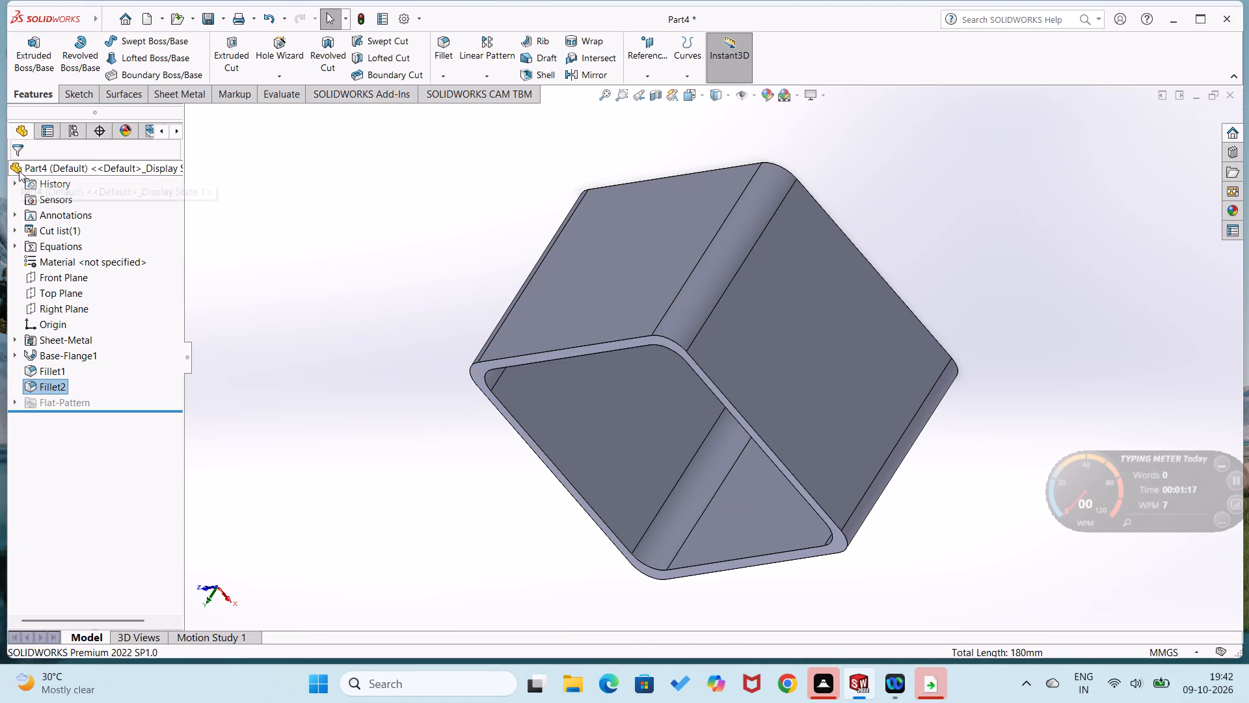
On the box's top end face, sketch a horizontal line about 74 mm long, running outward from the upper outer edge's right endpoint.
middle_click_drag(331, 419, 376, 250)
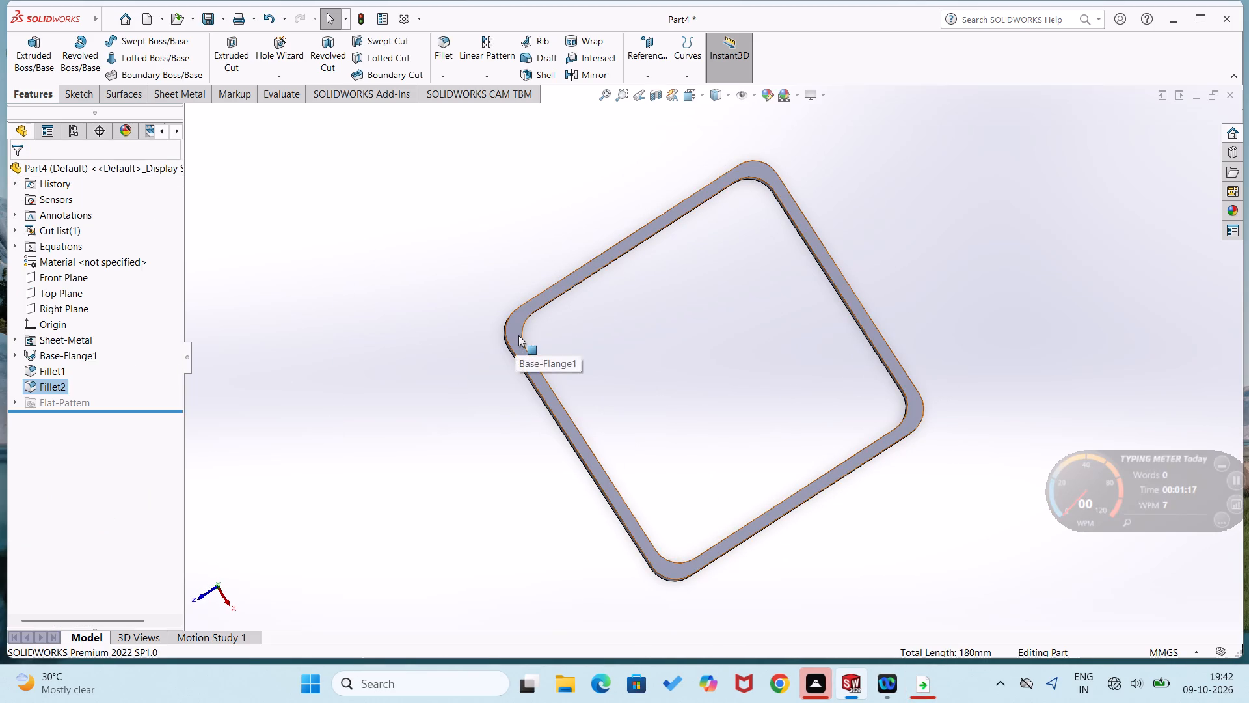
right_click(518, 335)
left_click(544, 322)
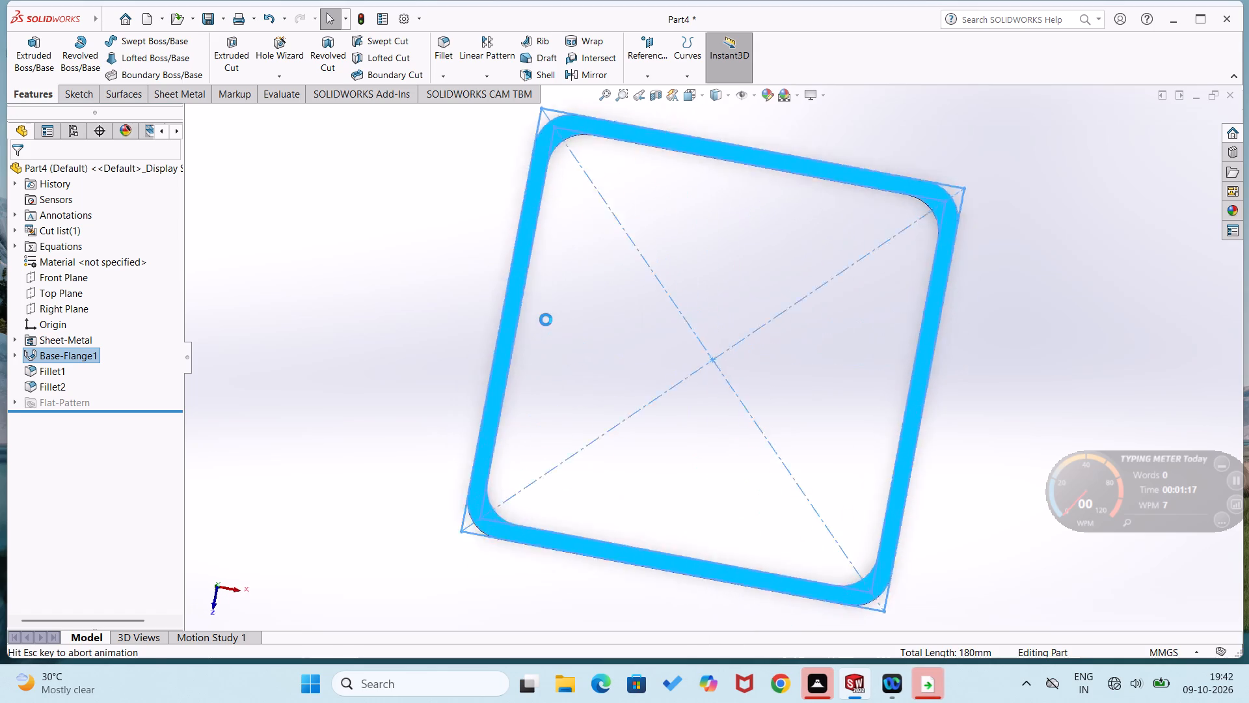
left_click(388, 331)
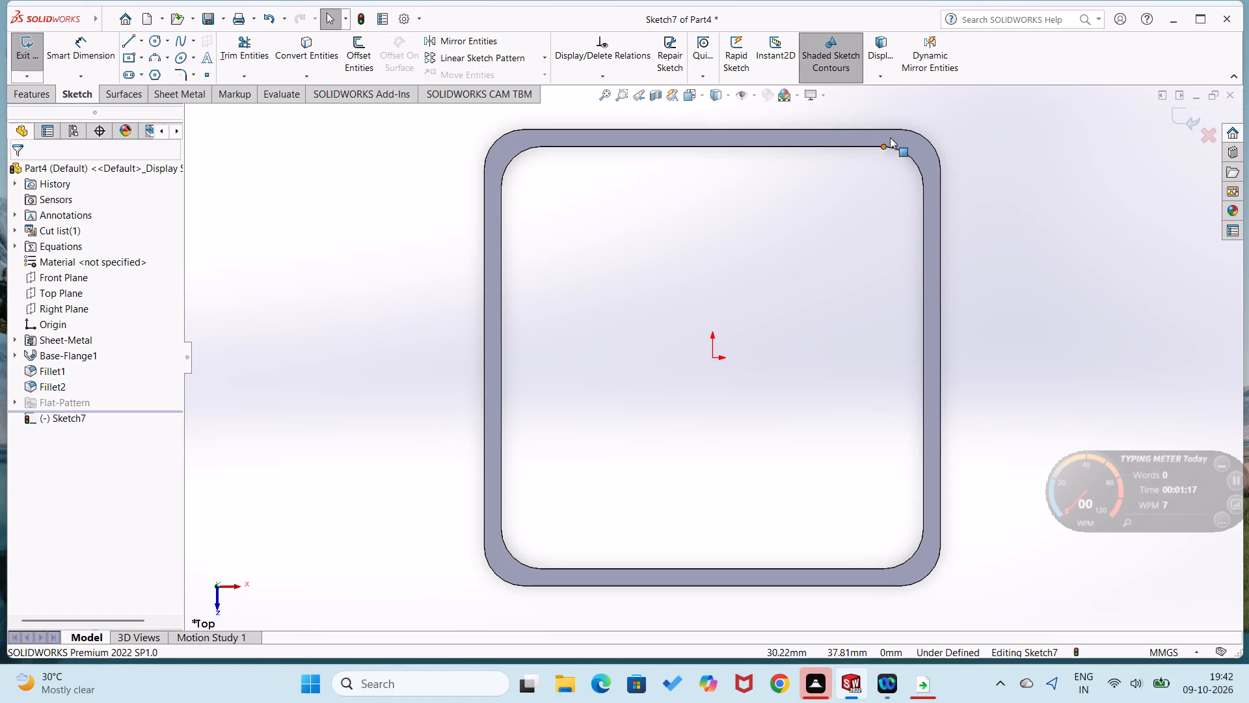
right_click_drag(1063, 212, 987, 260)
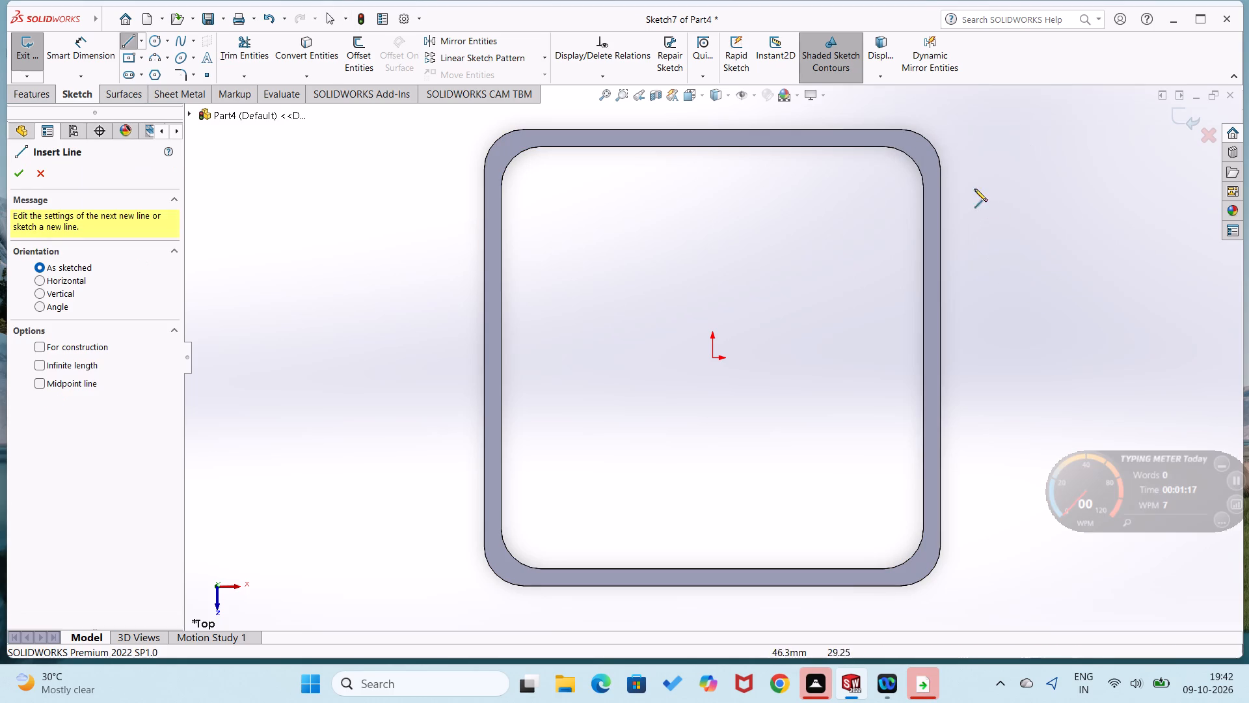
left_click(901, 130)
scroll(1069, 140, "up", 2)
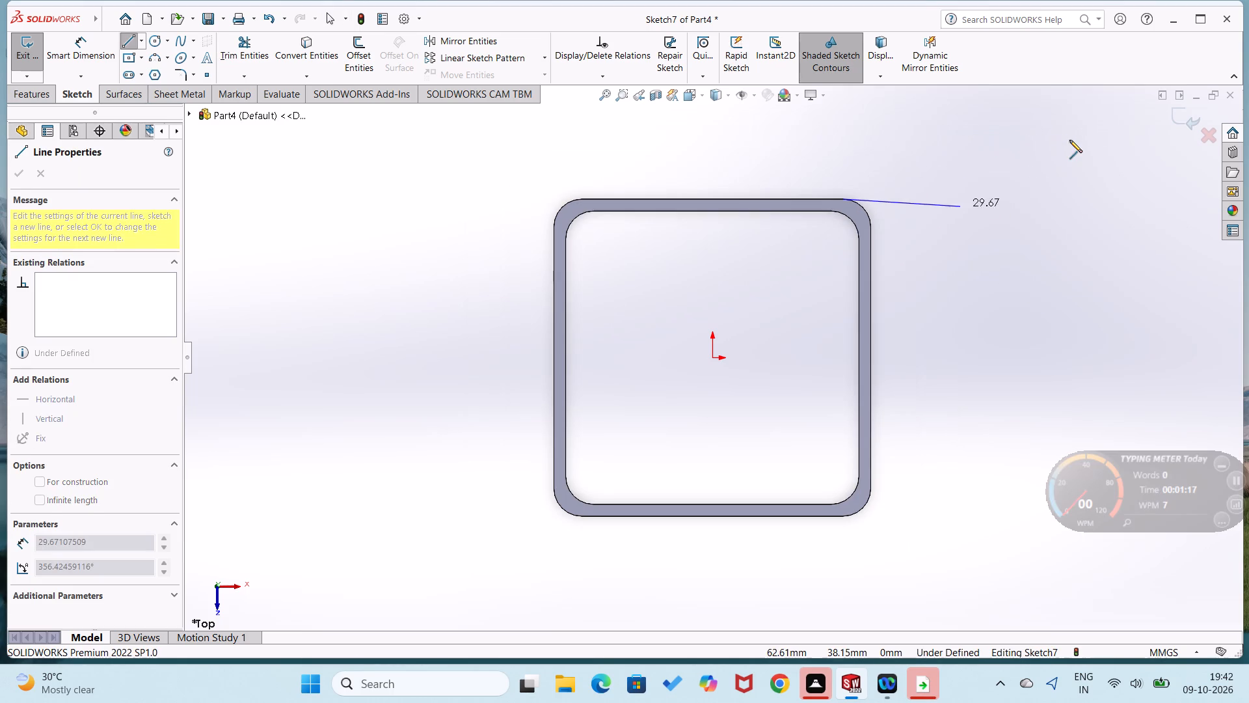
left_click(1136, 197)
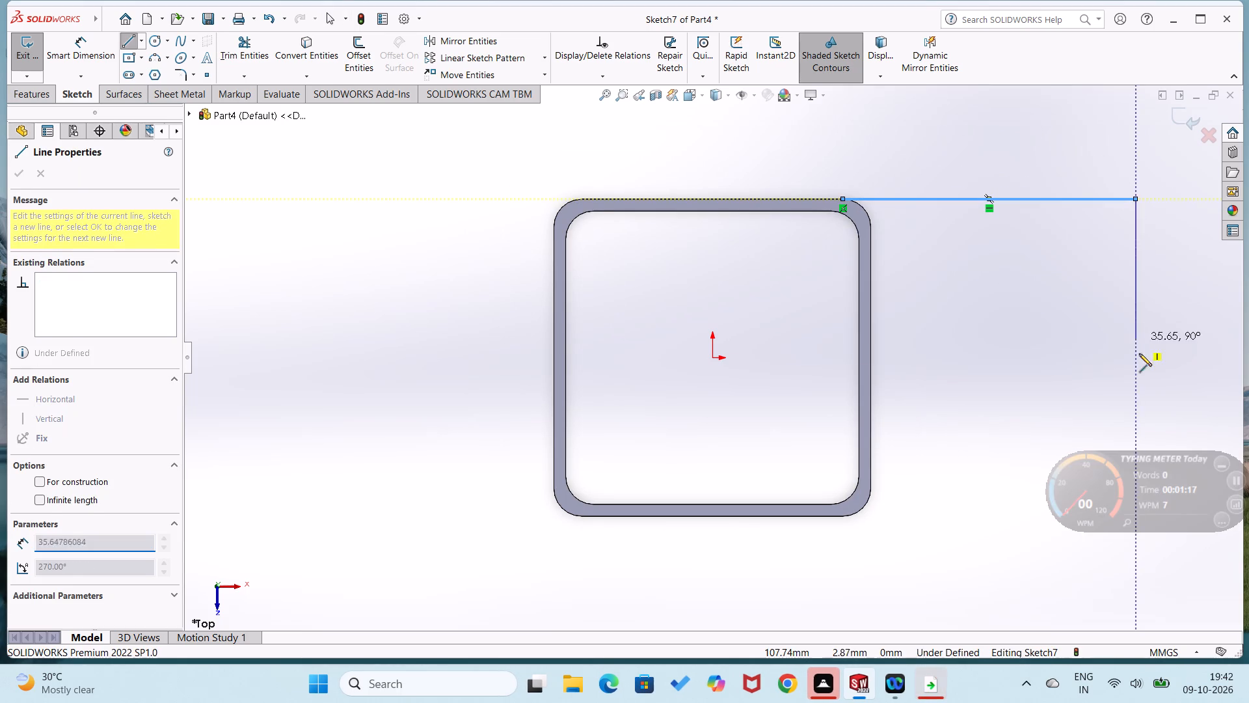
scroll(1147, 428, "up", 2)
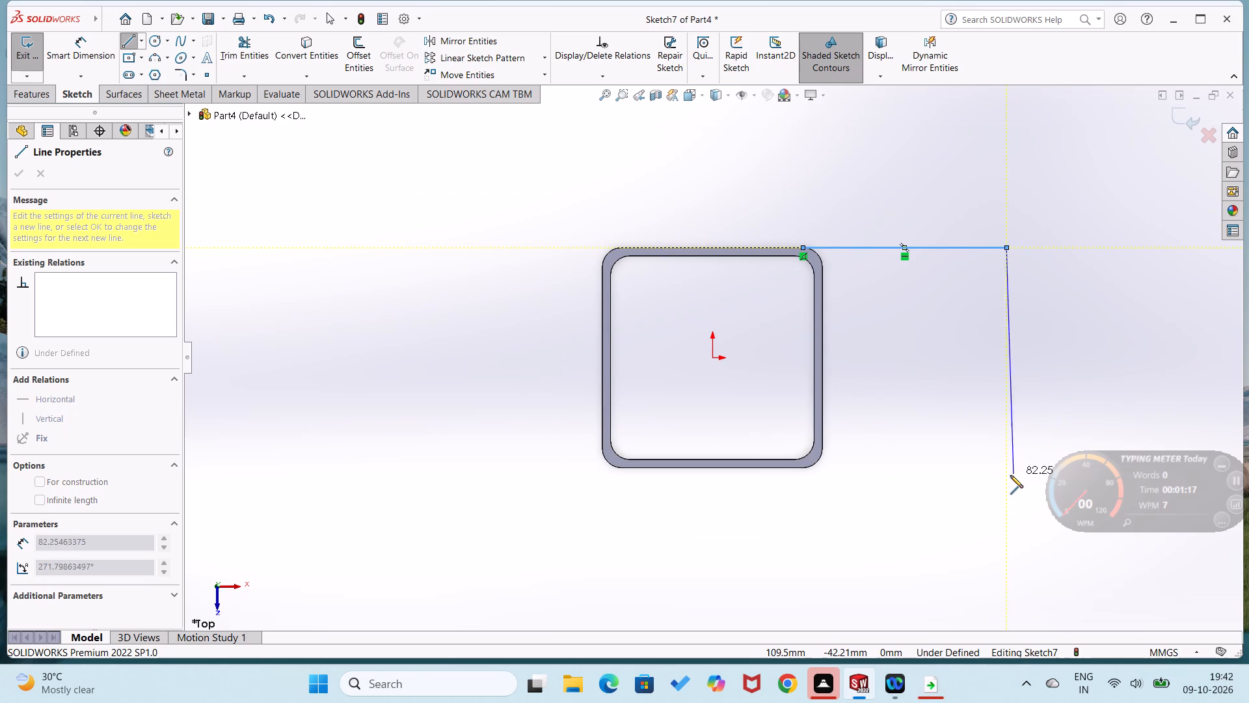
right_click_drag(1011, 466, 933, 503)
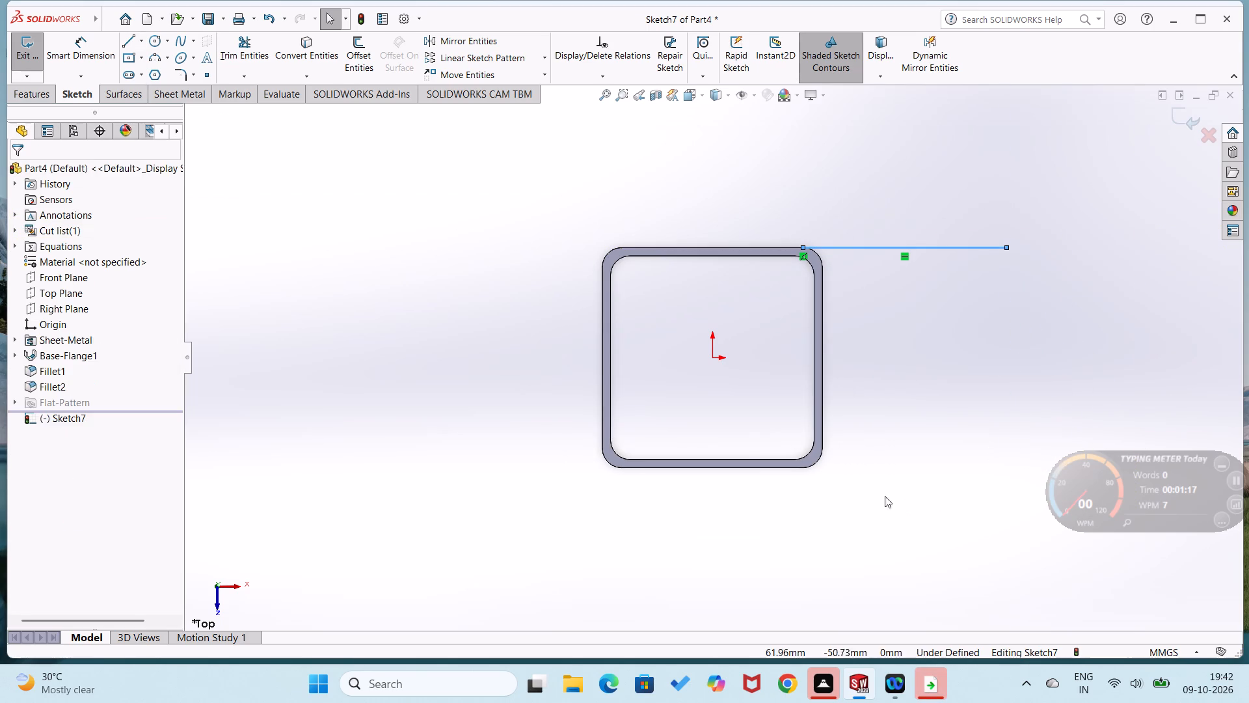
Sketch a horizontal line about 74 mm outward from the lower outer edge's right endpoint, and join its end to the upper line with an 80 mm vertical line.
right_click_drag(899, 489, 796, 545)
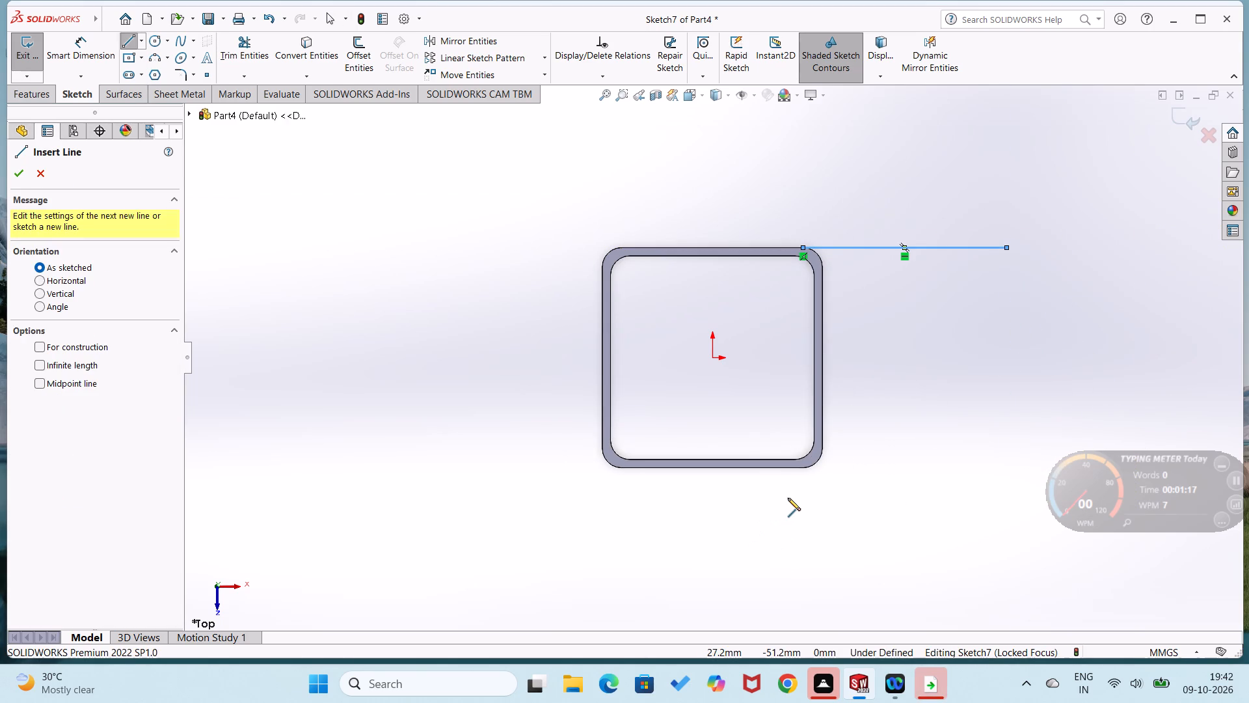
left_click(804, 468)
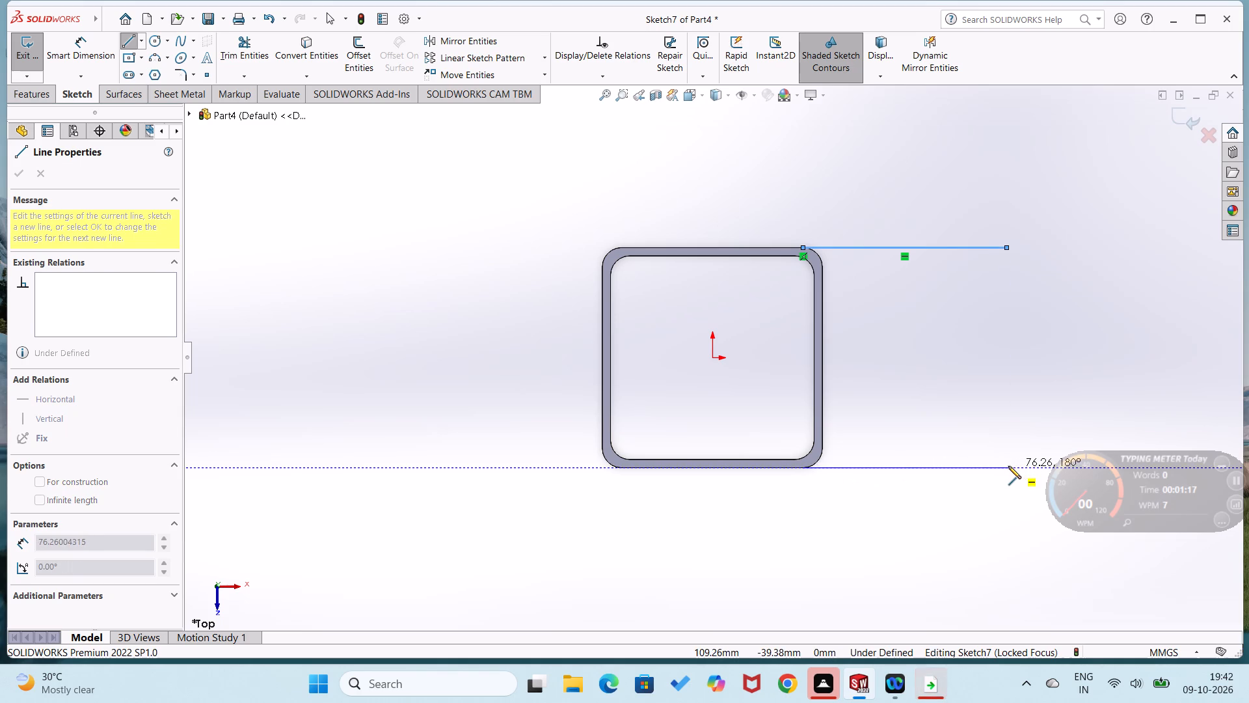
left_click(1006, 466)
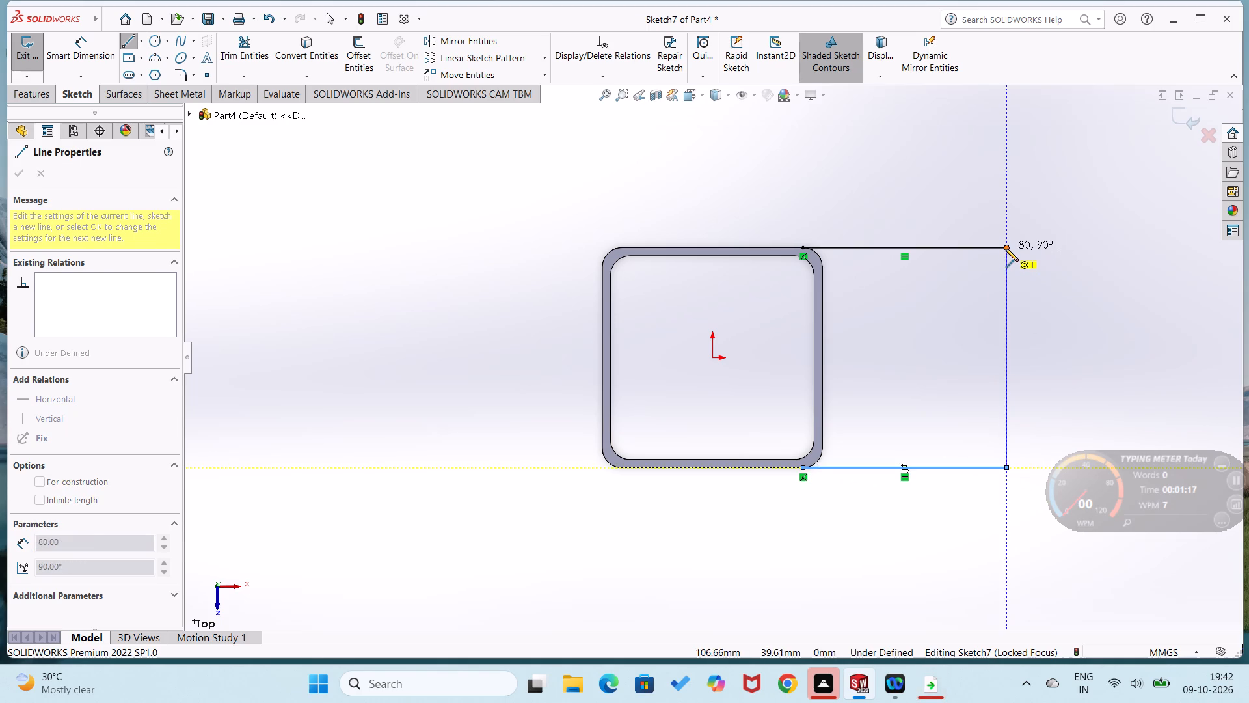
left_click(1006, 249)
Dimension the lower horizontal line of the extension profile to 150 mm.
right_click_drag(446, 453, 438, 299)
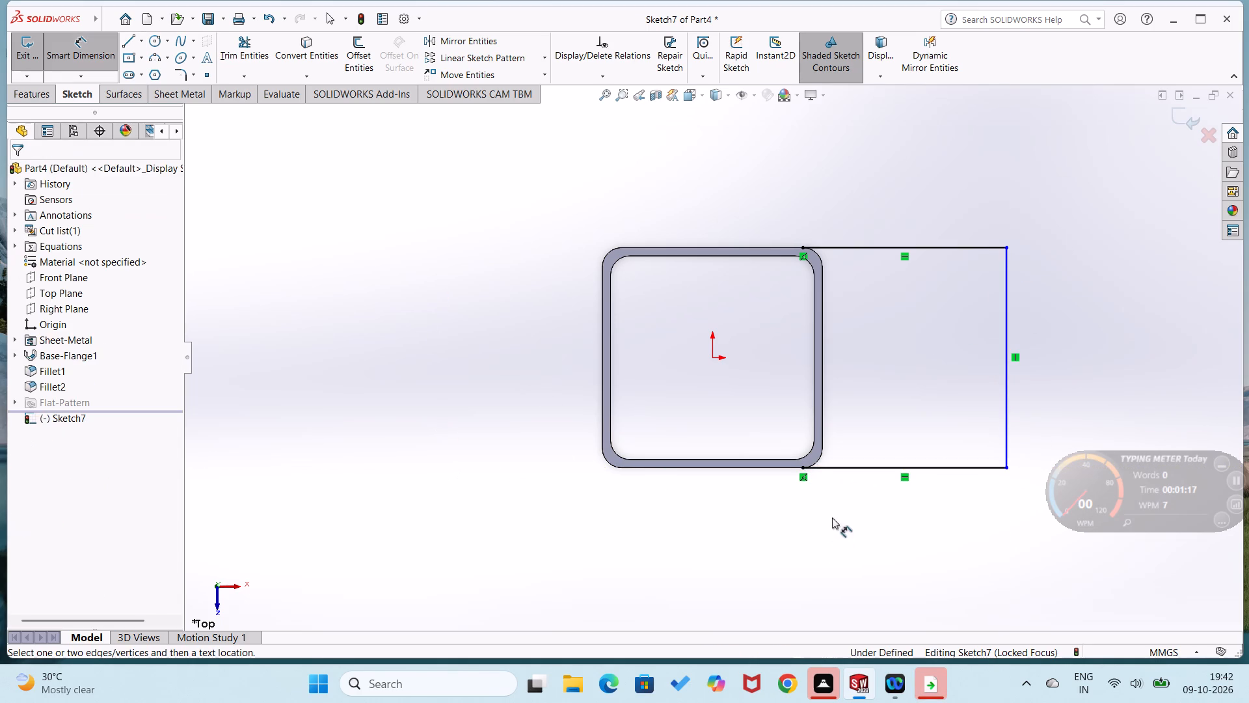
left_click(860, 466)
left_click(865, 523)
type("150")
key("Return")
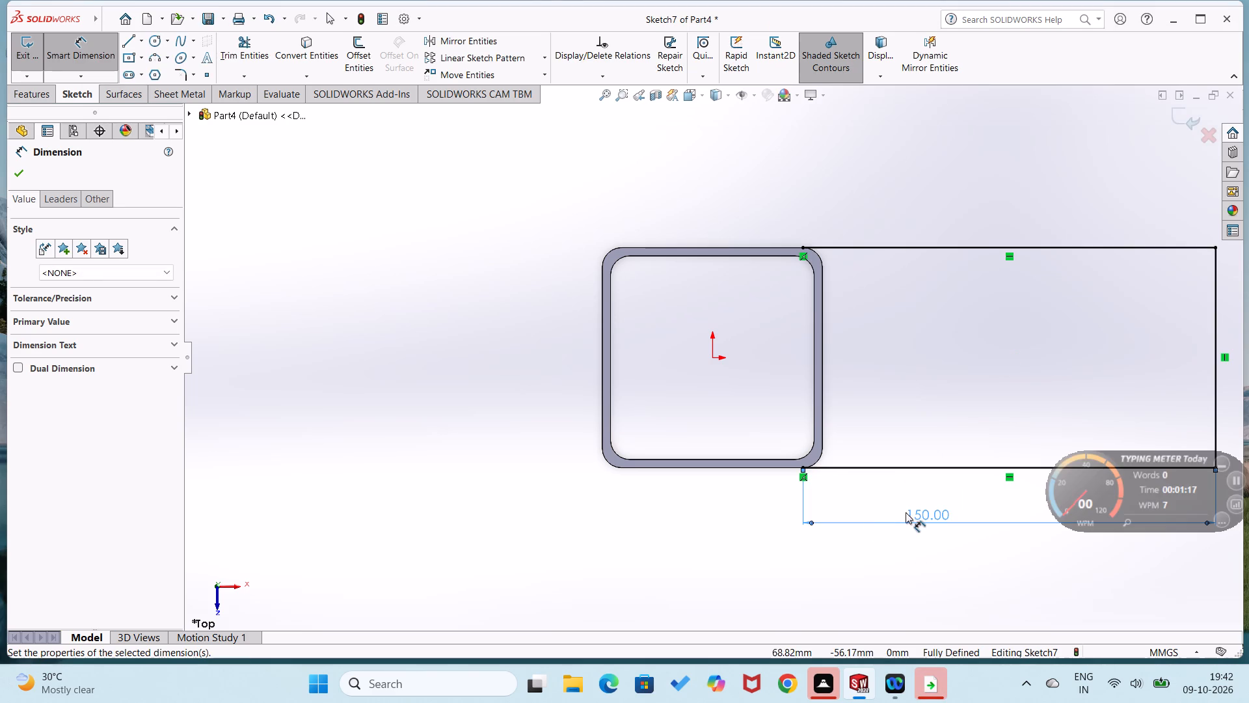
Set the lower horizontal line's length to 100 mm.
double_click(909, 512)
type("100")
key("Return")
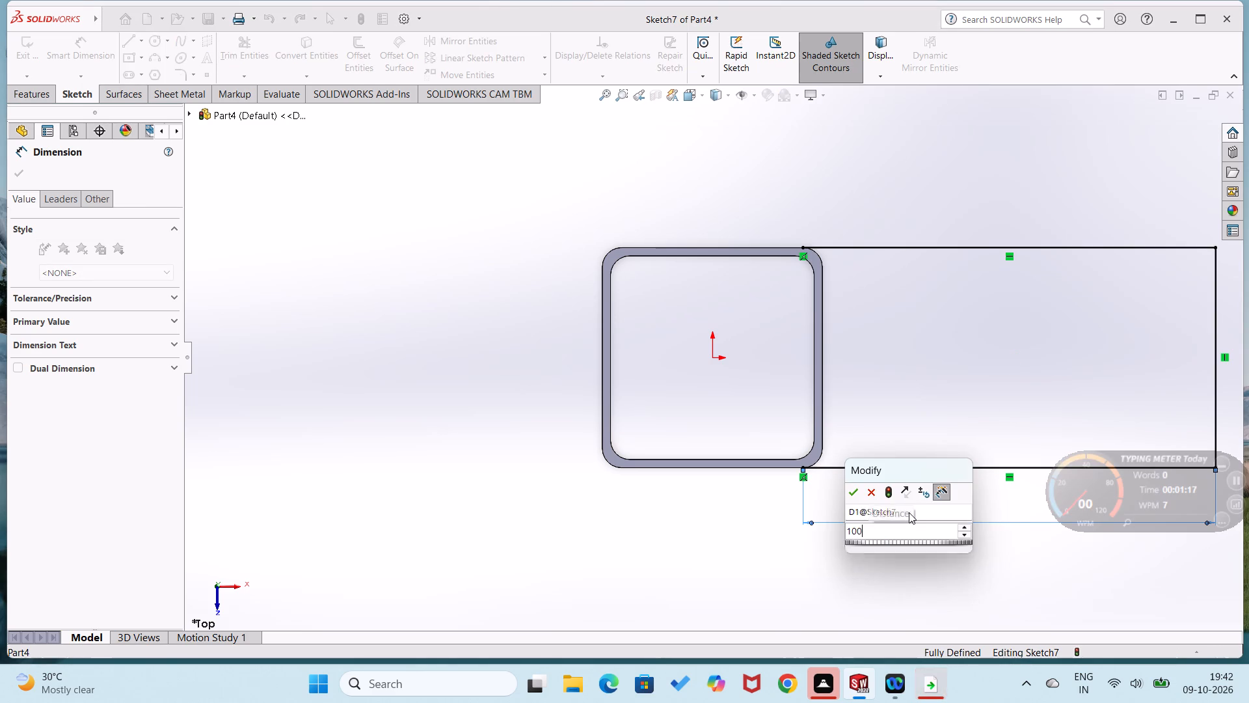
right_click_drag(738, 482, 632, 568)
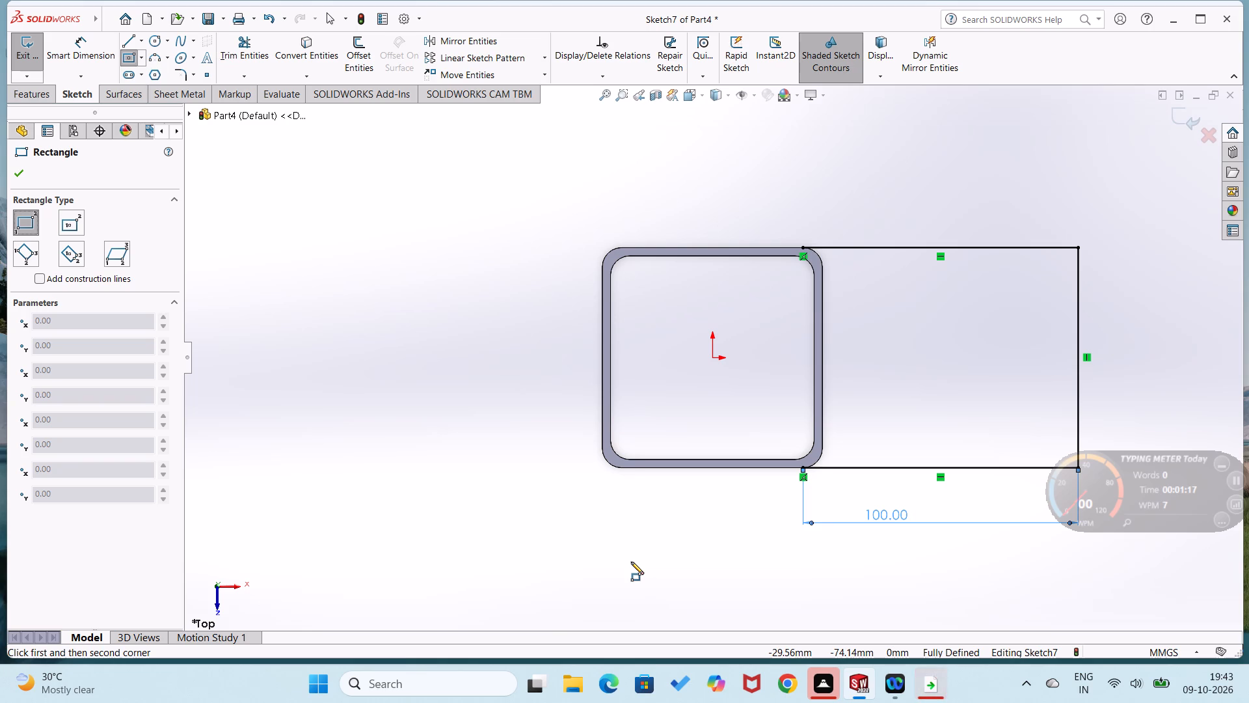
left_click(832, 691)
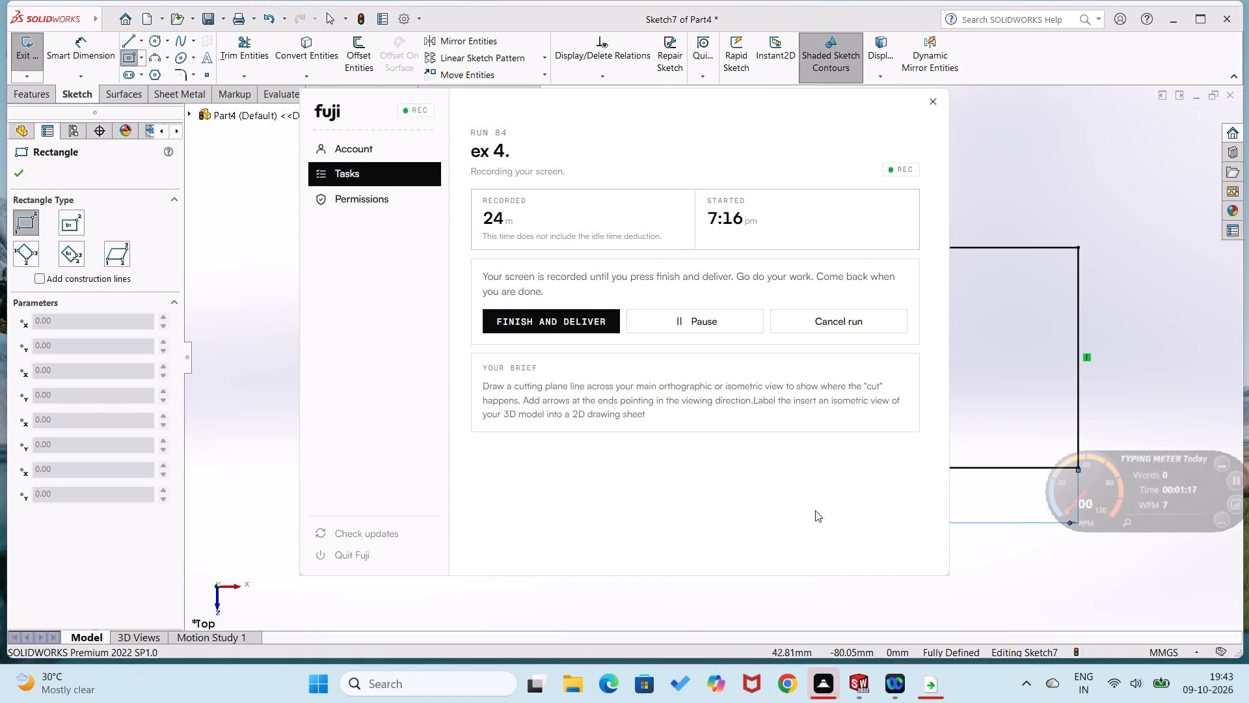
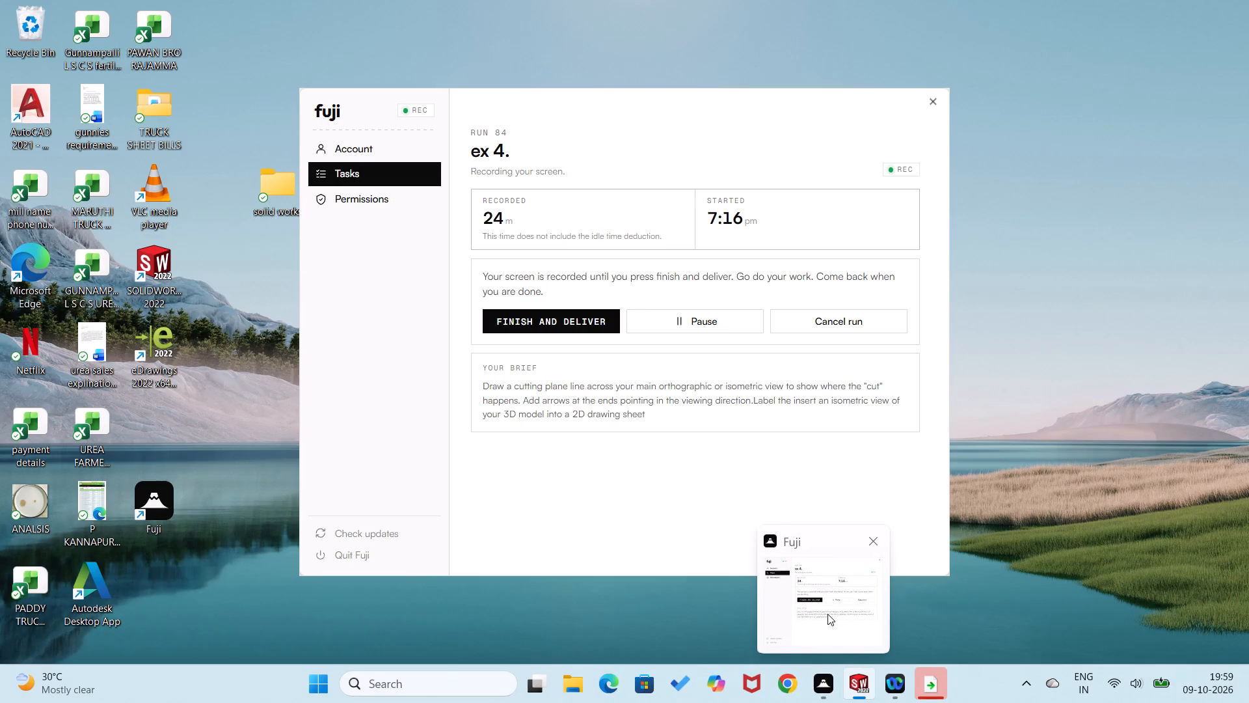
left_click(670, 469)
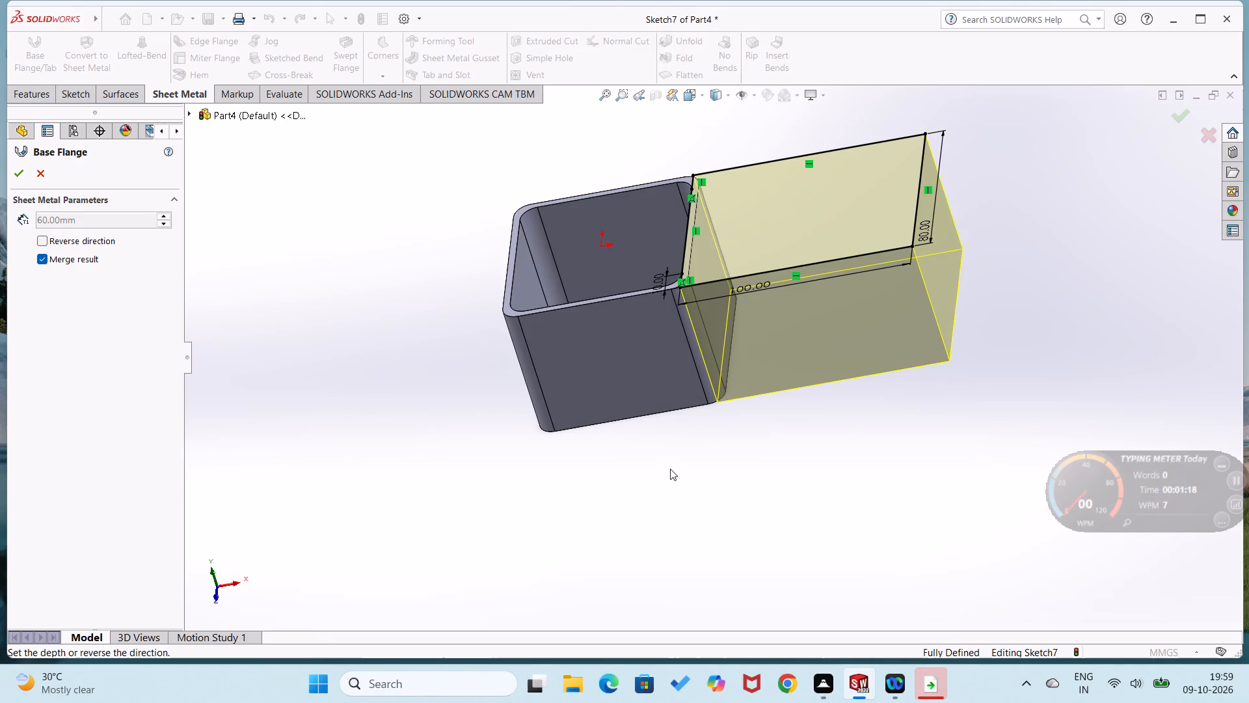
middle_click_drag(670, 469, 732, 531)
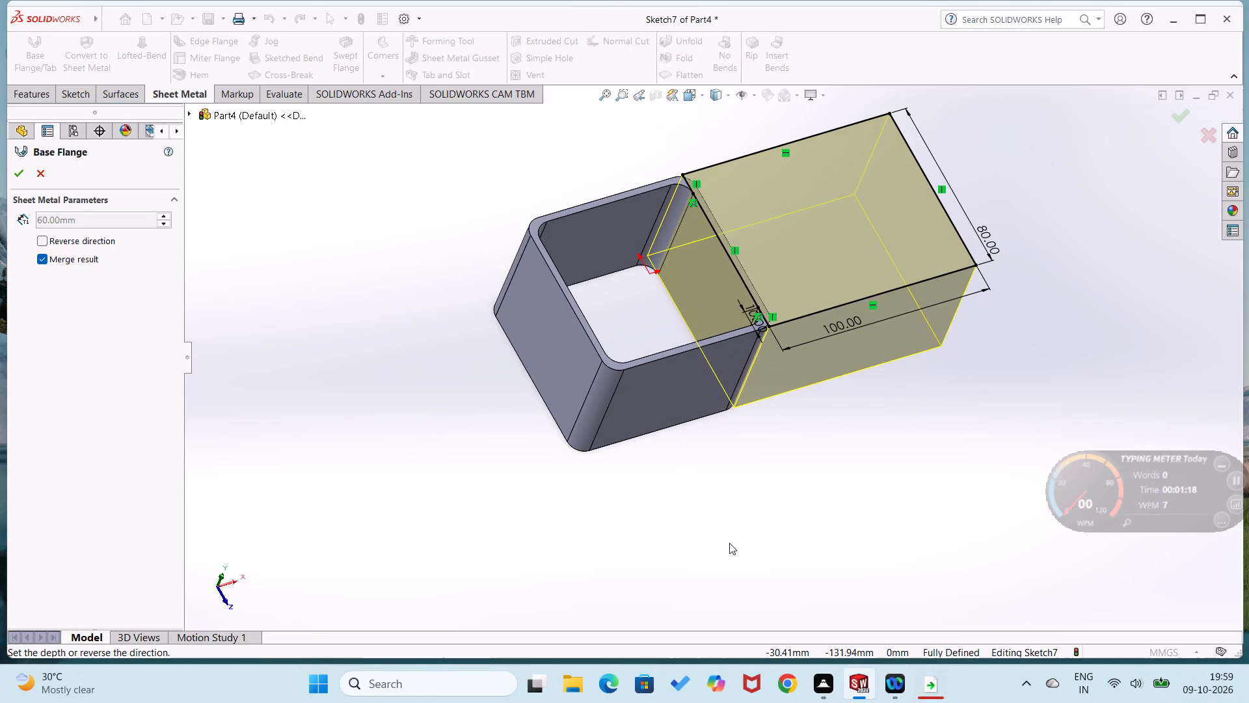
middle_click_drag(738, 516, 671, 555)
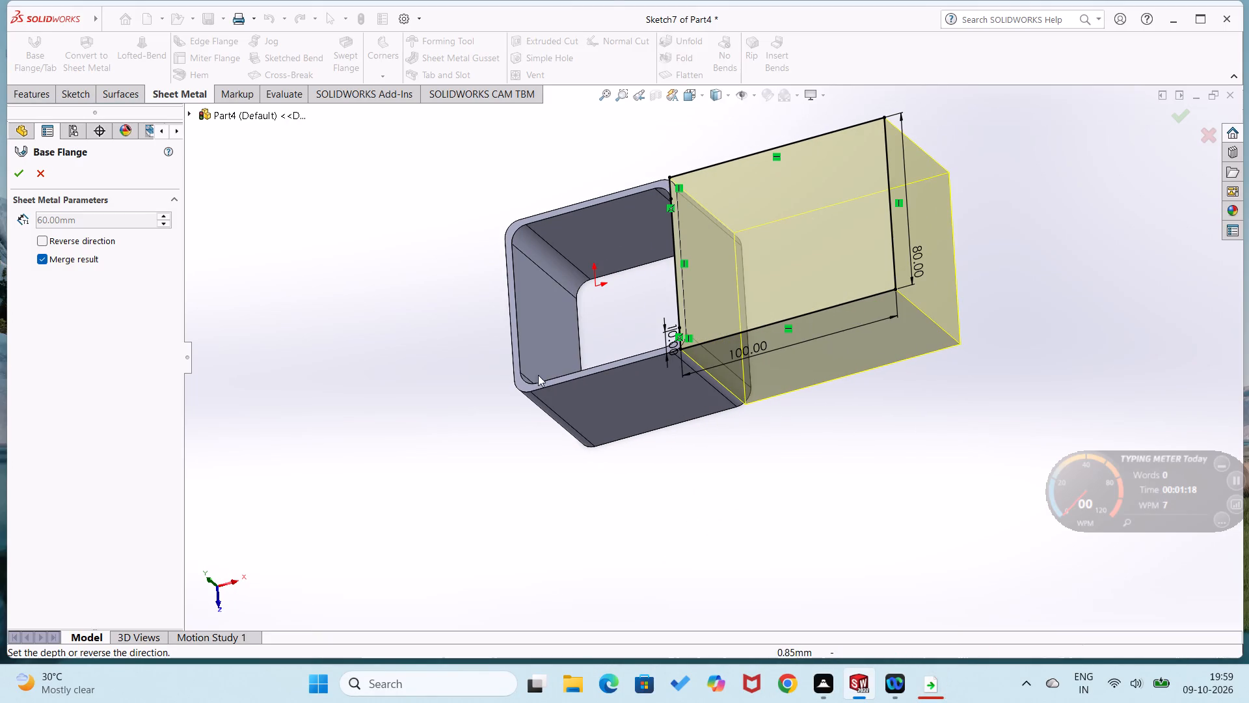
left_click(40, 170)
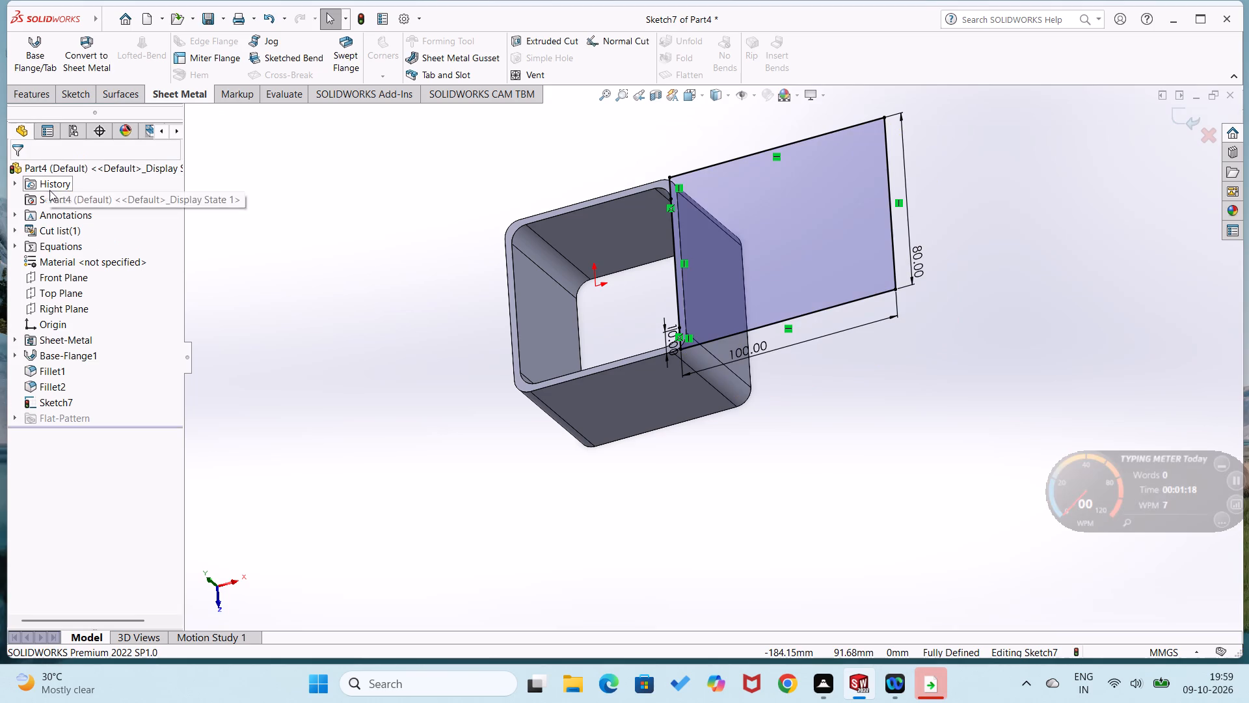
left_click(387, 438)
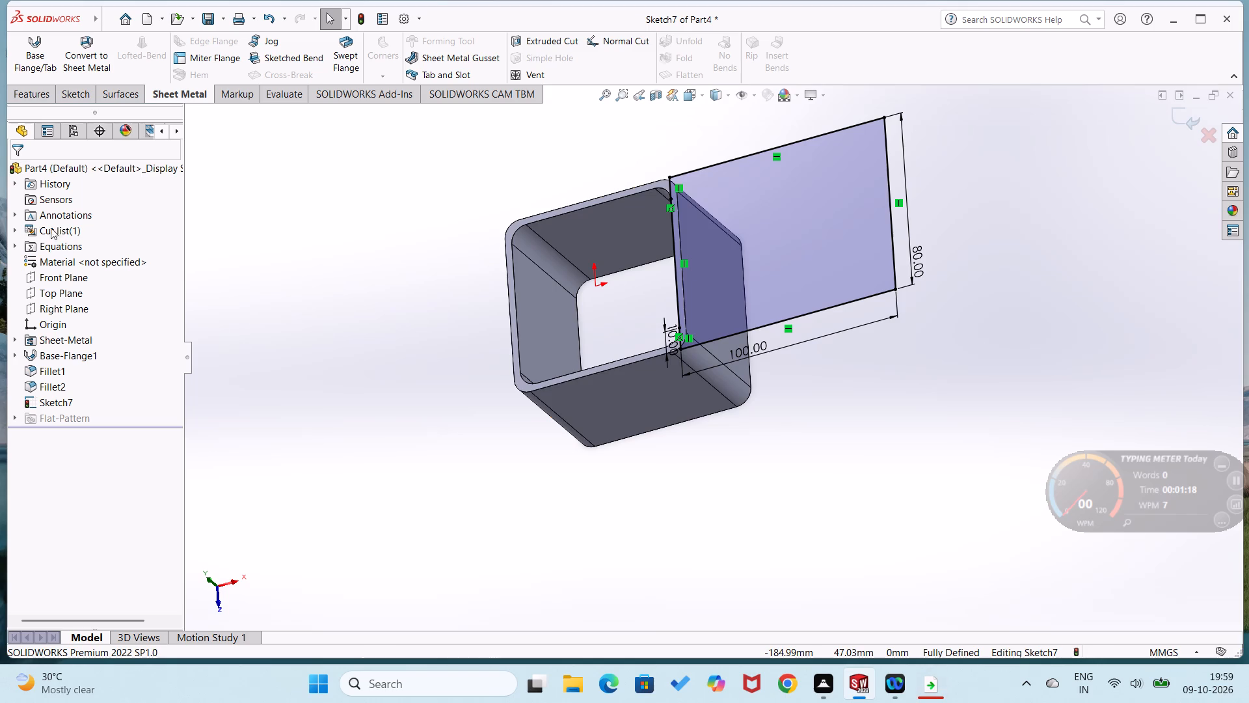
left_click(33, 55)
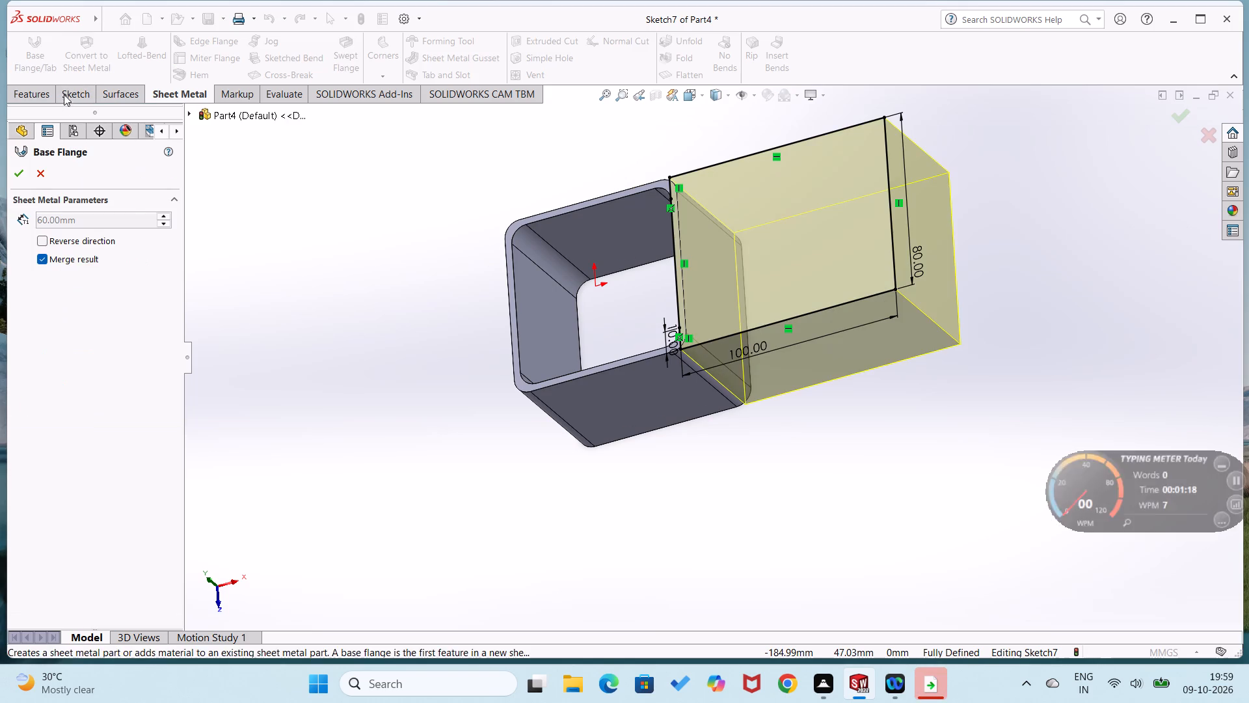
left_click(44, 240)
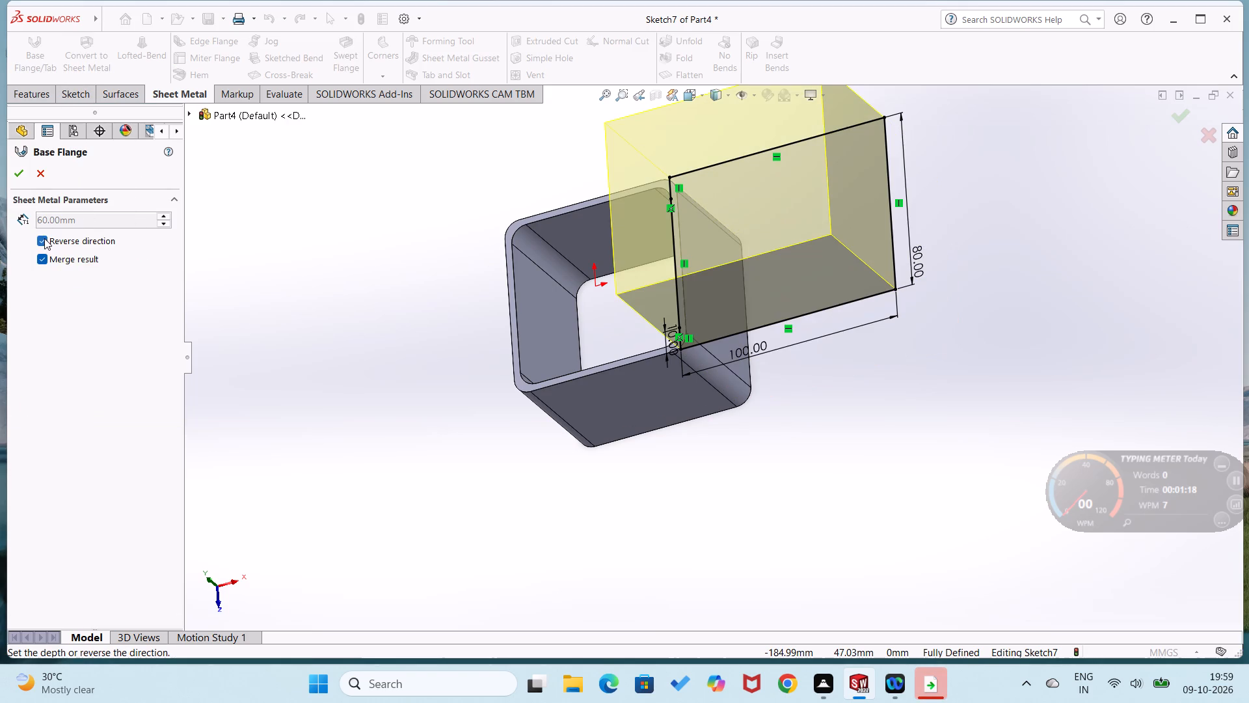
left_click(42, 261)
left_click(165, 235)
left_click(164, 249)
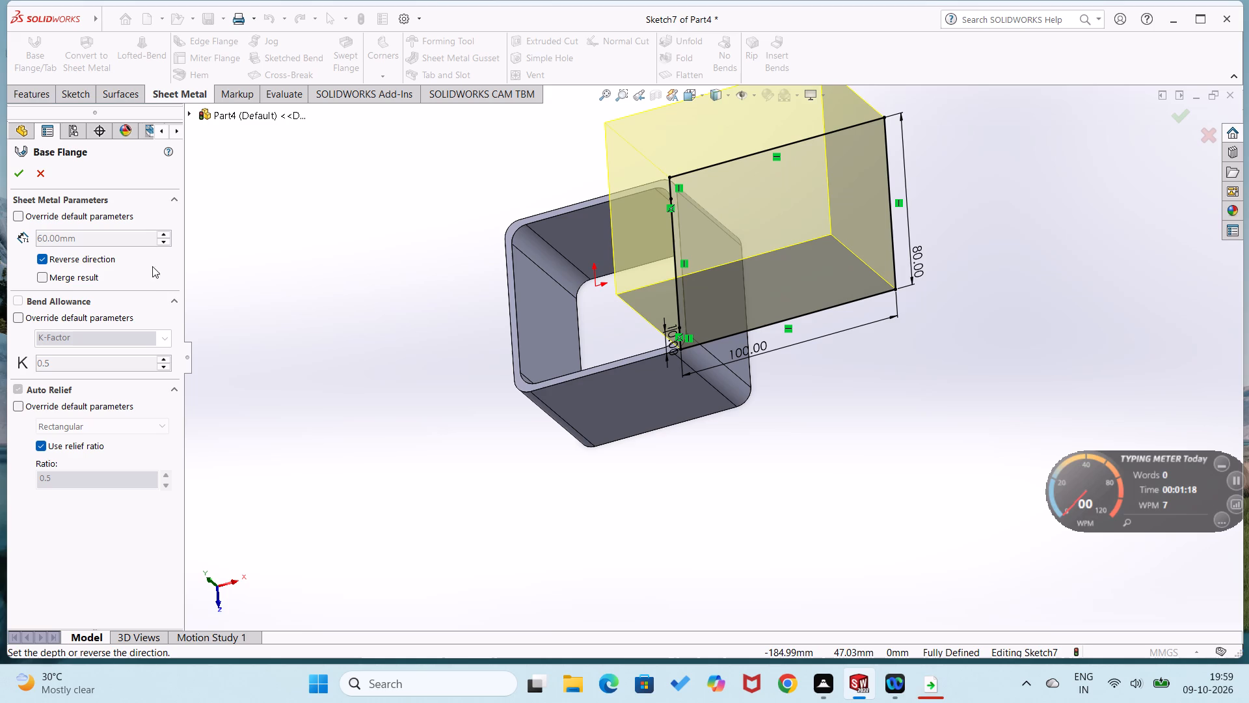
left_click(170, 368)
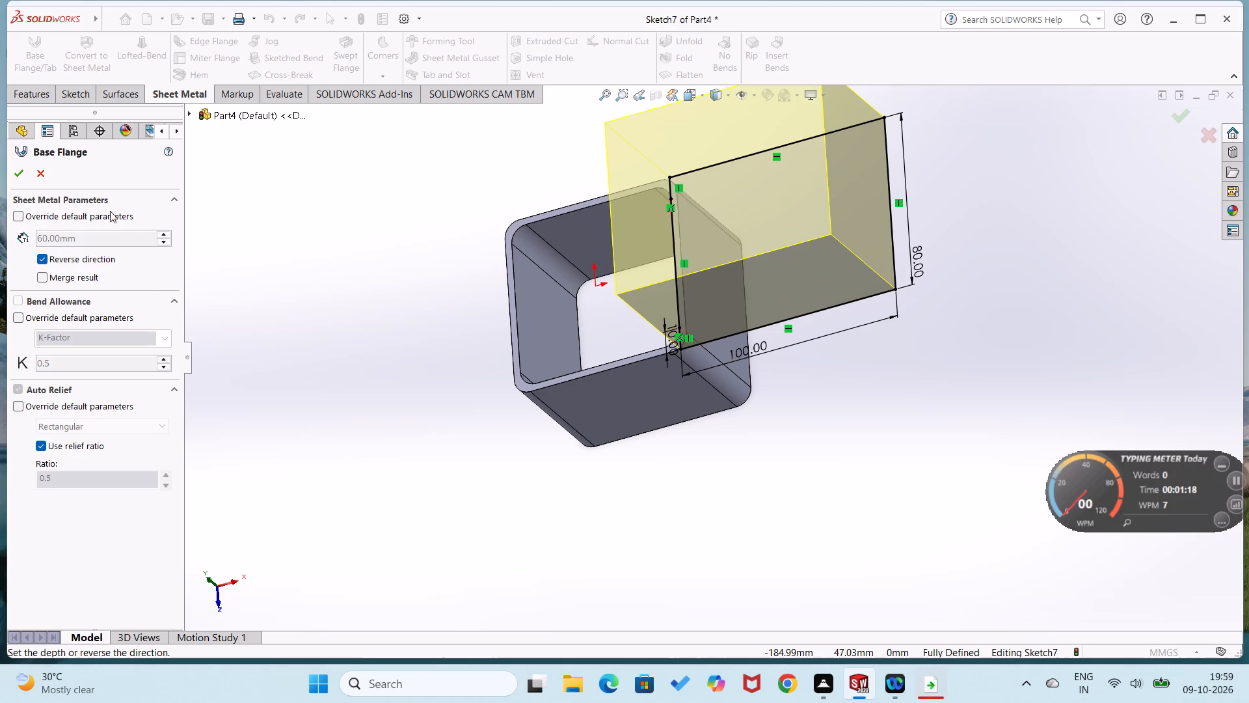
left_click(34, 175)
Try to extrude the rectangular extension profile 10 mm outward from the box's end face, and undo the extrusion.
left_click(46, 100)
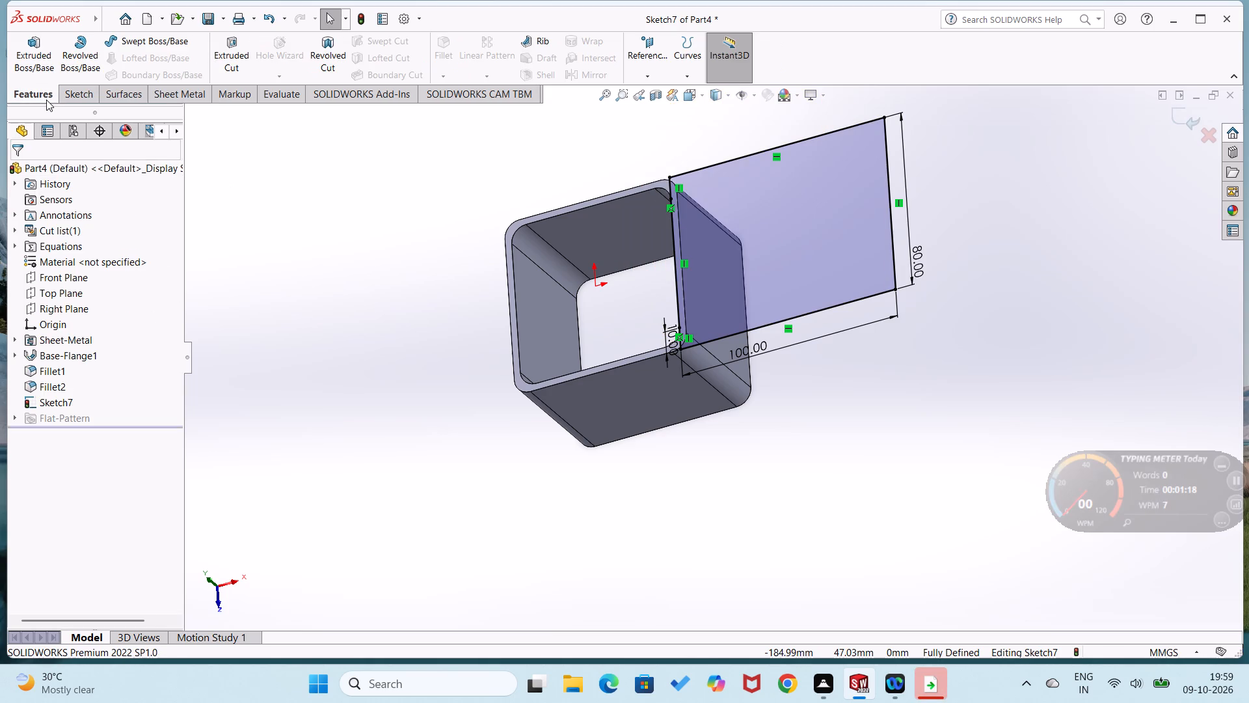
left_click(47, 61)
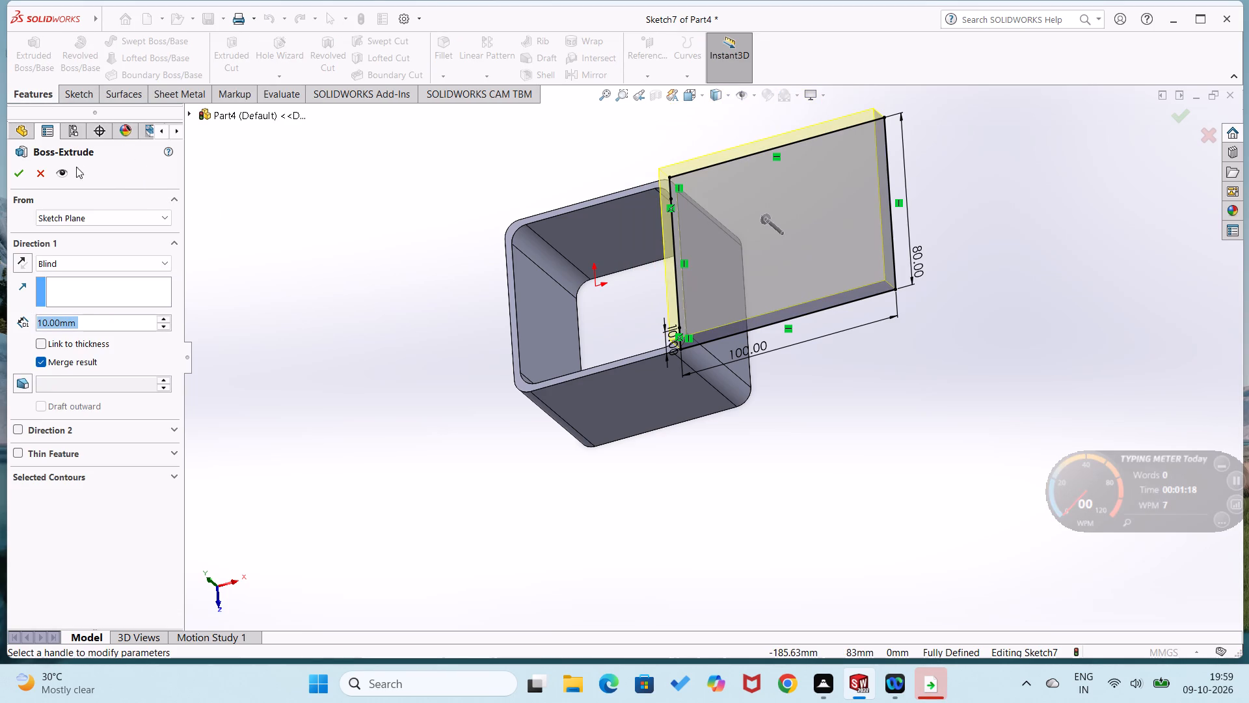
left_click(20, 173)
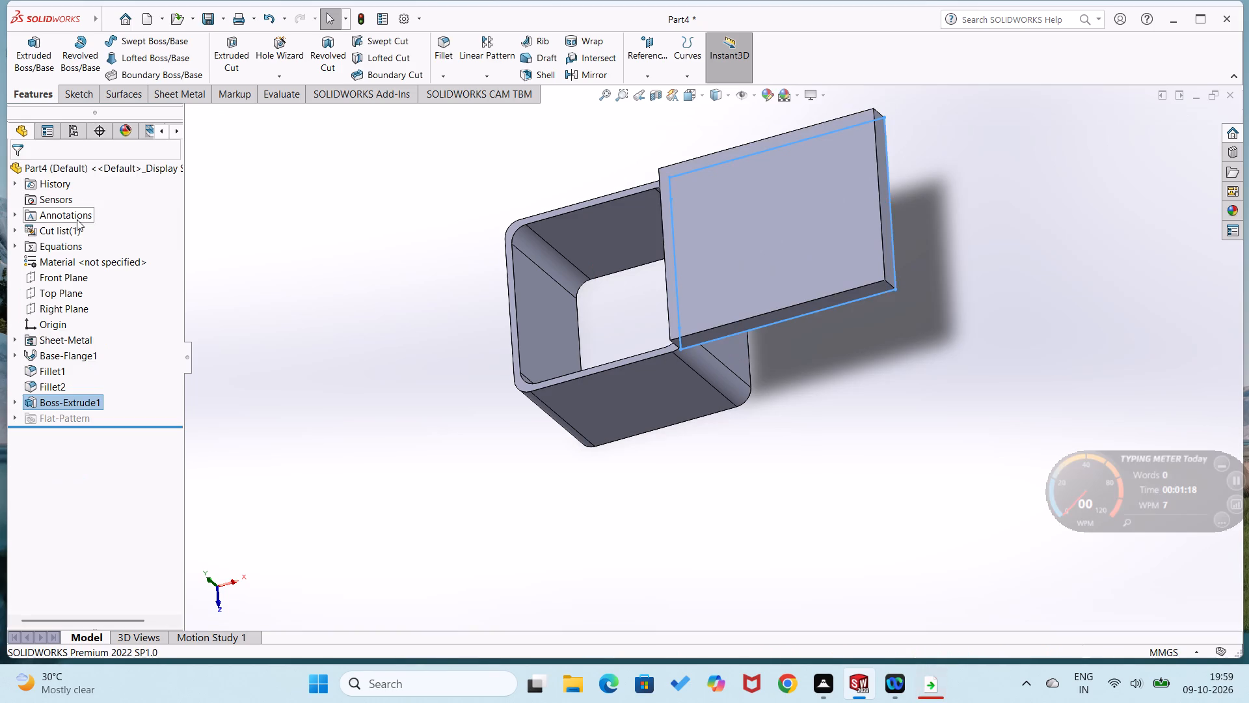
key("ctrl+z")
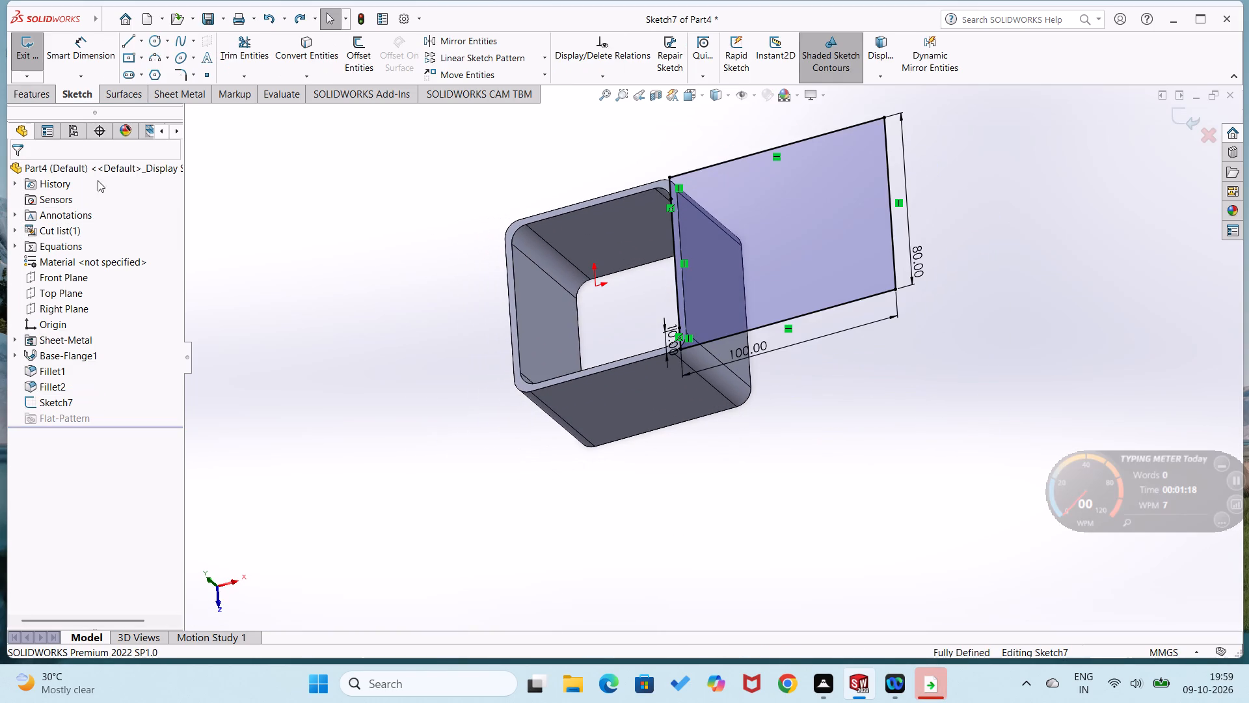
Extrude the 100 by 80 mm extension profile 10 mm in the reversed direction as a blind boss merged with the box.
left_click(28, 96)
left_click(38, 62)
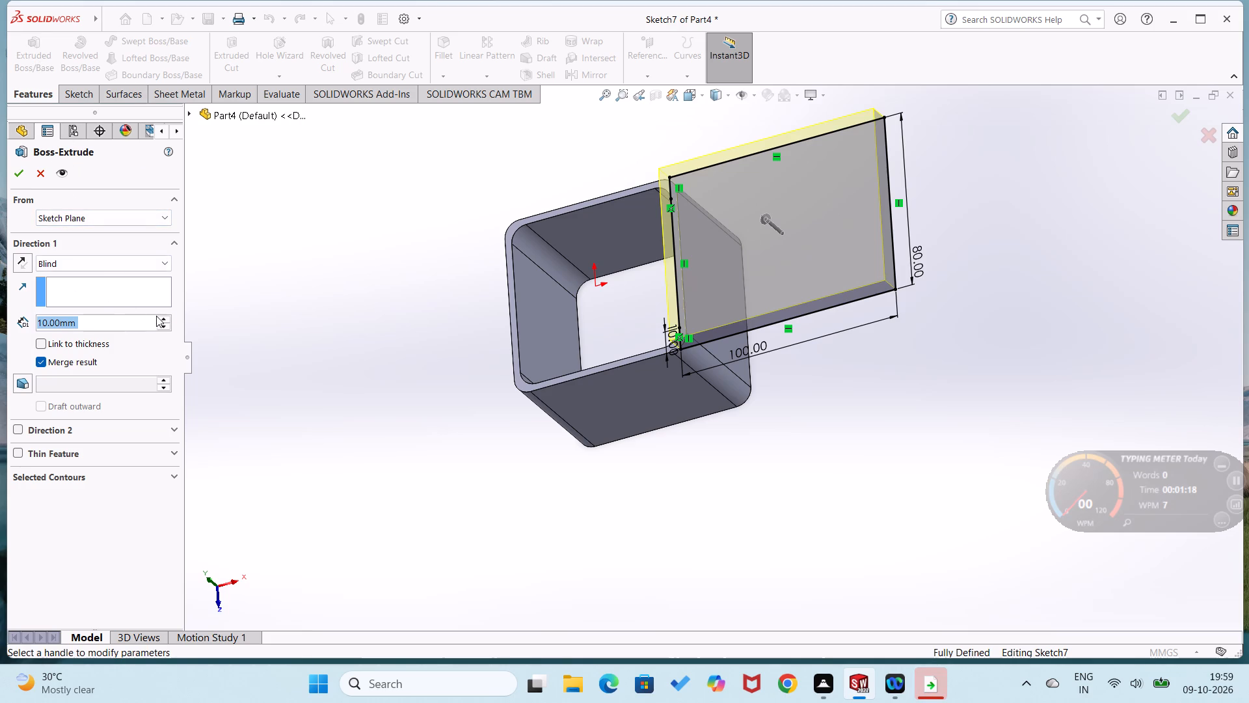
left_click(29, 265)
left_click(13, 174)
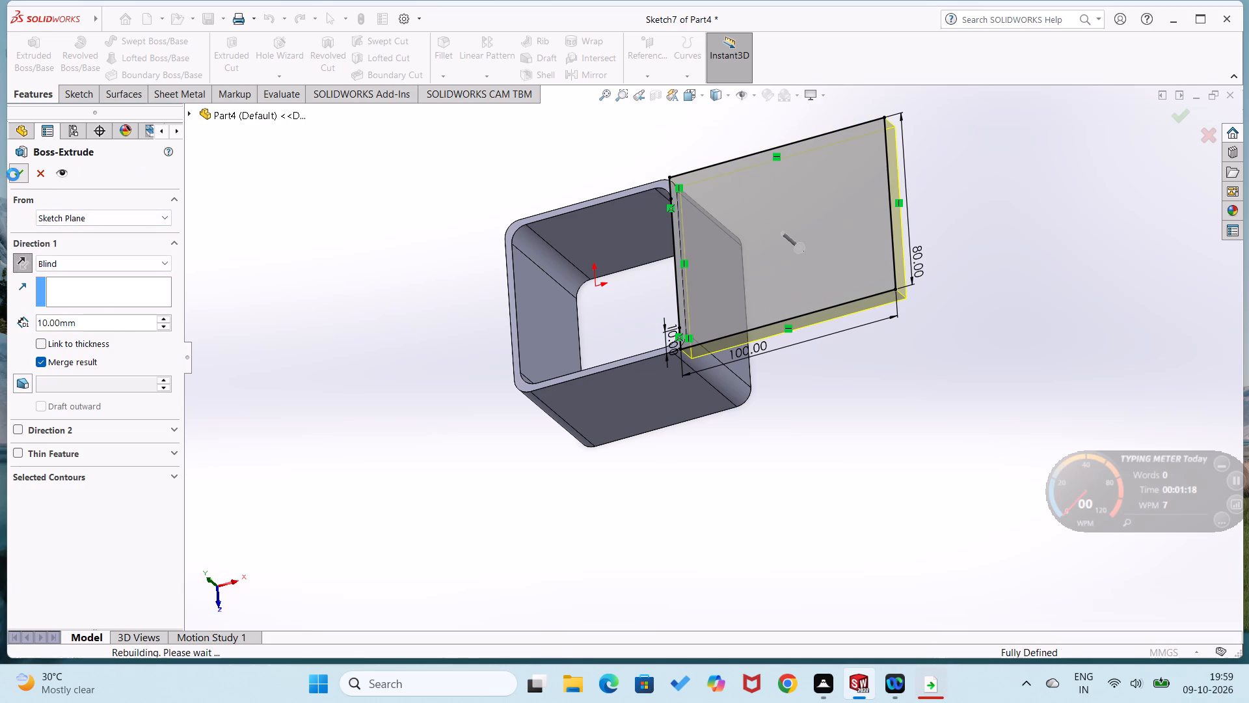
Delete the Fillet1 feature that rounds the box's outer corner edges.
left_click(378, 411)
middle_click_drag(399, 428, 418, 482)
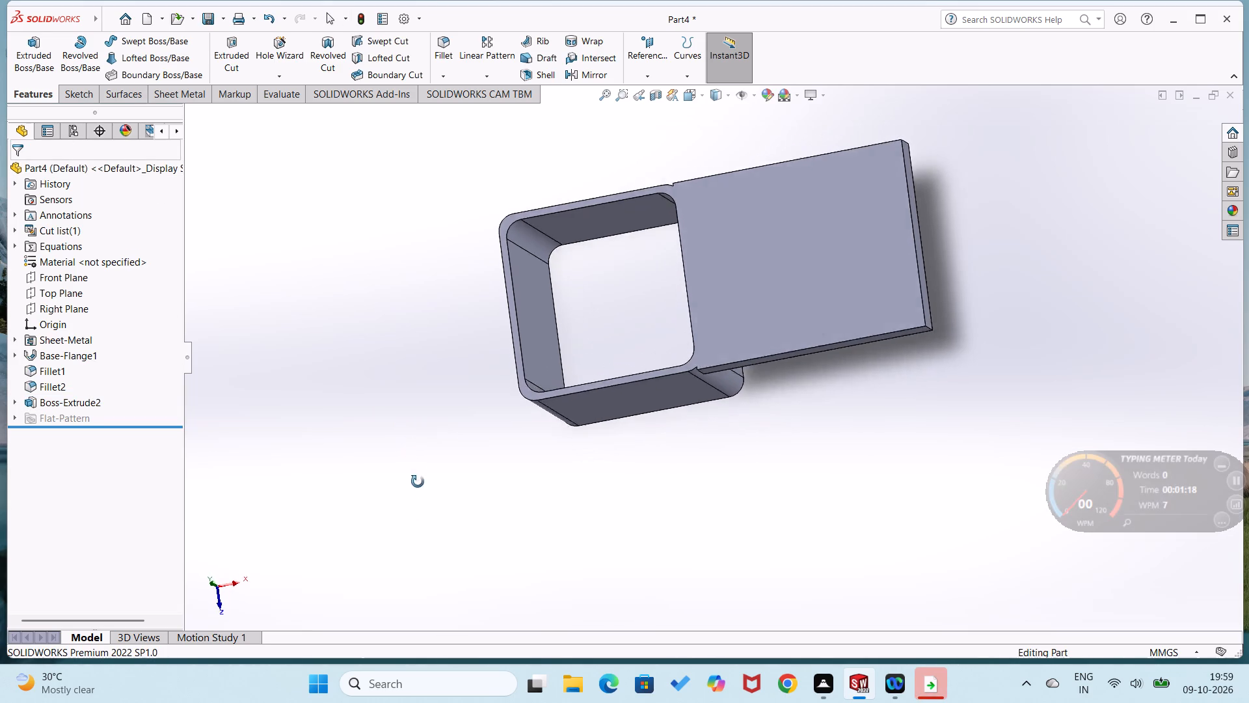
middle_click_drag(418, 482, 420, 516)
scroll(416, 492, "down", 4)
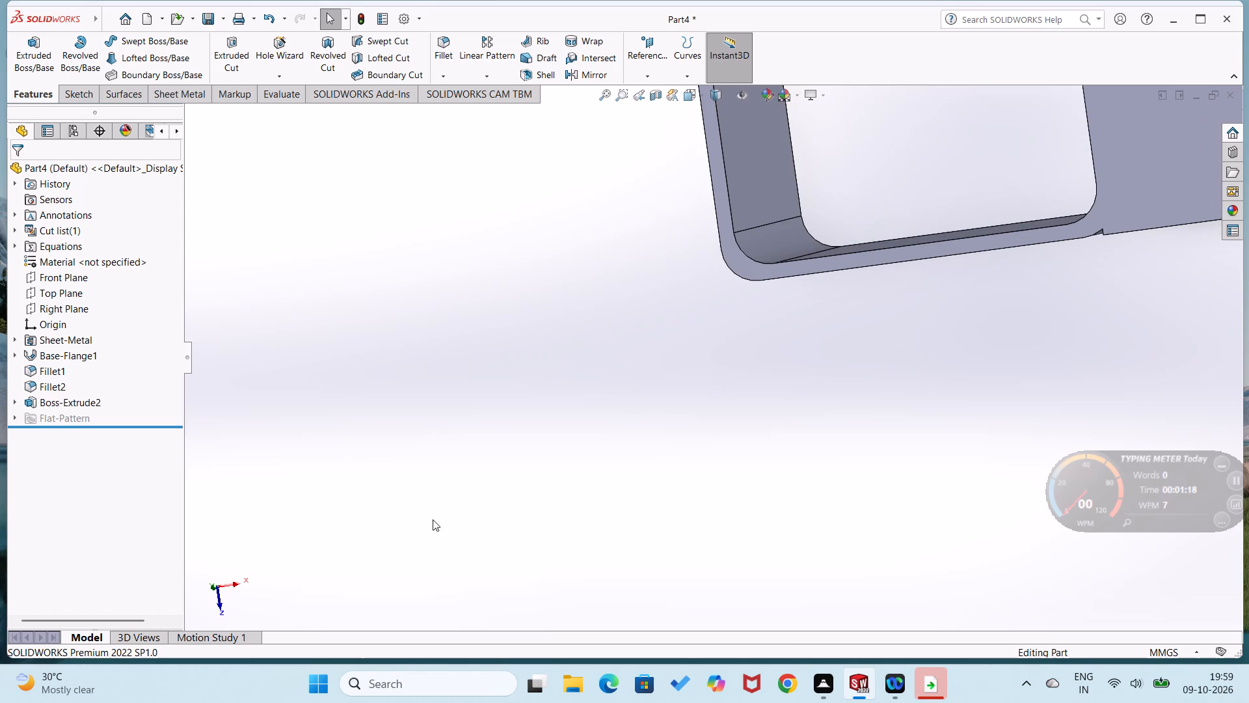
middle_click_drag(486, 540, 439, 406)
scroll(477, 480, "up", 1)
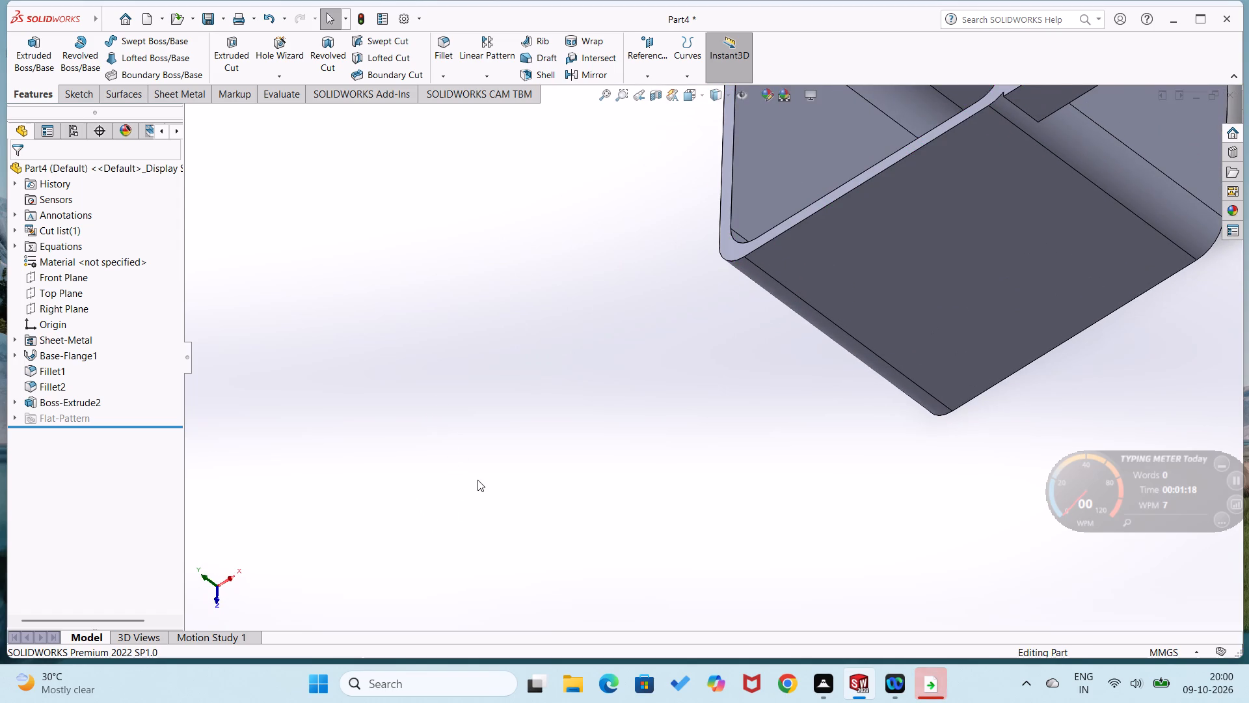
scroll(481, 481, "up", 2)
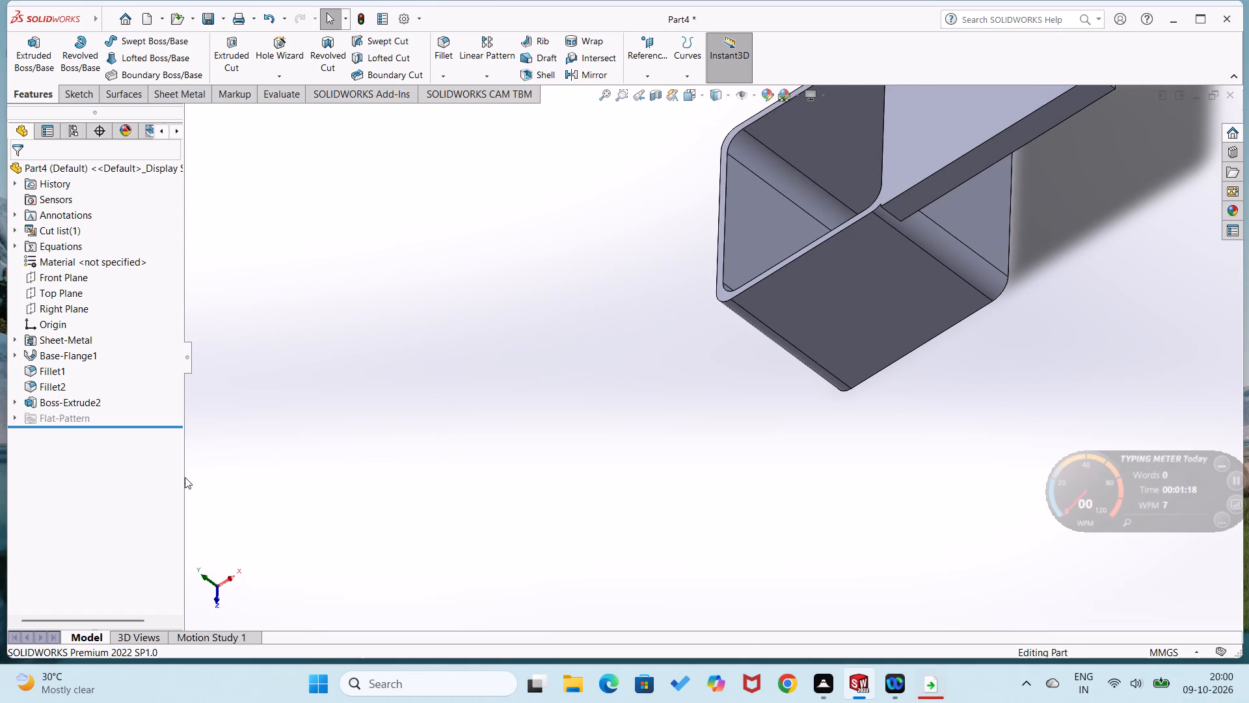
right_click(57, 373)
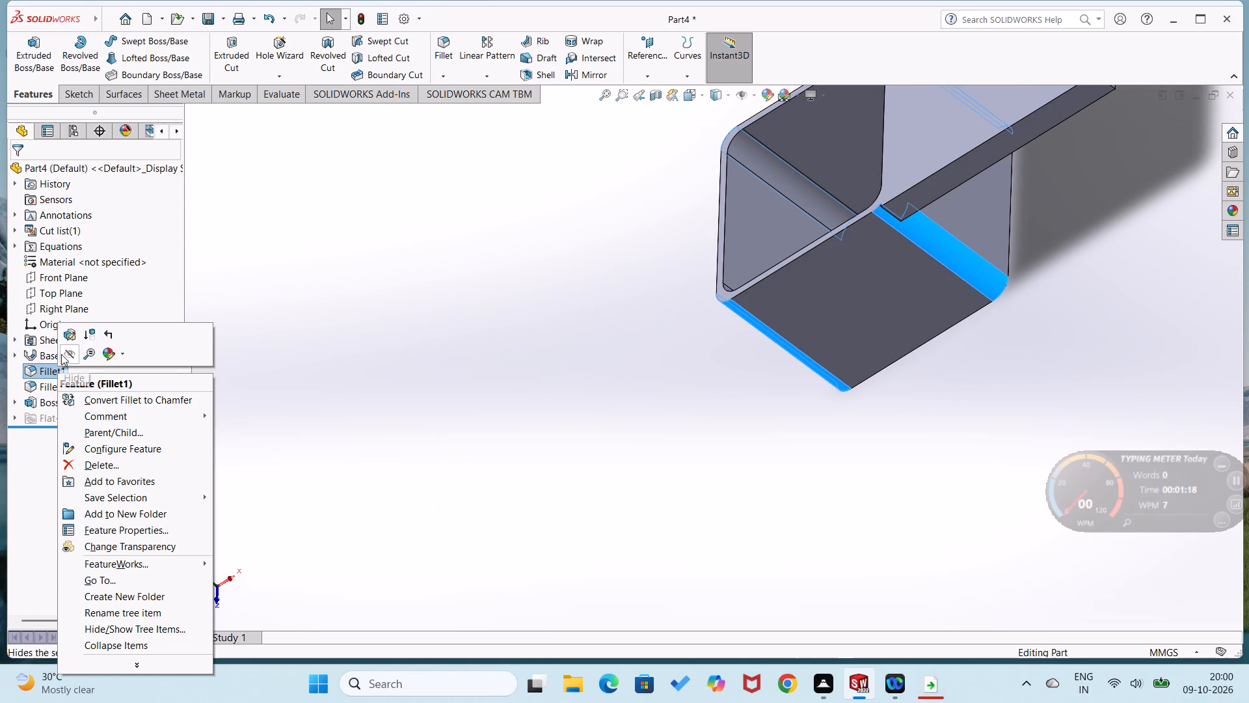
left_click(106, 467)
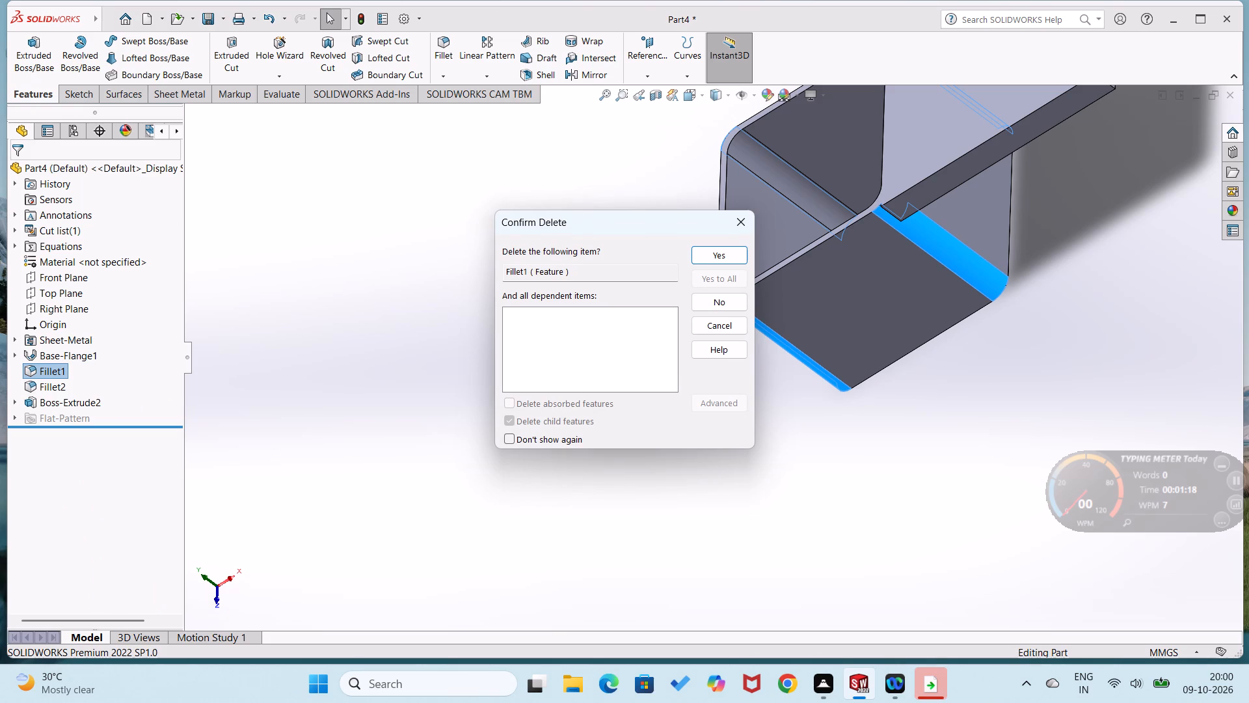
left_click(694, 256)
left_click(628, 333)
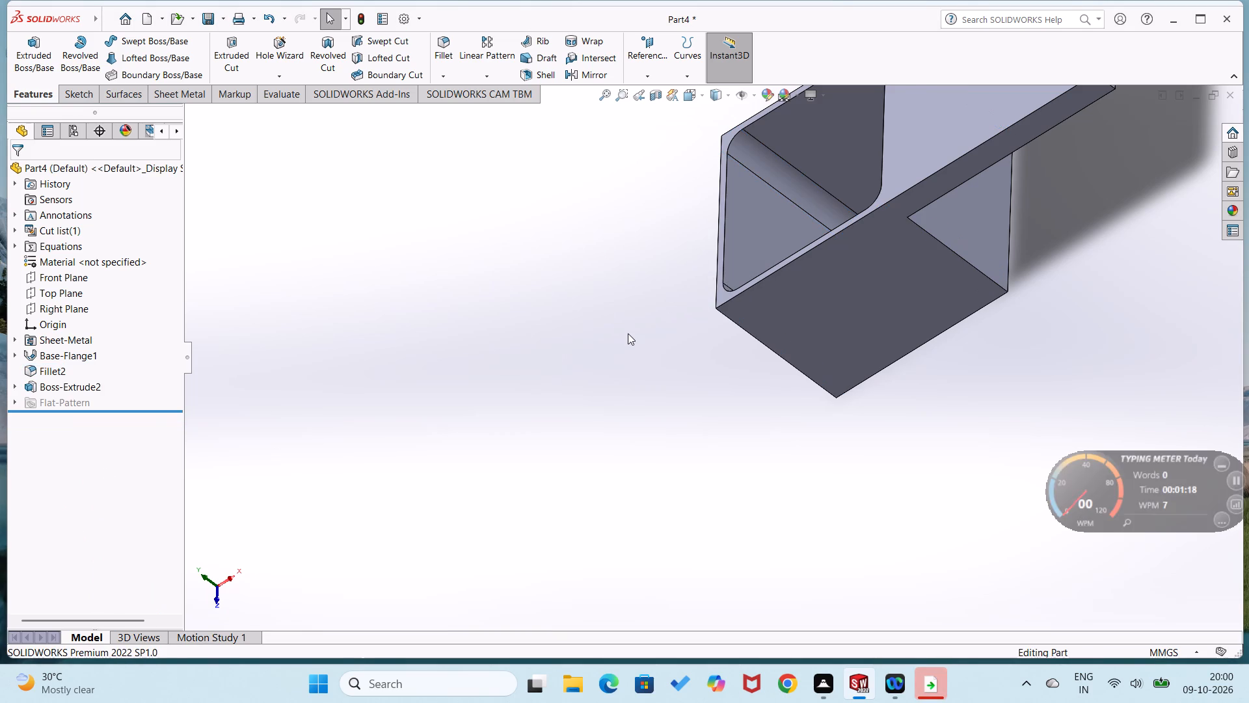
Fillet the box's four outer corner edges, including the one beneath the extension plate, with a symmetric 7 mm radius.
scroll(634, 348, "up", 2)
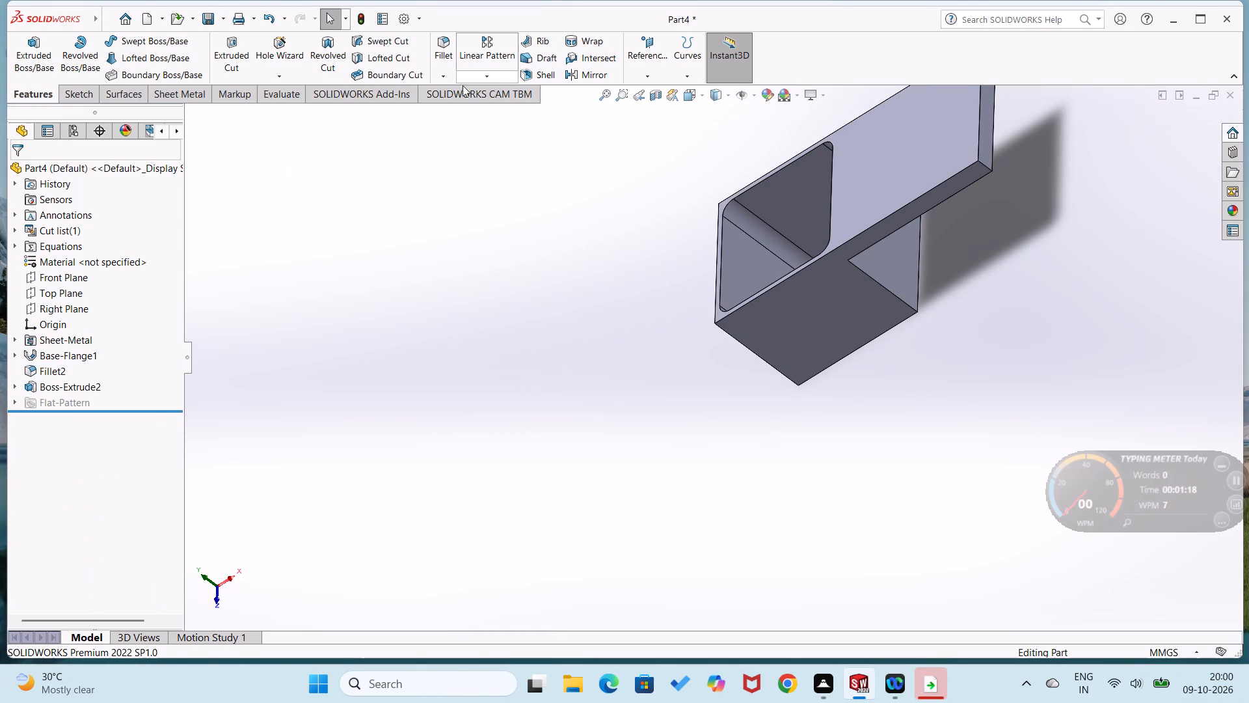
left_click(446, 73)
left_click(463, 92)
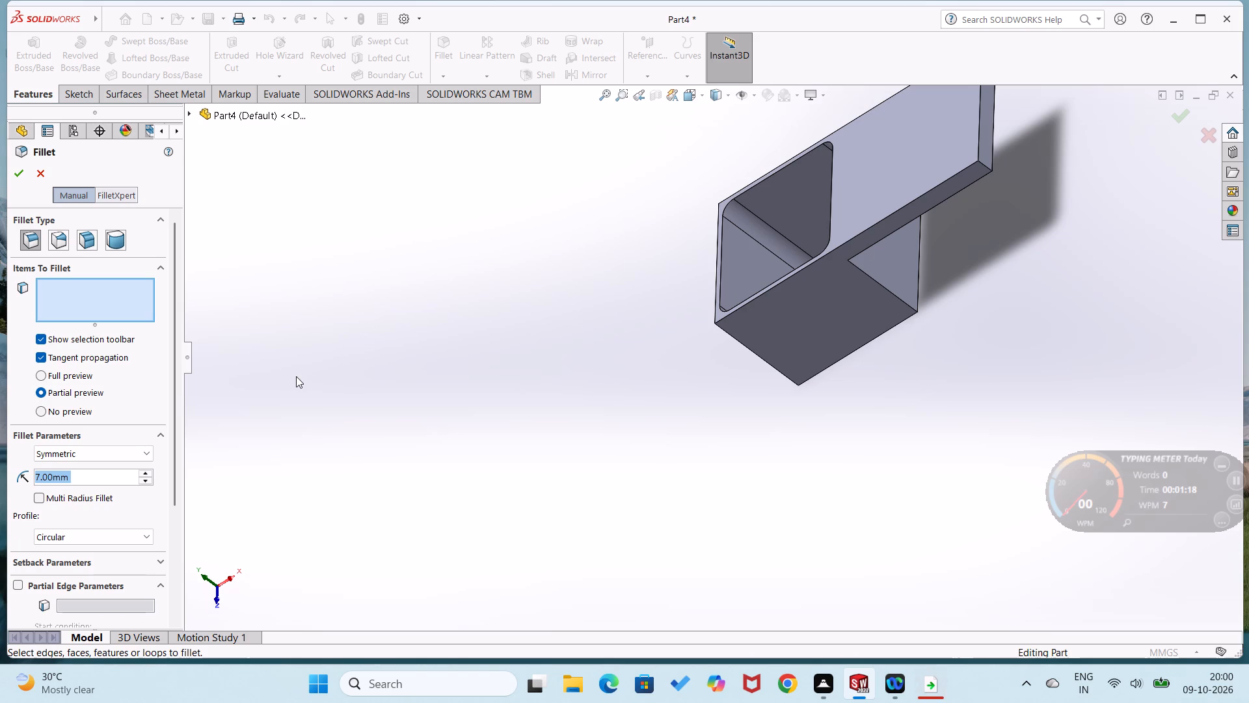
left_click(895, 298)
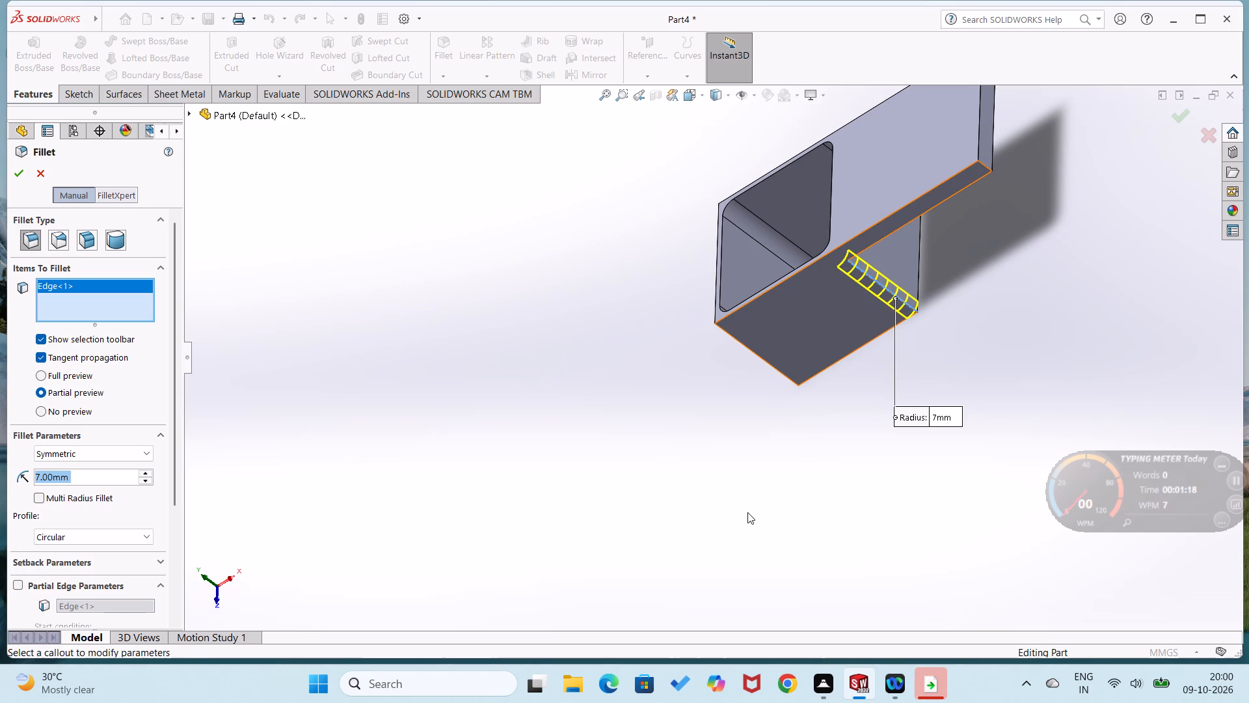
middle_click_drag(747, 512, 866, 426)
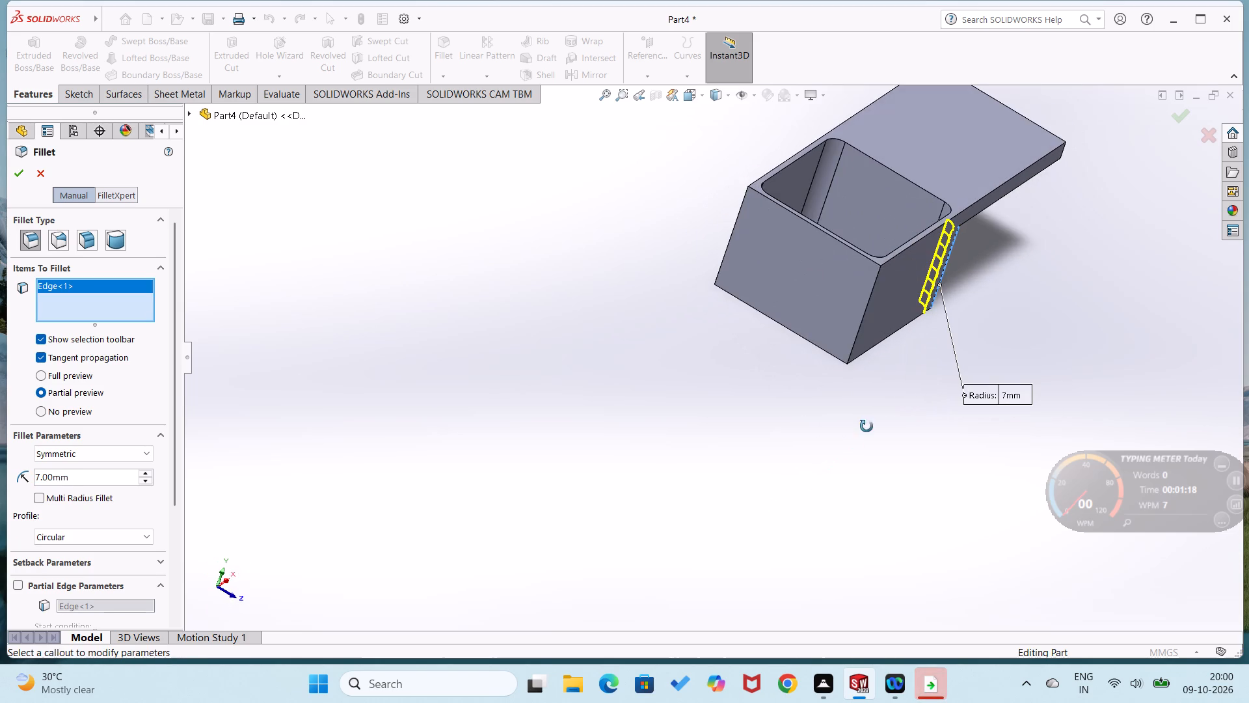
middle_click_drag(866, 426, 866, 417)
left_click(858, 339)
middle_click_drag(784, 417, 846, 479)
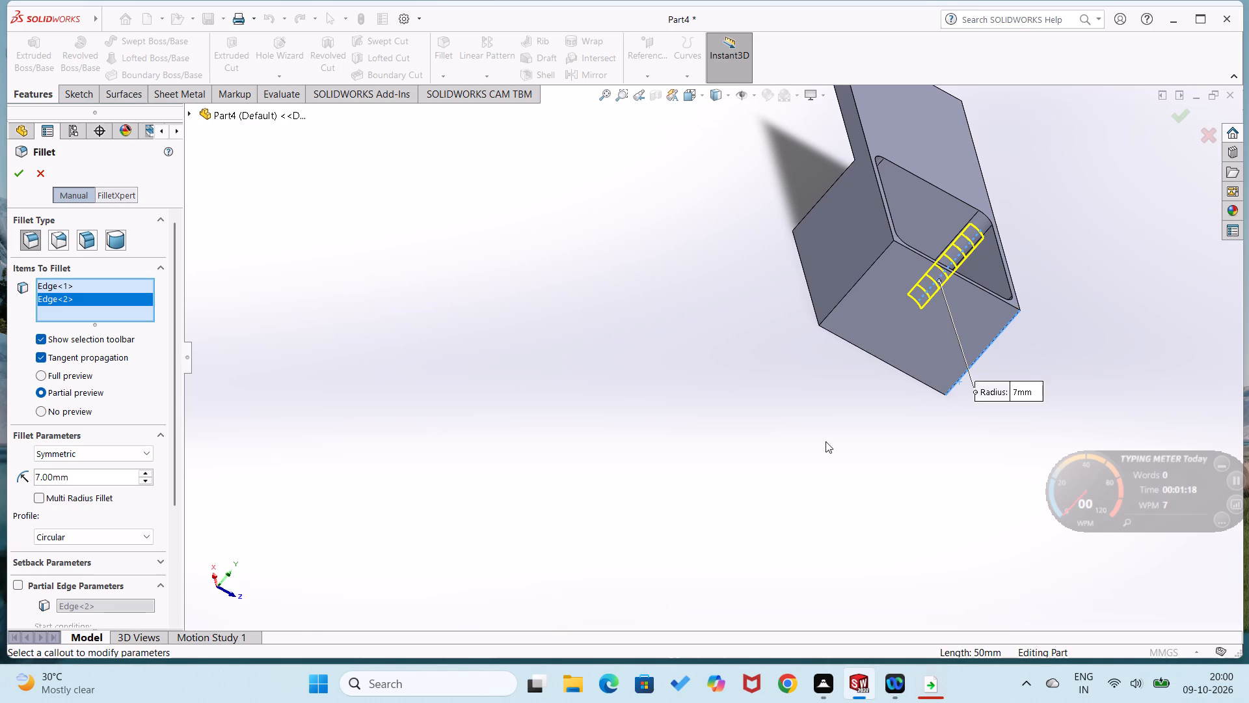
left_click(829, 315)
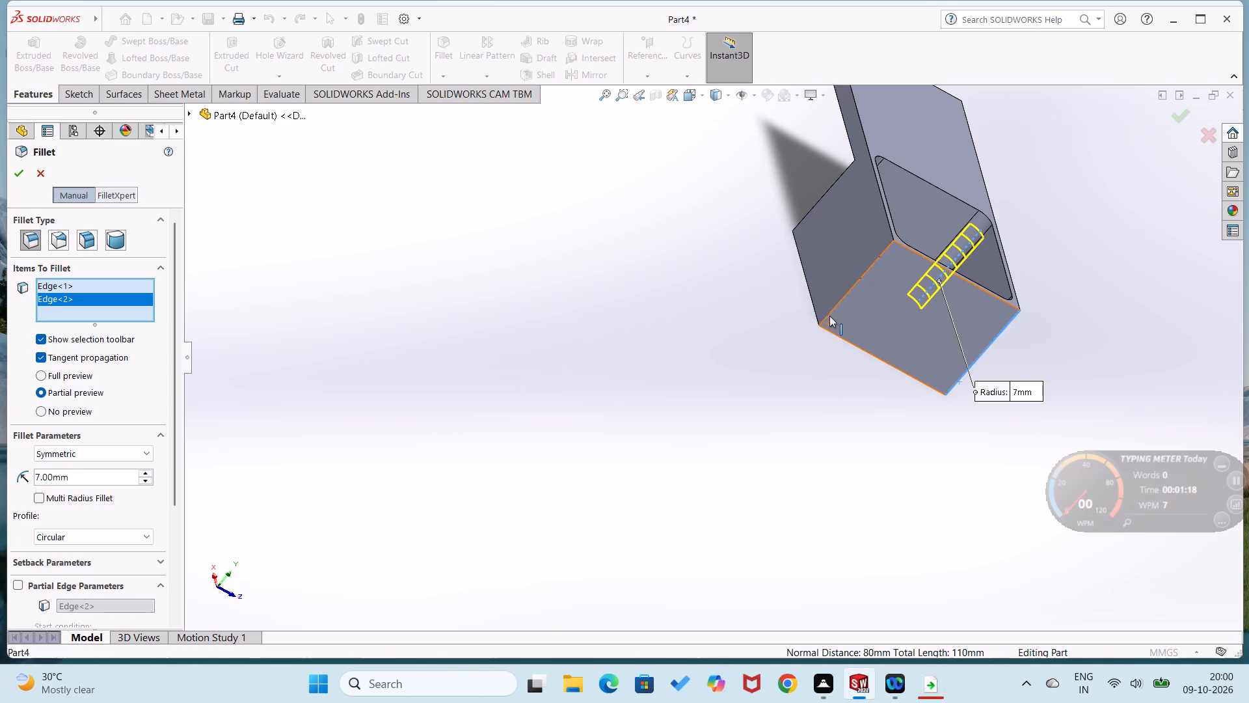
middle_click_drag(770, 373, 821, 475)
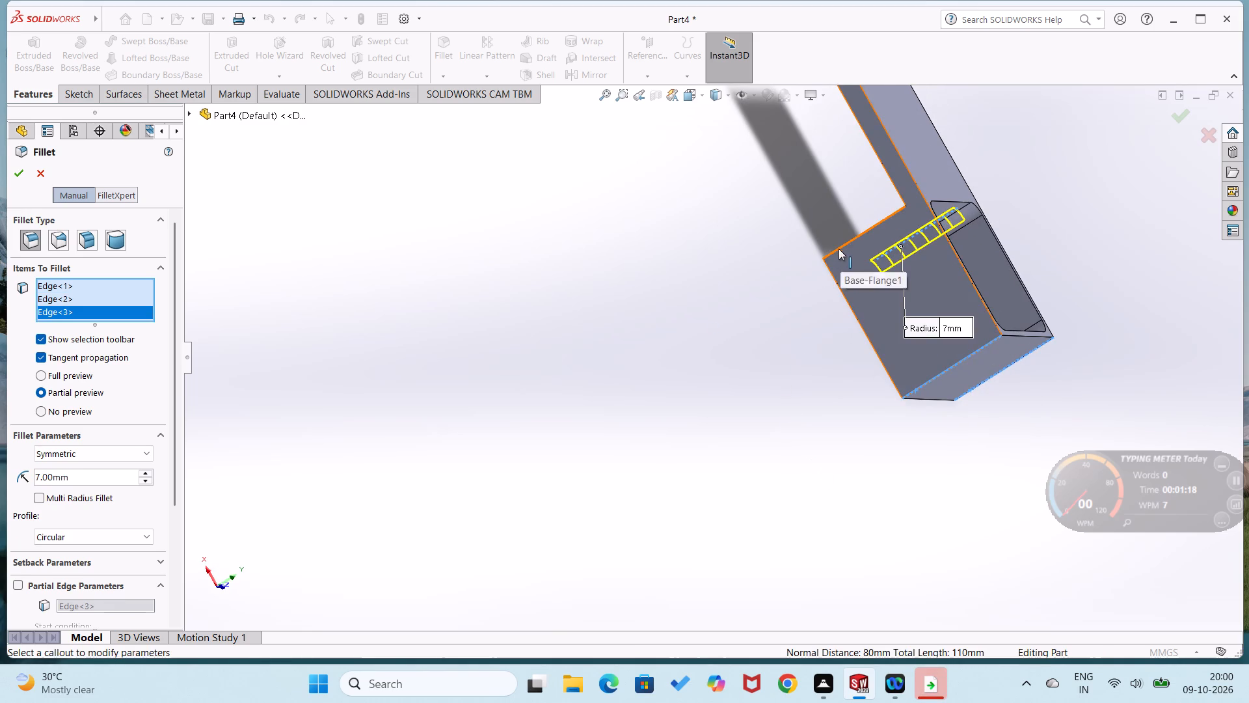
left_click(839, 249)
left_click(16, 166)
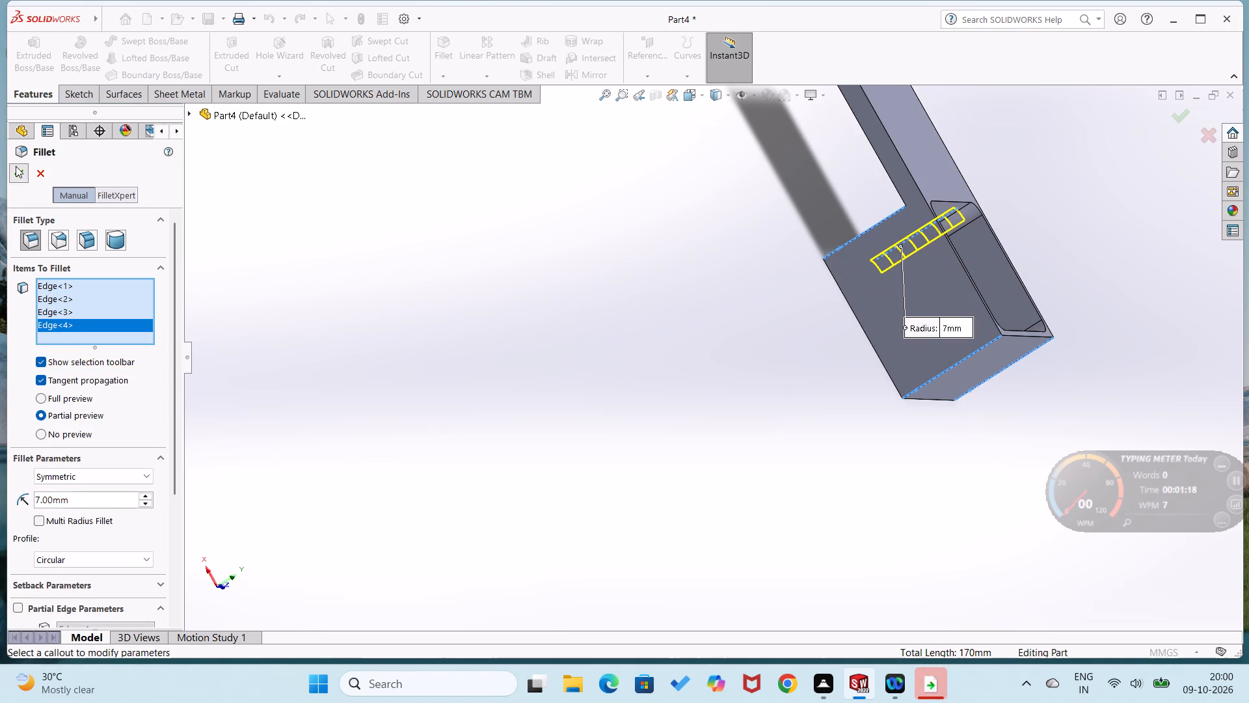
Open a sketch on the box's open rim face on the side away from the extension plate.
middle_click_drag(461, 378, 421, 397)
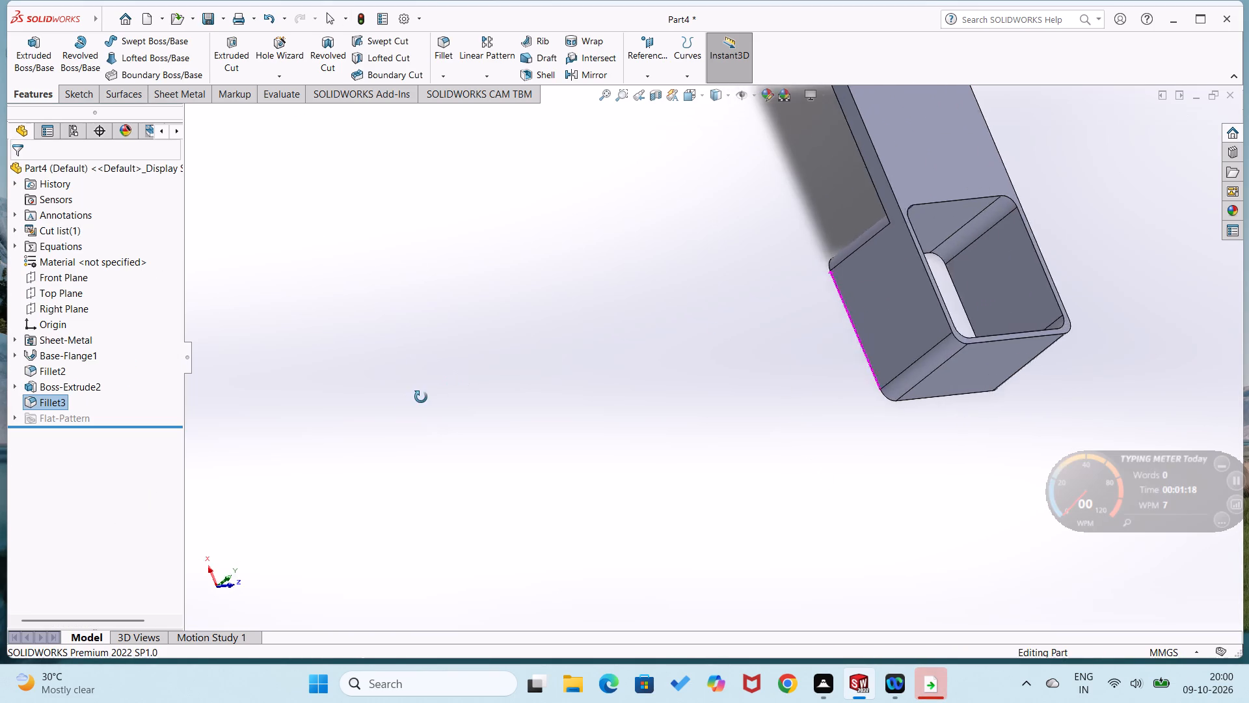
middle_click_drag(421, 397, 479, 112)
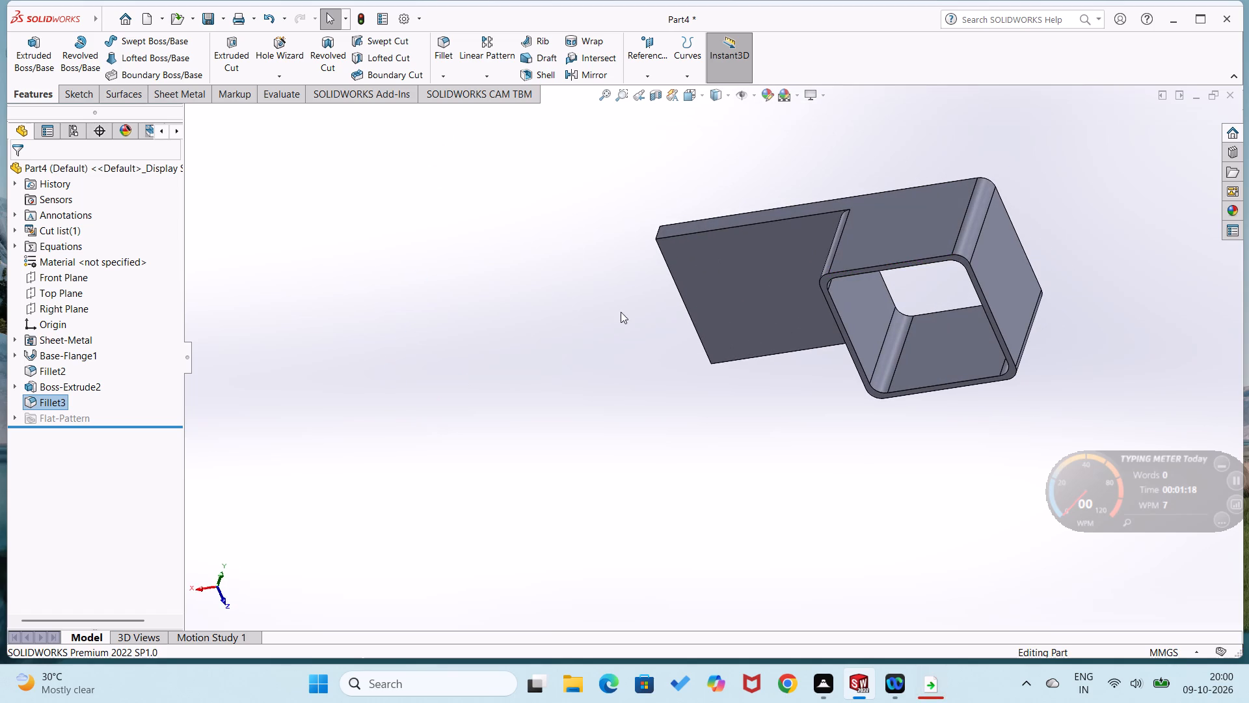
right_click(825, 279)
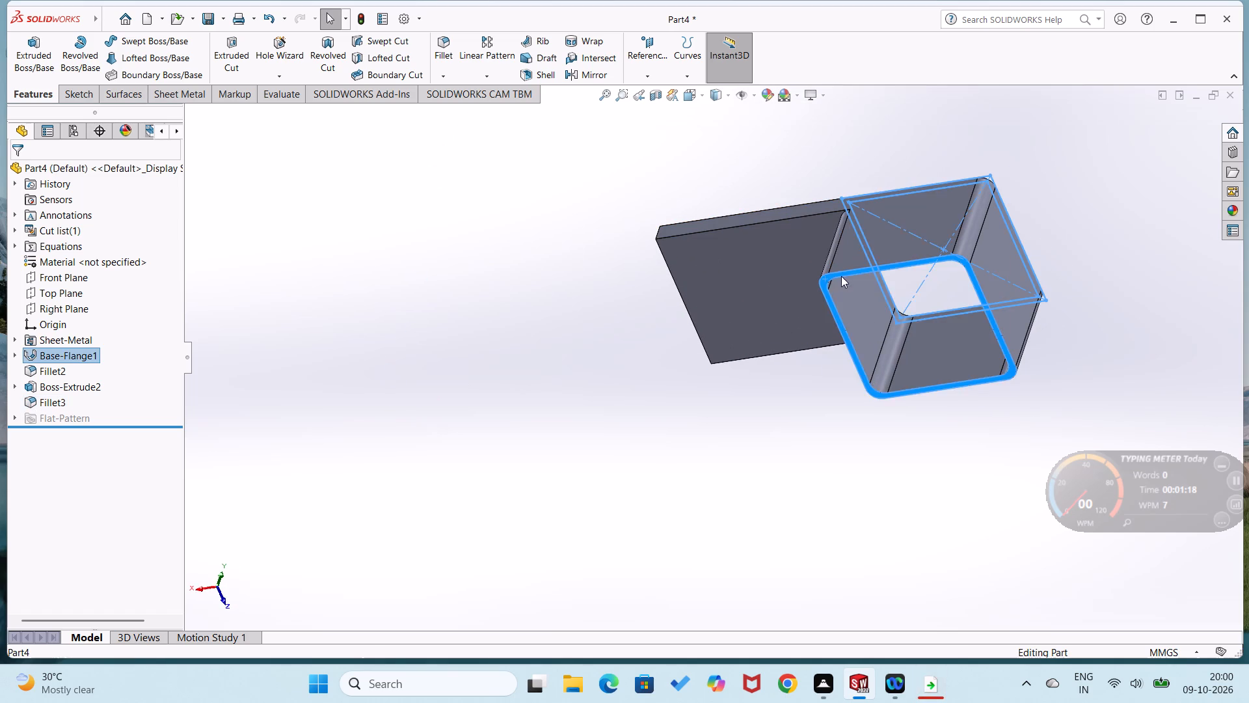
left_click(855, 255)
left_click(389, 413)
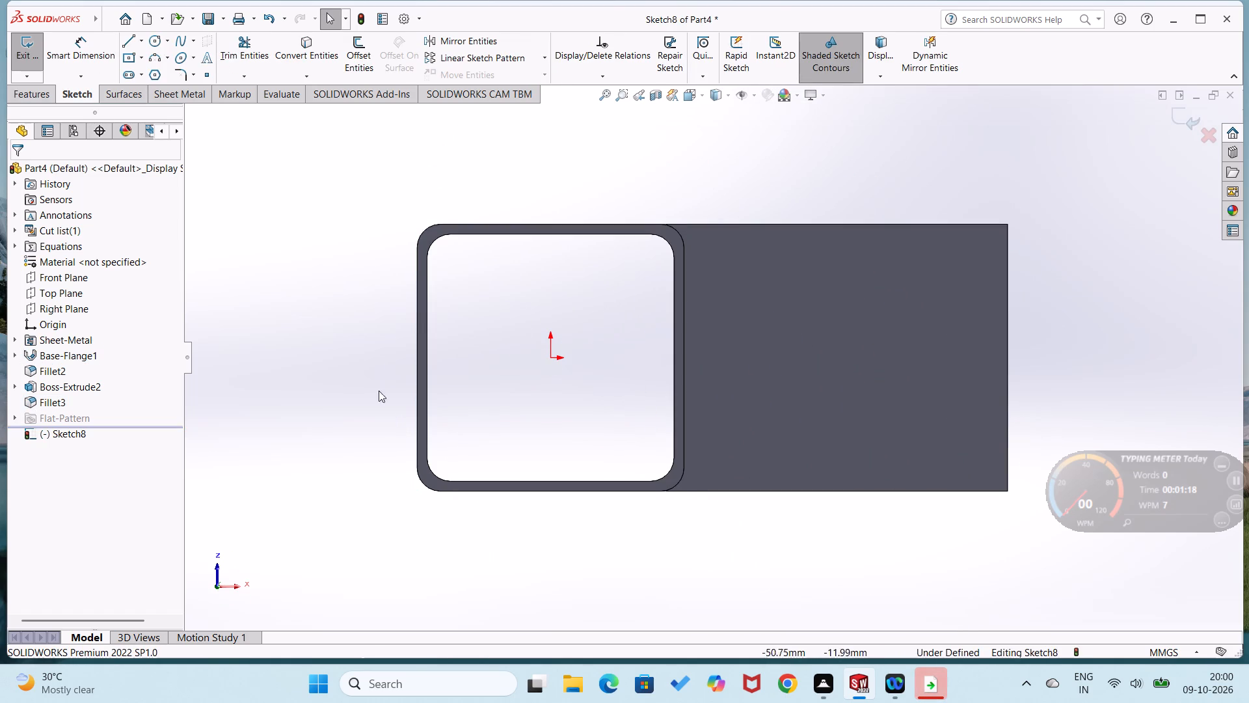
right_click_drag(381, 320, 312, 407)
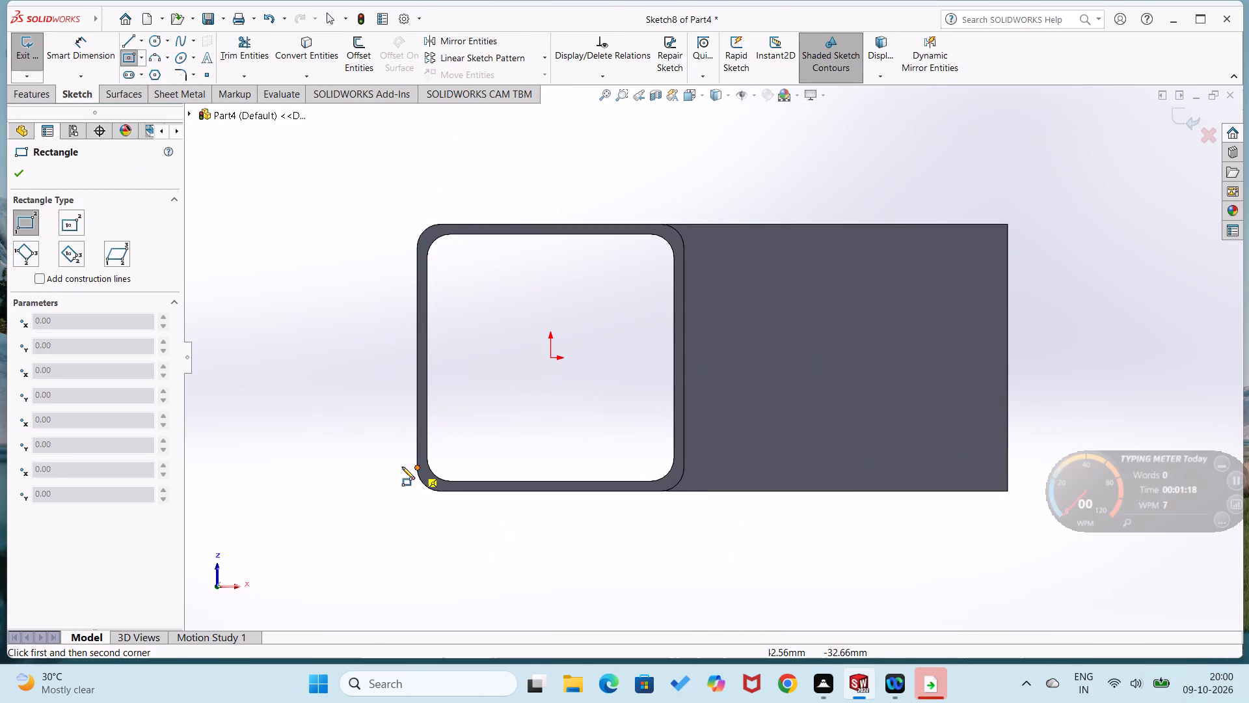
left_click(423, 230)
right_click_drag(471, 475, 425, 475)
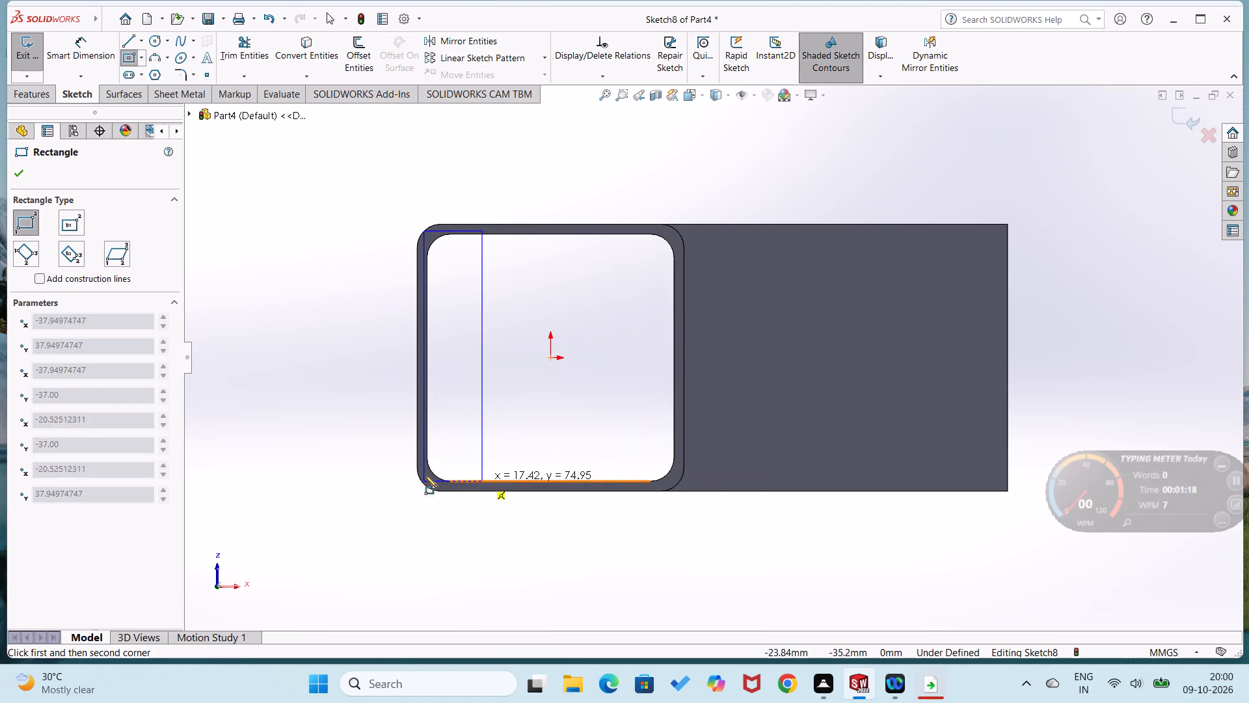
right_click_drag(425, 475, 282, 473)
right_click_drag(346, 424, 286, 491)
Trace the first half of the rim's outer edge with two 66 mm lines and two tangent 7 mm corner arcs.
right_click_drag(366, 472, 289, 480)
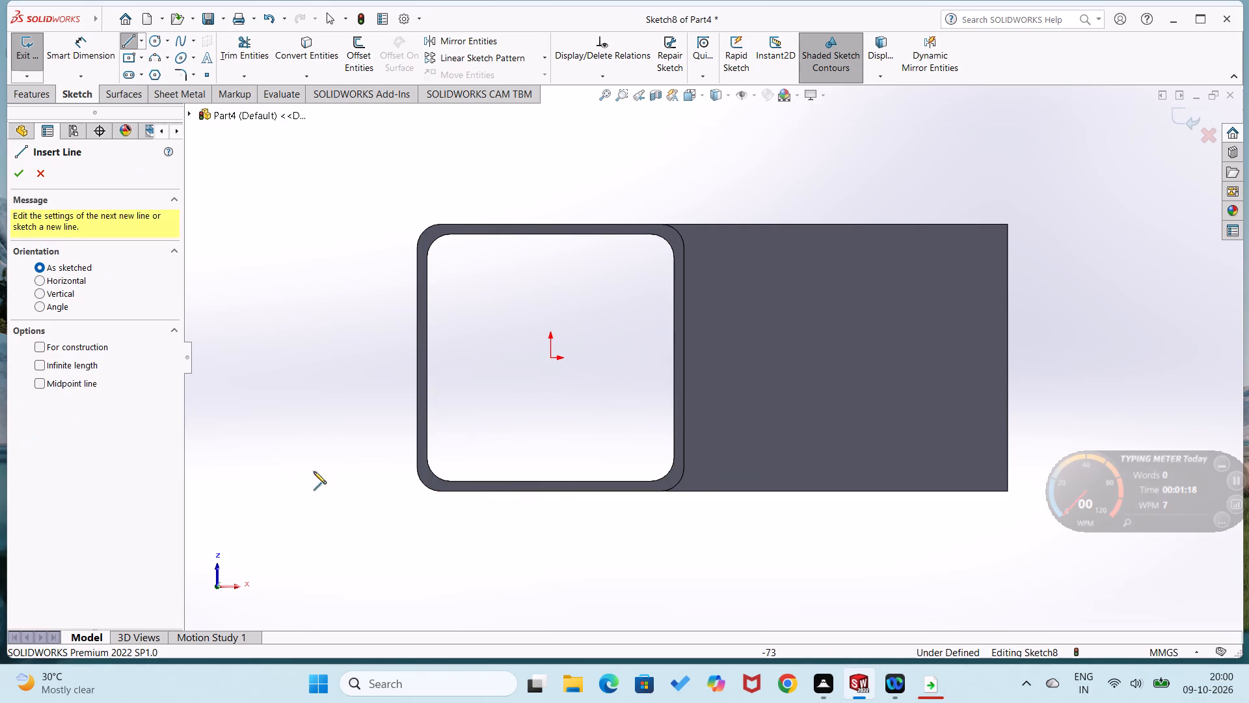
left_click_drag(417, 465, 418, 457)
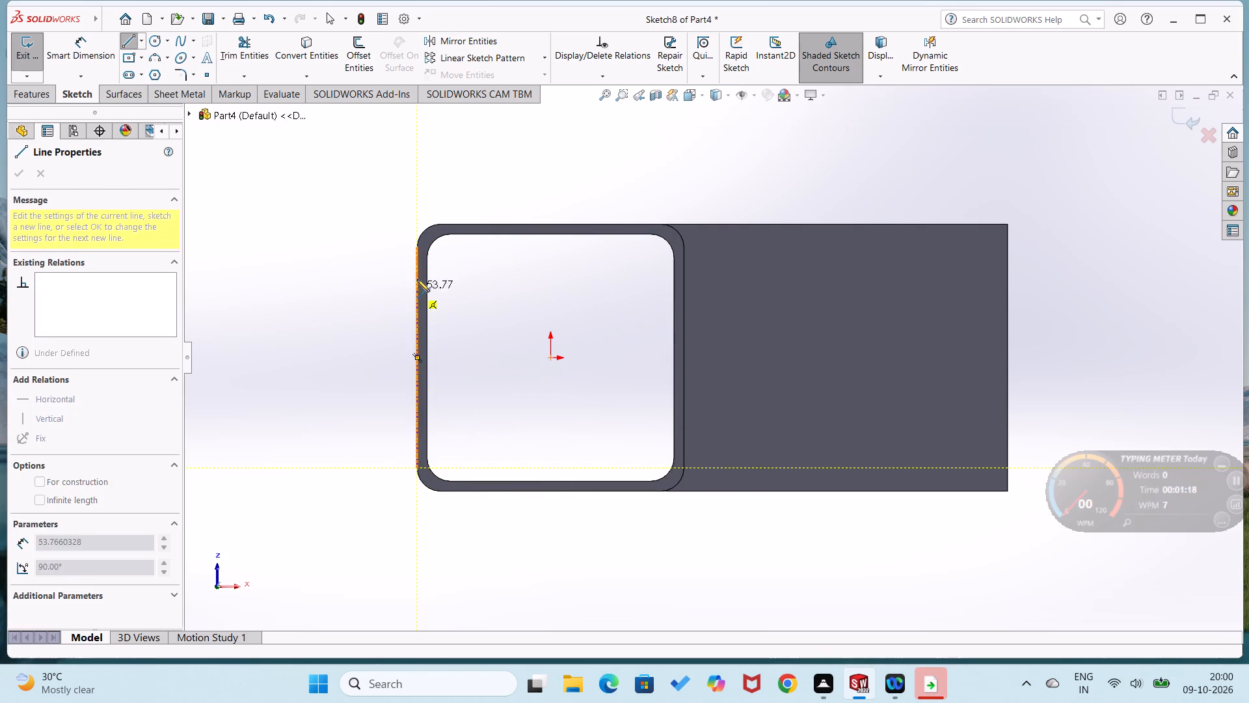
left_click(417, 248)
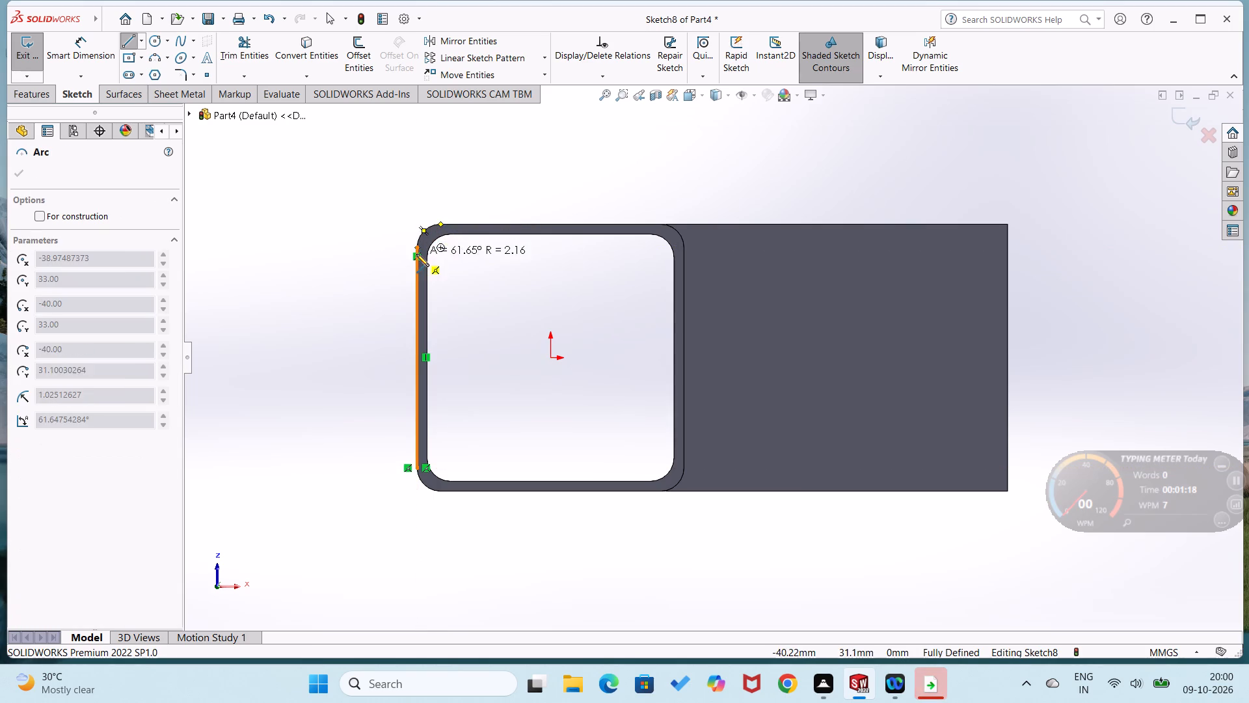
scroll(414, 255, "down", 4)
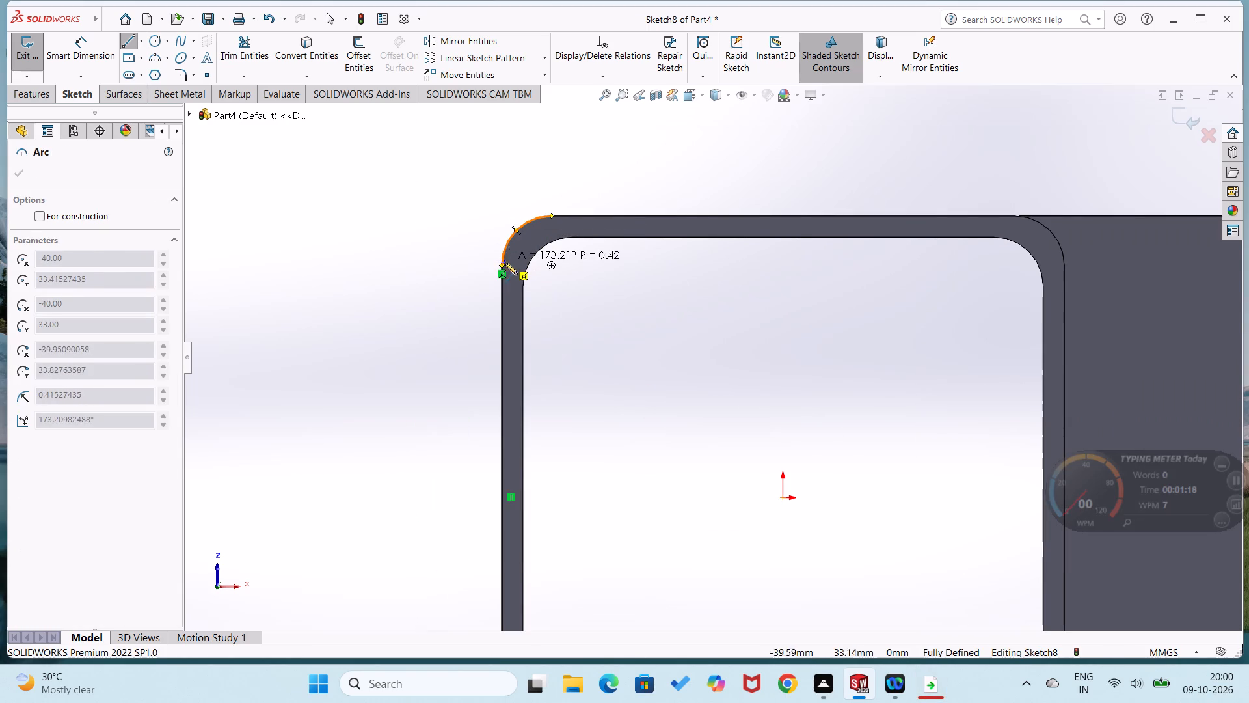
left_click(554, 216)
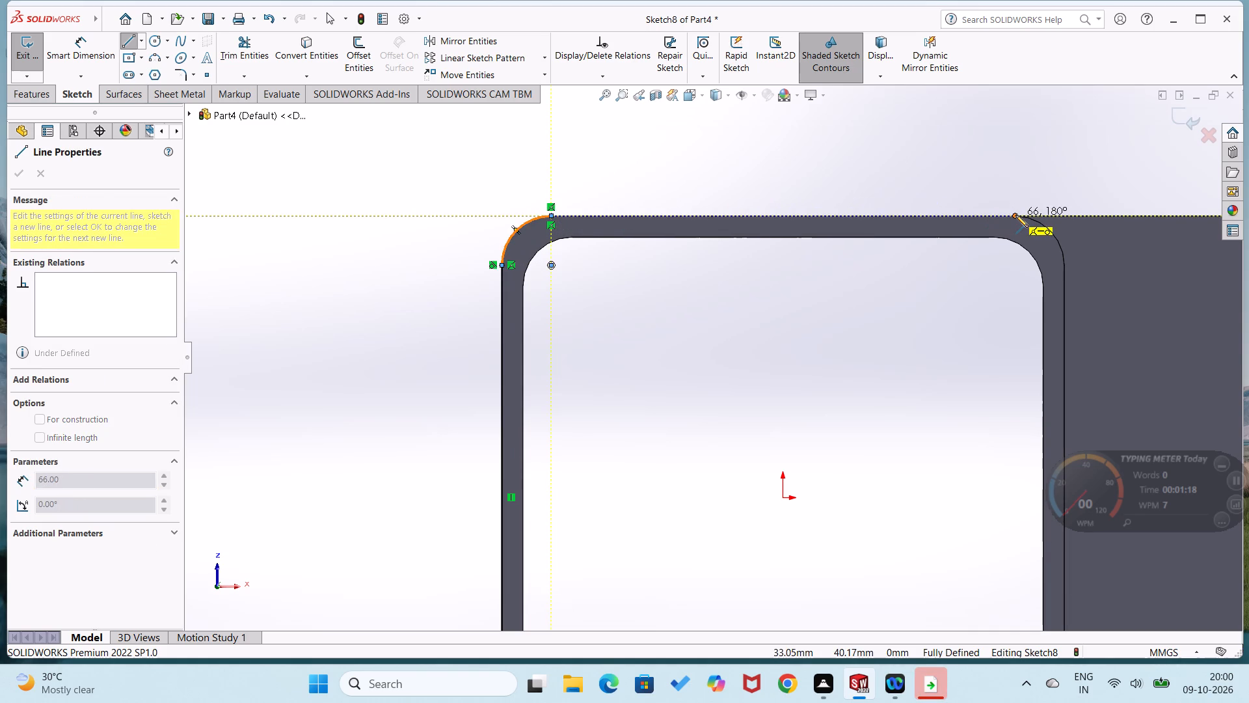
left_click(1015, 215)
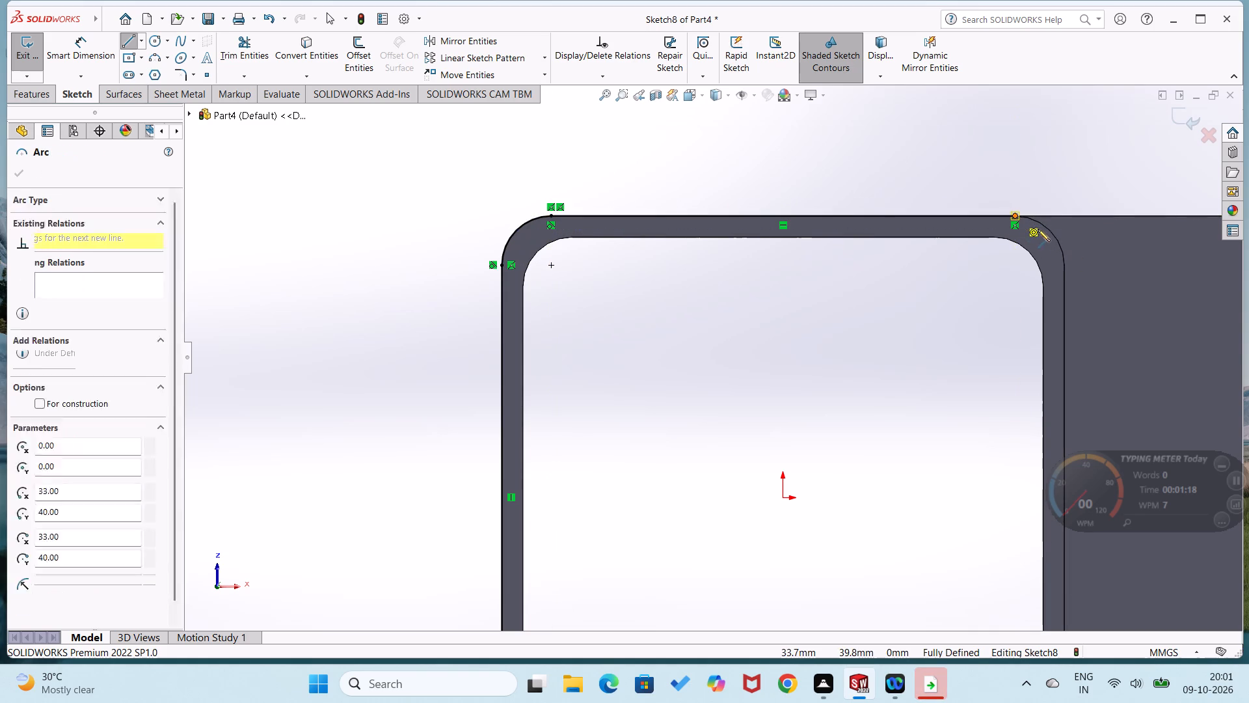
left_click(1066, 266)
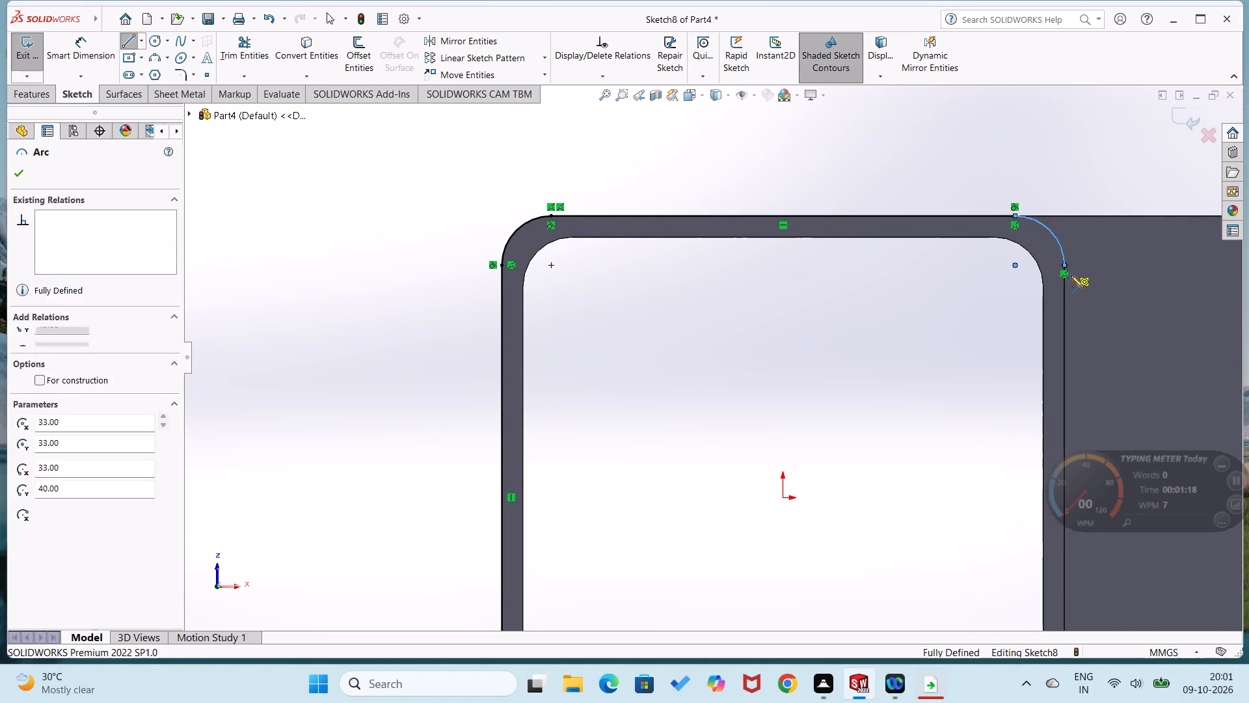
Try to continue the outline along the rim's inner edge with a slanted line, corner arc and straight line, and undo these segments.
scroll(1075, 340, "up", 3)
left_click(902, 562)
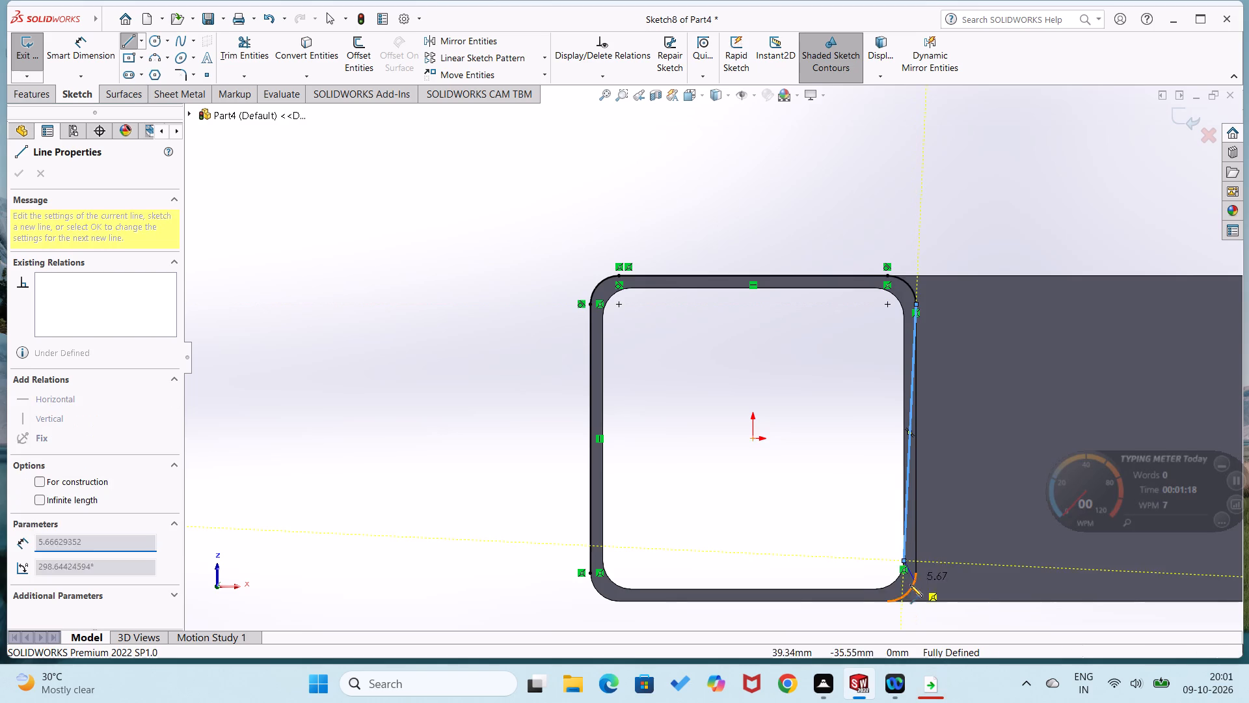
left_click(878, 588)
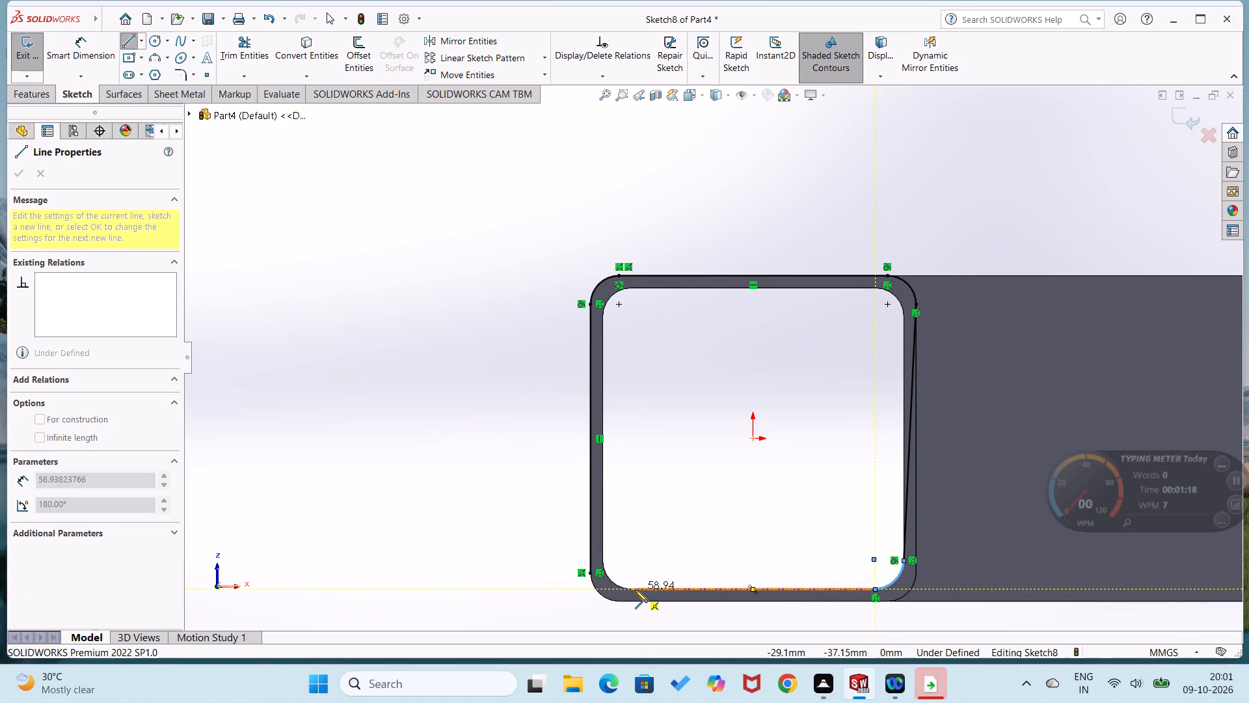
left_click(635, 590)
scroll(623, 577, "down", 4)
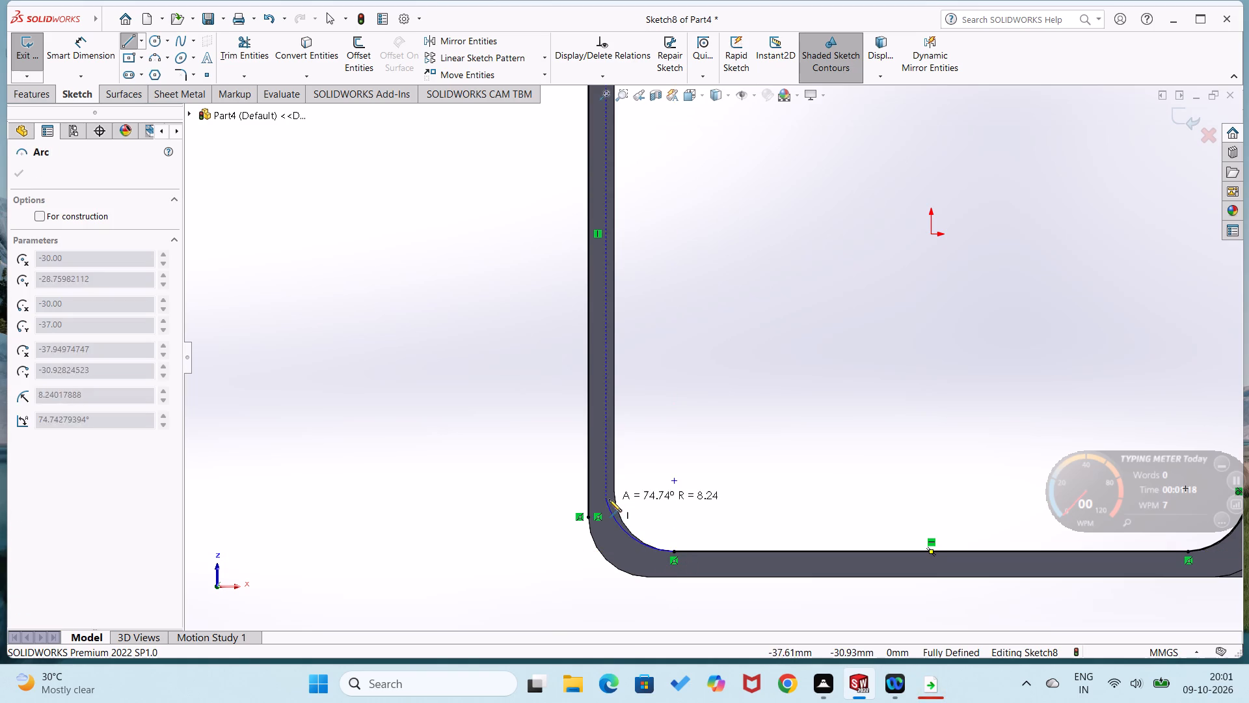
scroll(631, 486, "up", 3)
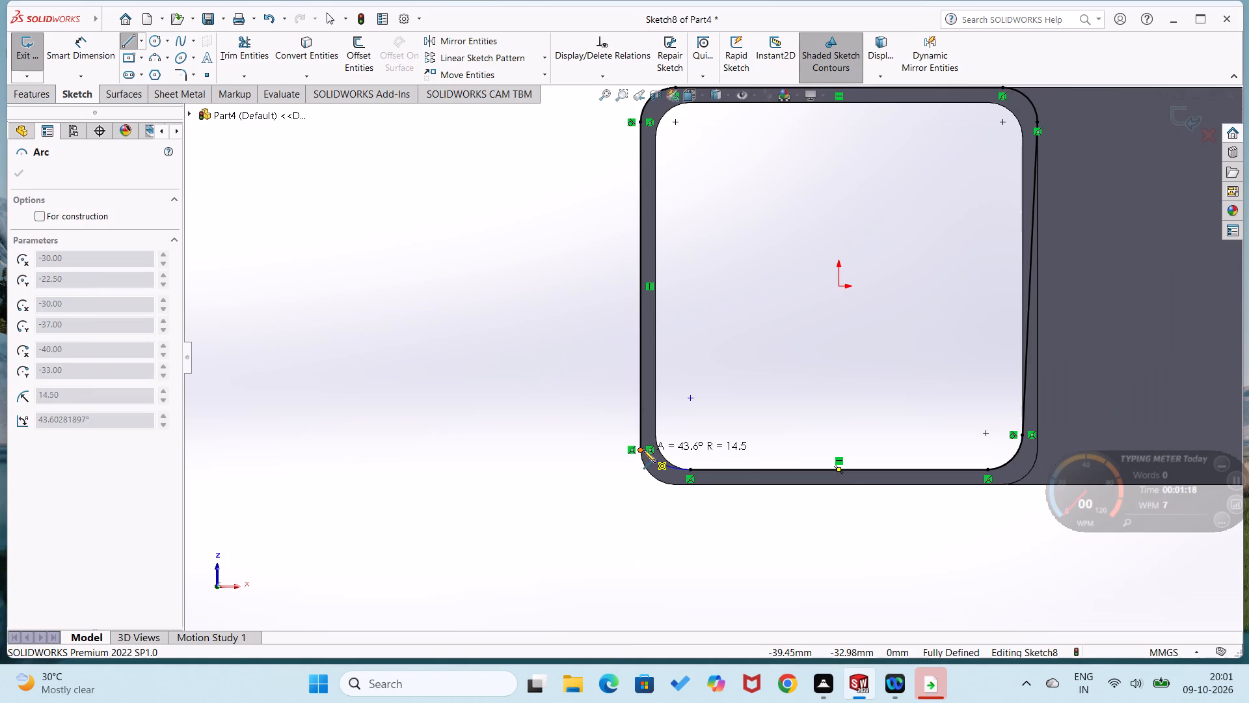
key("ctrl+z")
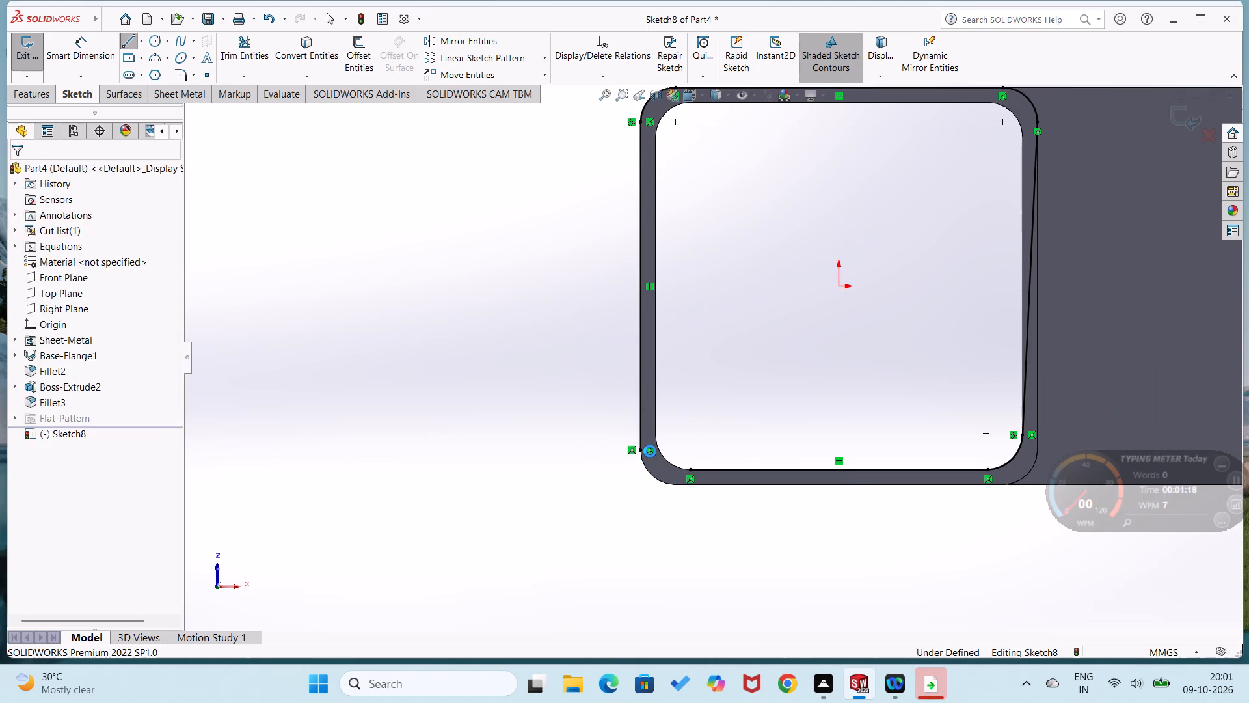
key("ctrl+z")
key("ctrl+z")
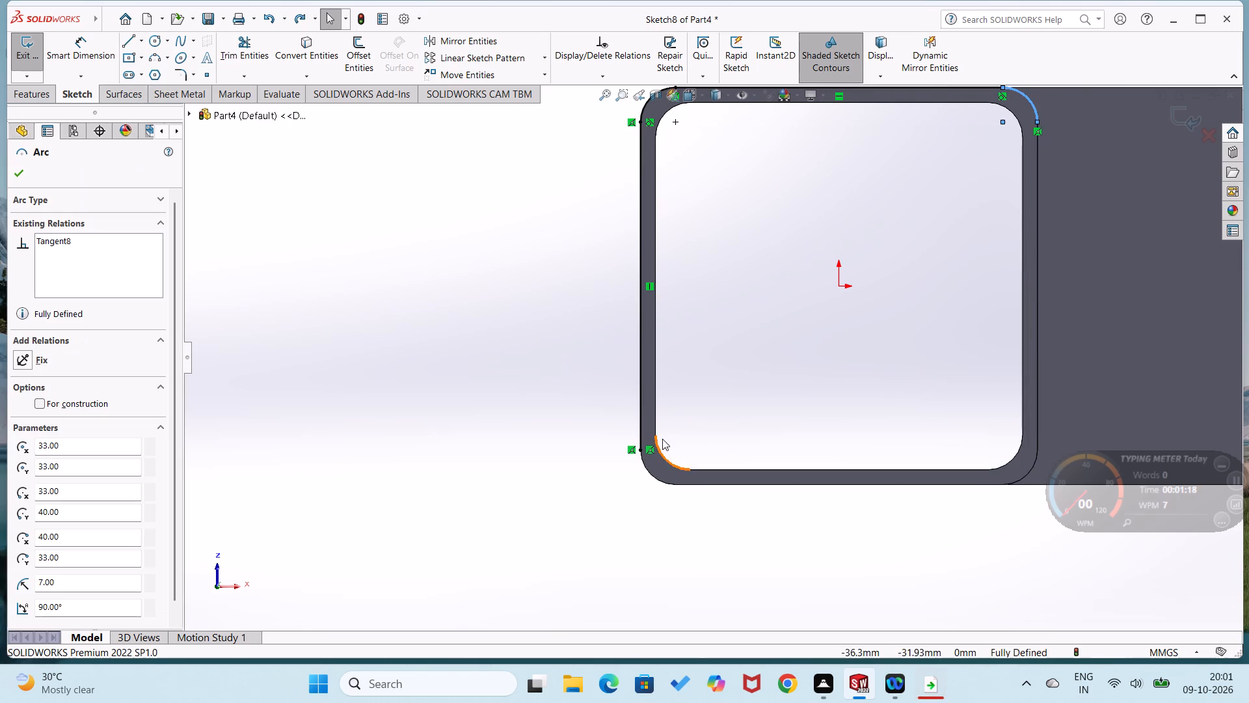
Close the outline along the rim's remaining outer edges with two 66 mm lines and two tangent 7 mm corner arcs.
right_click_drag(613, 414, 455, 444)
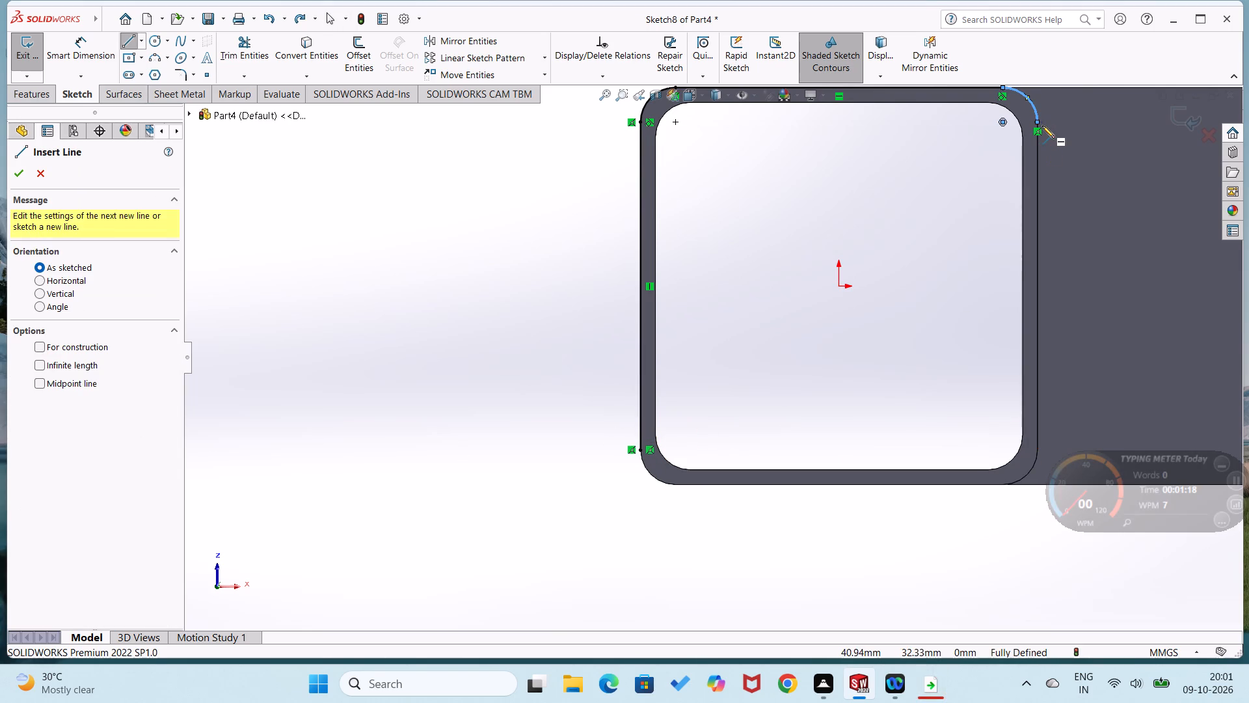
left_click(1038, 122)
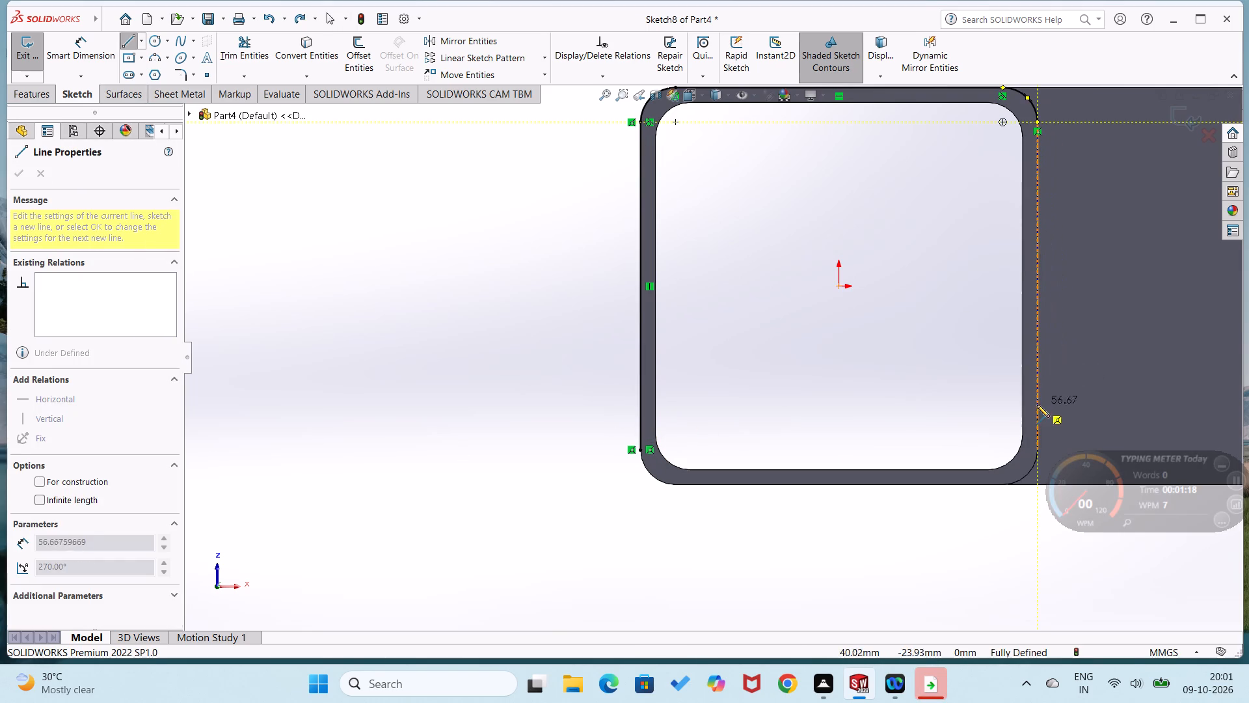
left_click(1036, 451)
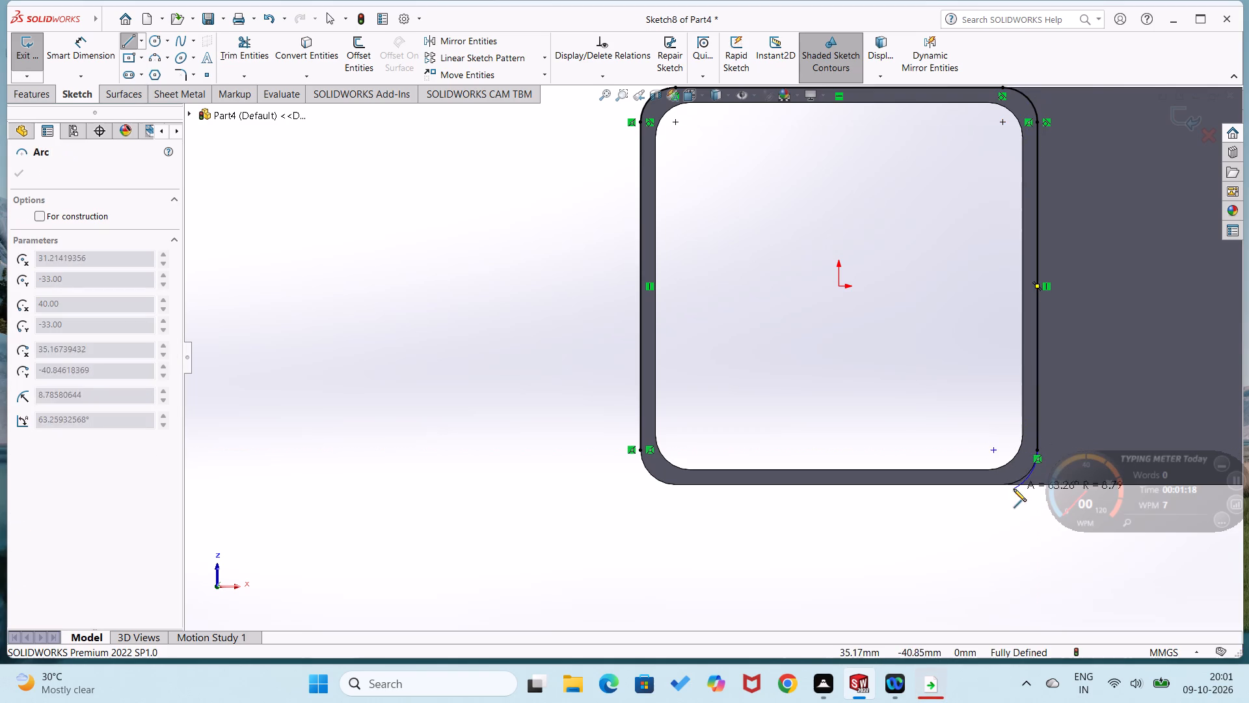
left_click(1002, 484)
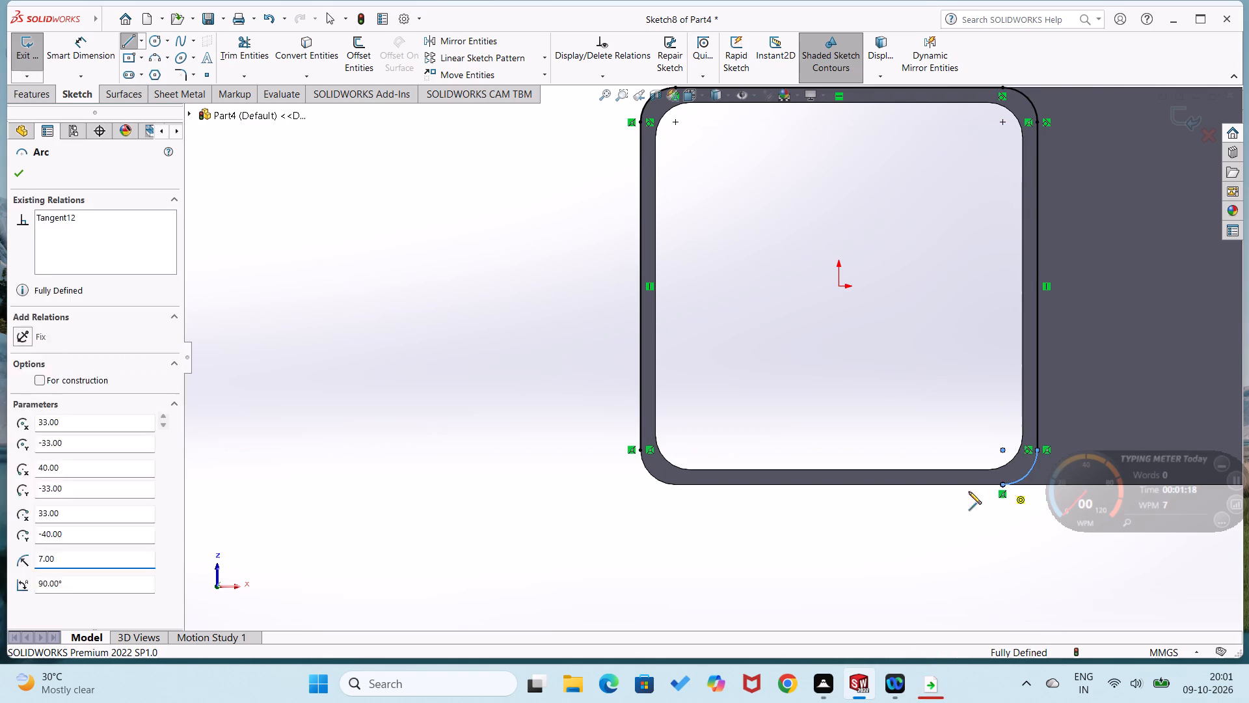
left_click(677, 484)
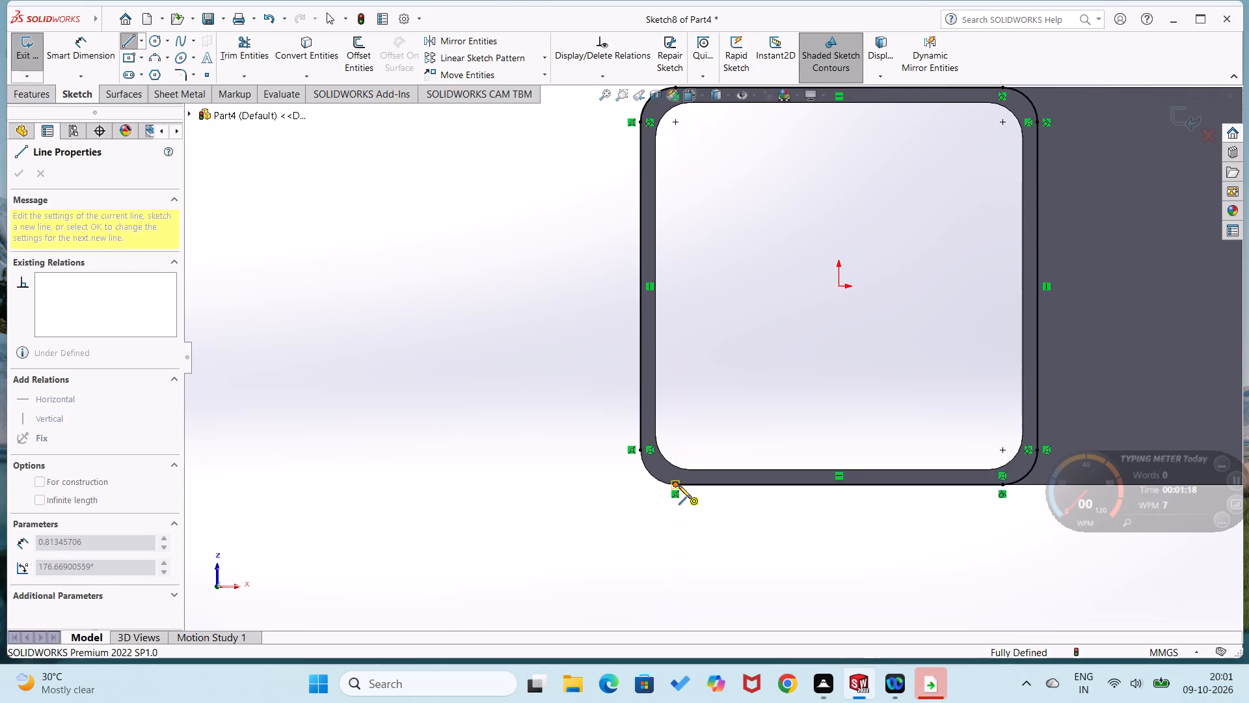
left_click(638, 448)
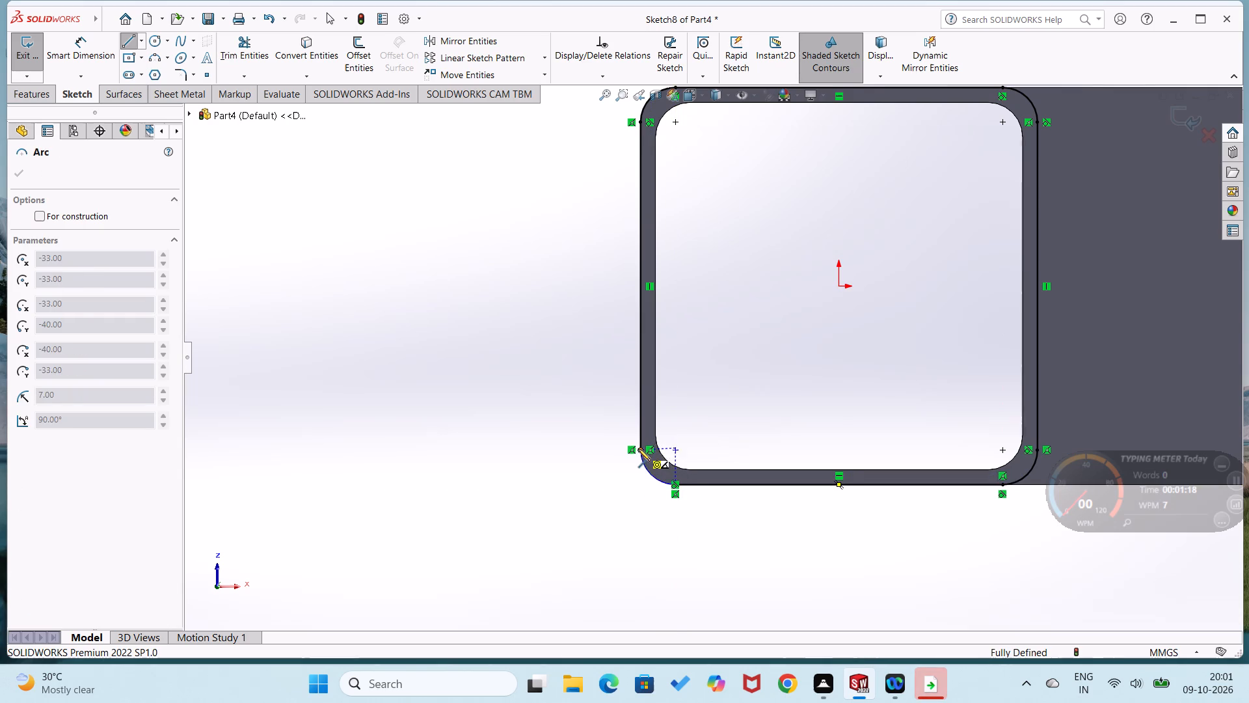
right_click_drag(578, 498, 561, 352)
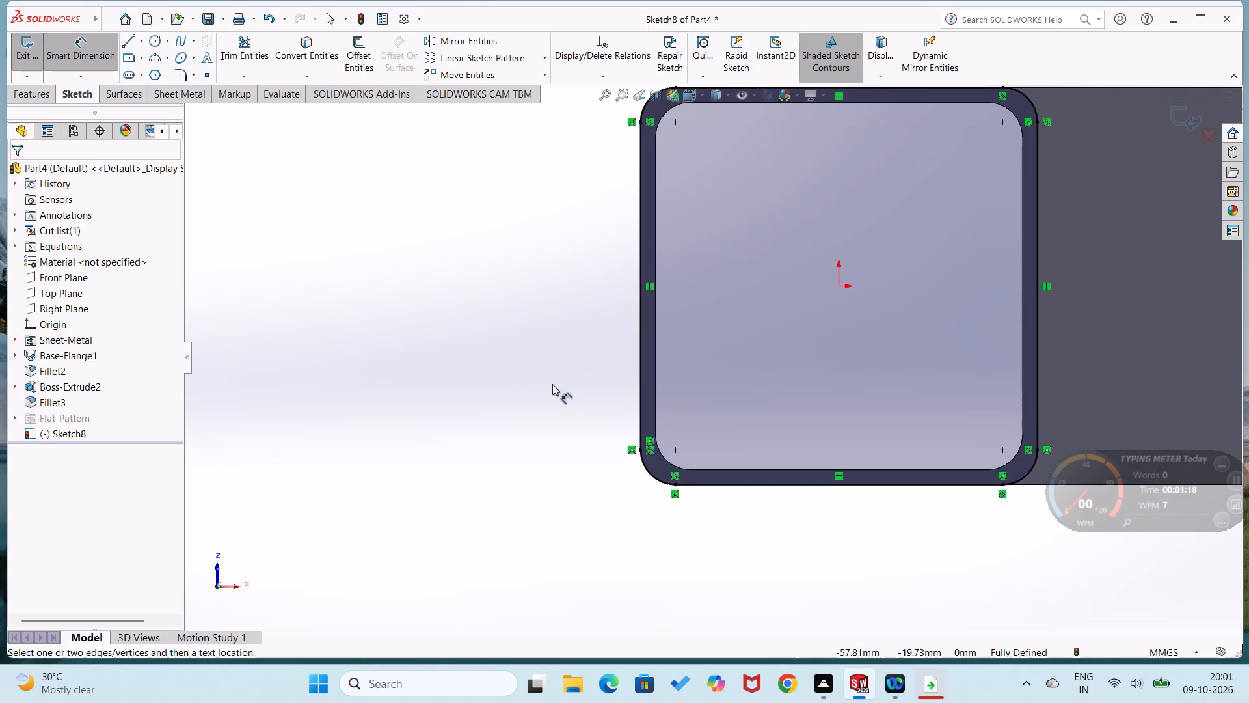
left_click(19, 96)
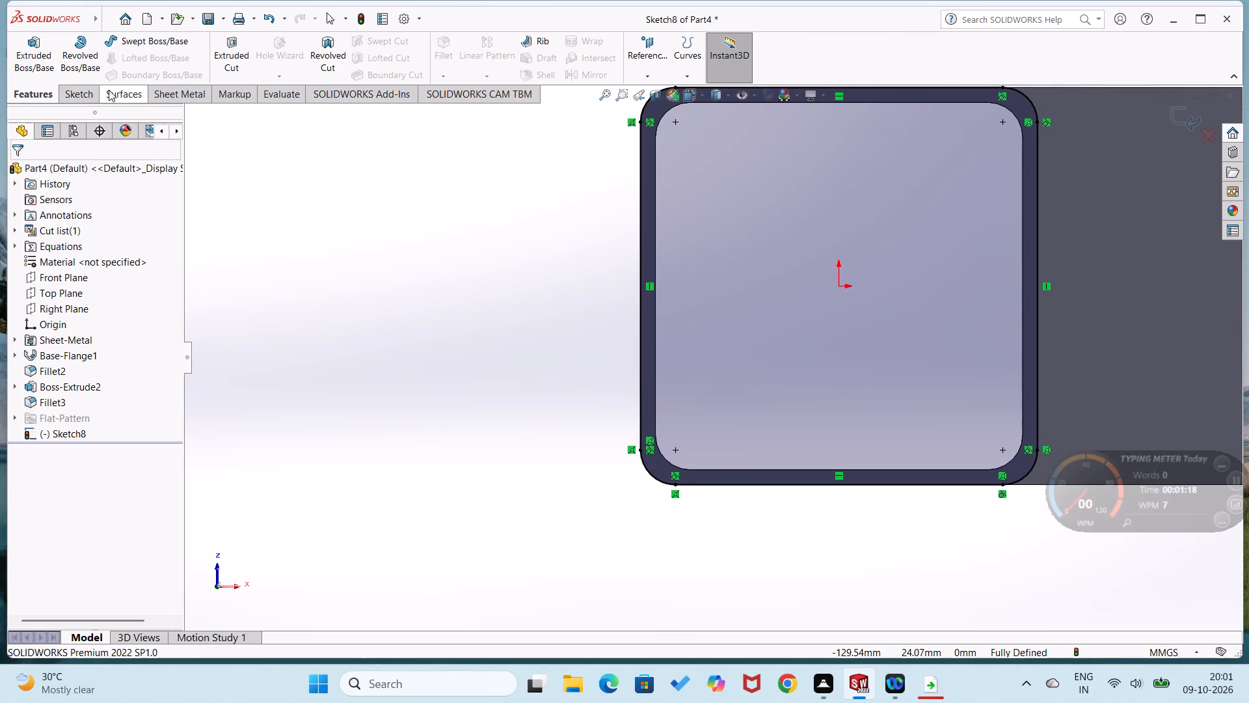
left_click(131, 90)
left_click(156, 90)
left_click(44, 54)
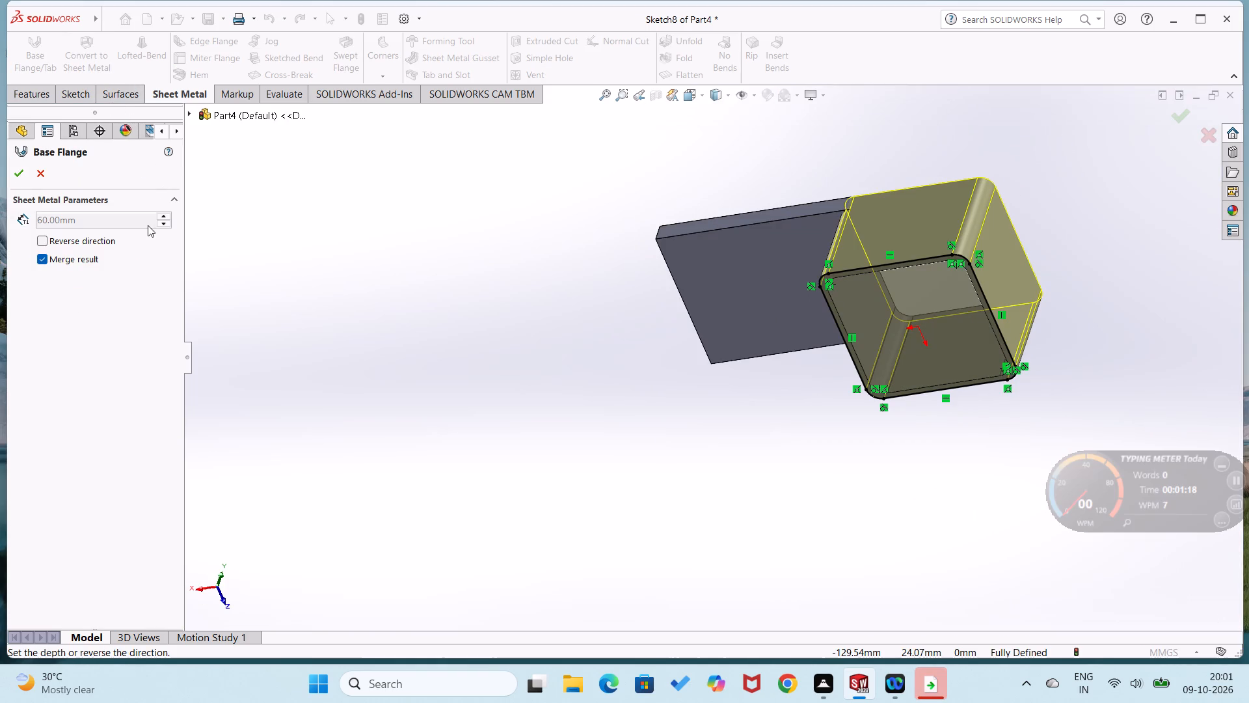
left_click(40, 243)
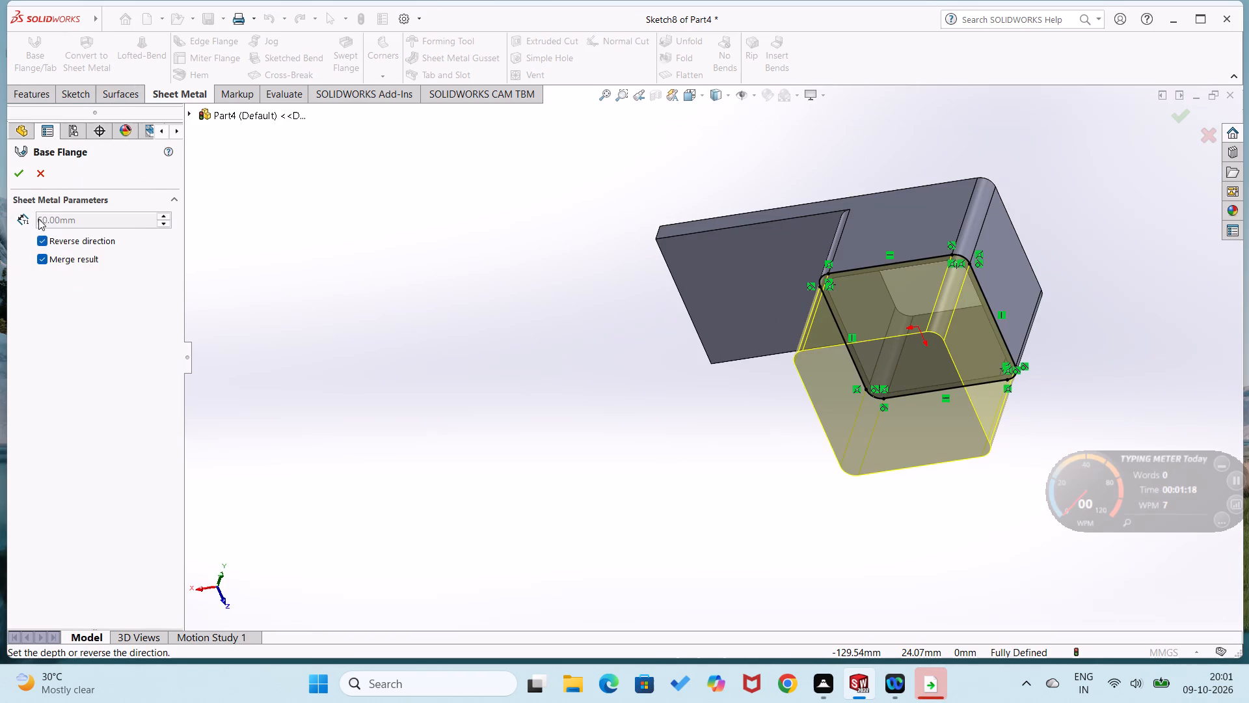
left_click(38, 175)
Extrude the closed rim outline 1 mm as a blind boss, reversed into the box and merged with it.
left_click(28, 98)
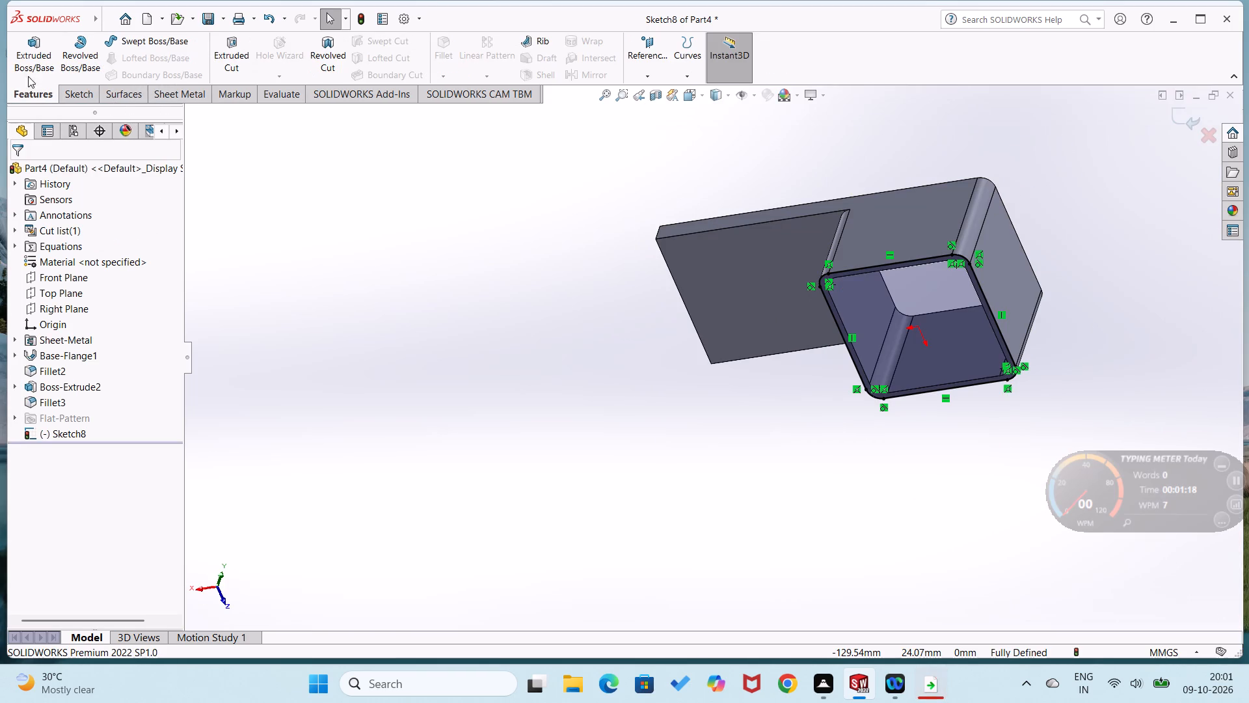
left_click(28, 66)
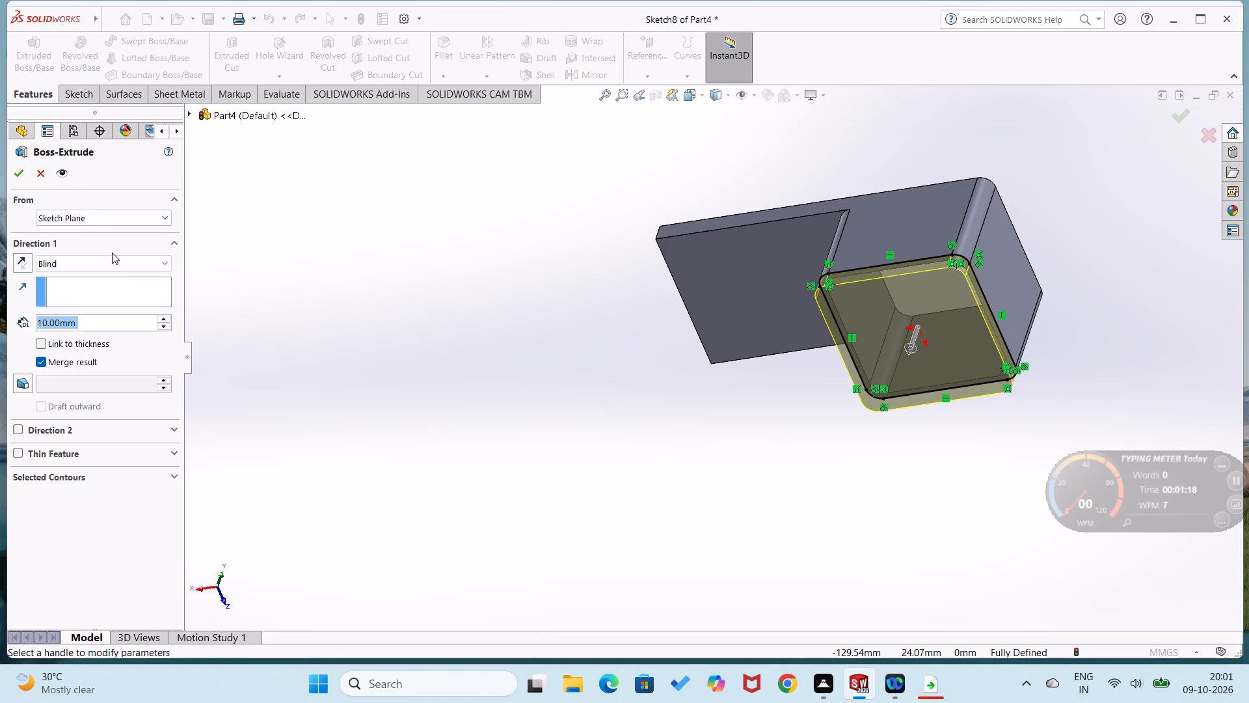
key("1")
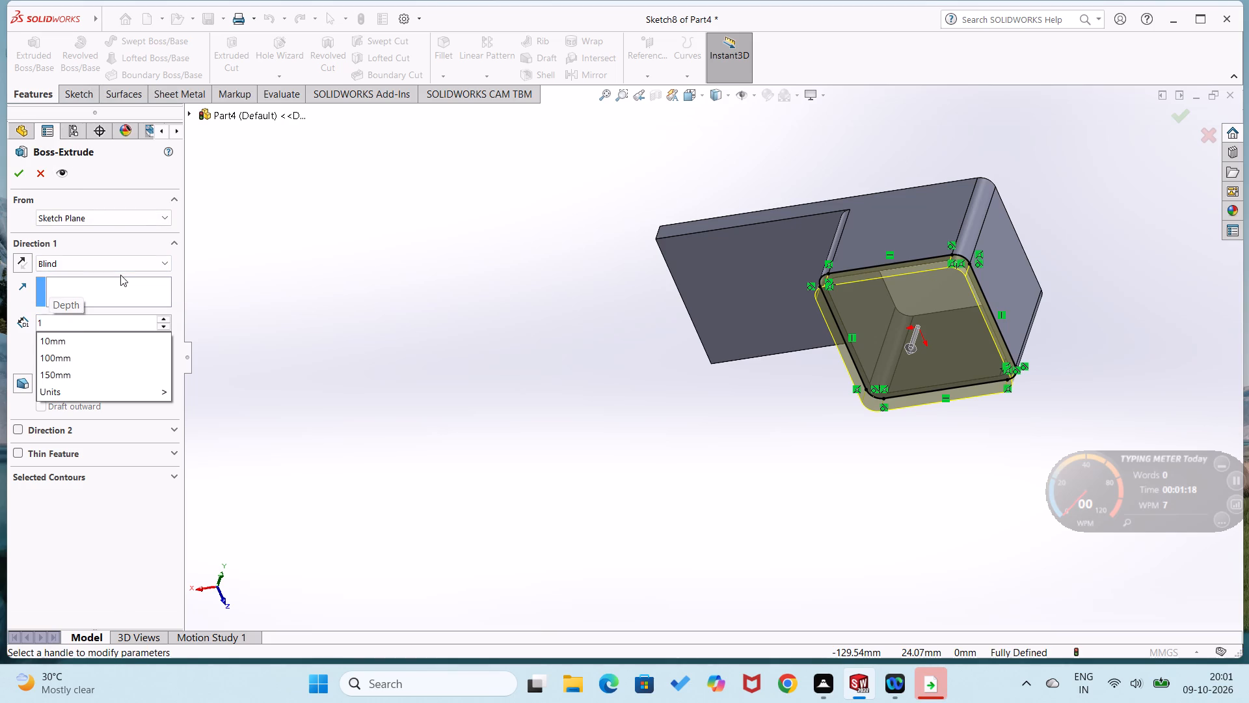
key("Return")
middle_click_drag(450, 434, 469, 508)
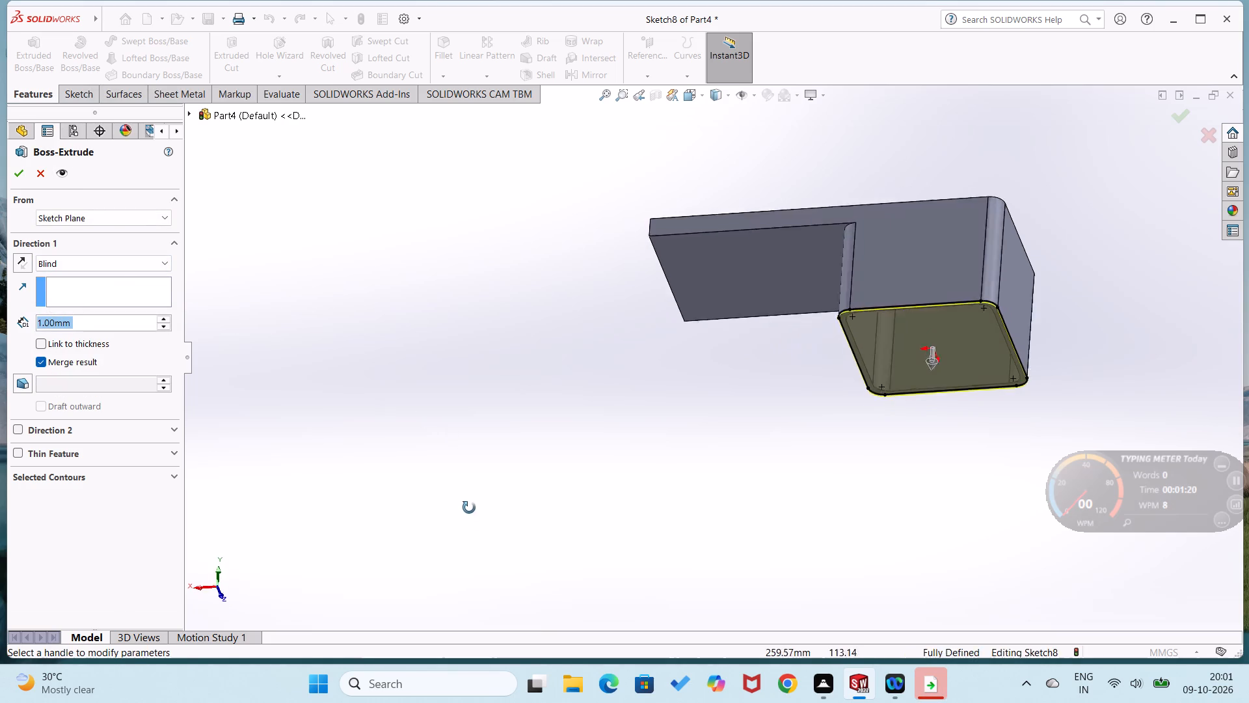
middle_click_drag(469, 508, 477, 541)
left_click(25, 263)
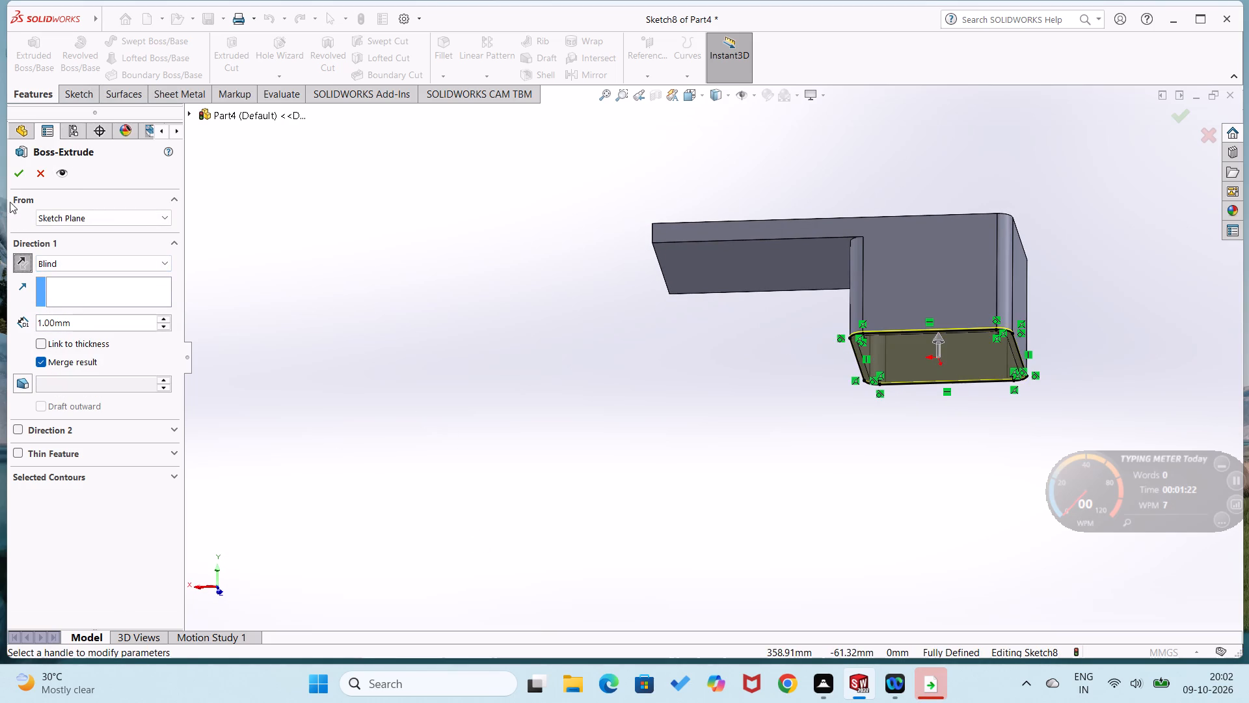
left_click(18, 178)
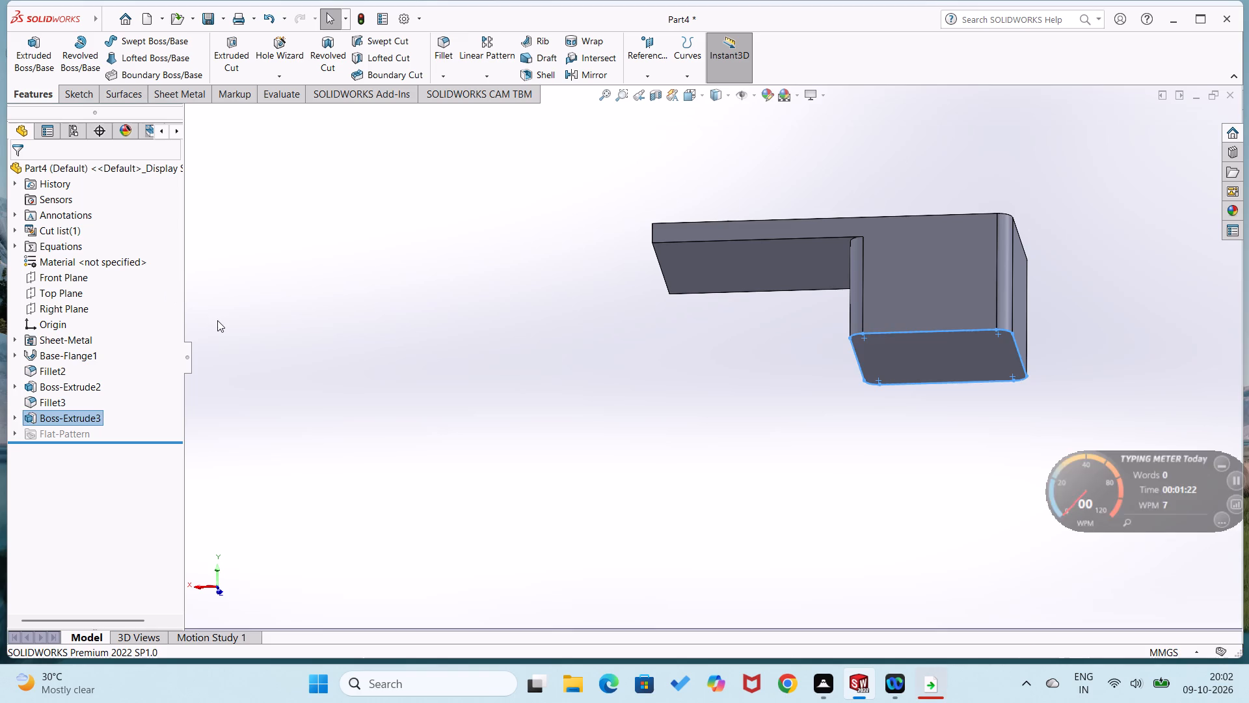
Fillet the outer edge loop around the box's closed bottom face with a symmetric 7 mm radius.
left_click(218, 322)
middle_click_drag(312, 332, 317, 275)
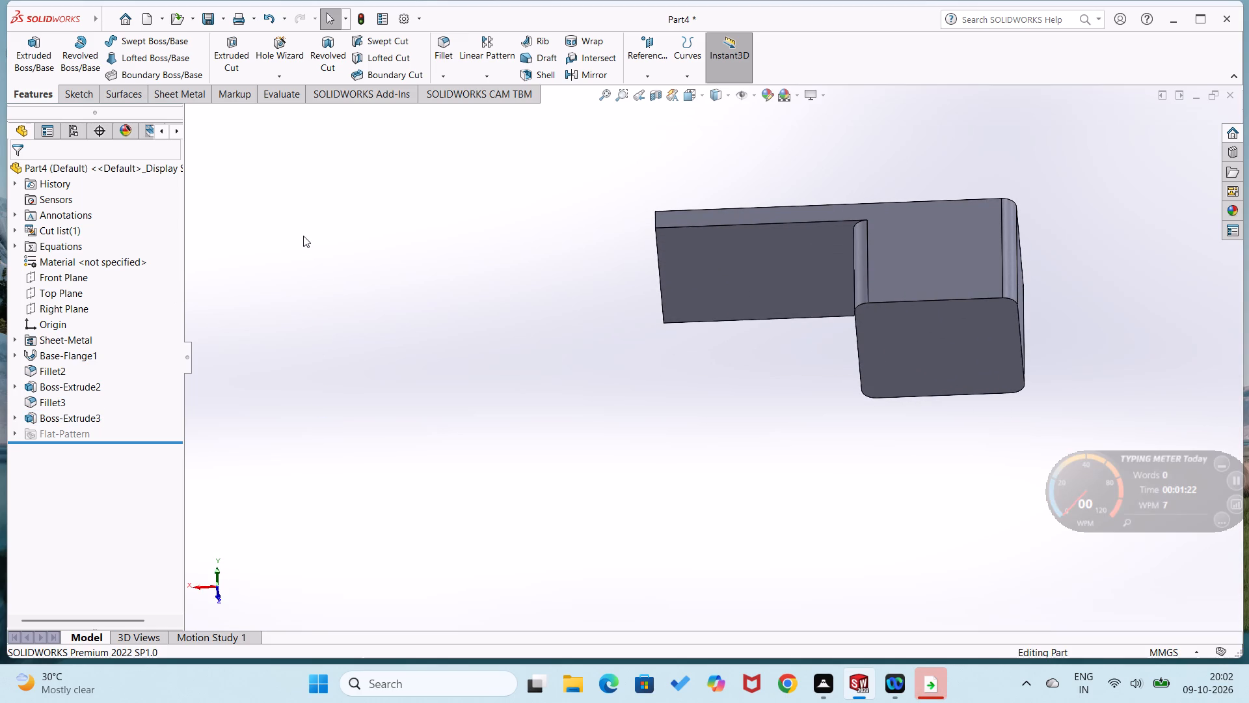
left_click(445, 76)
left_click(453, 91)
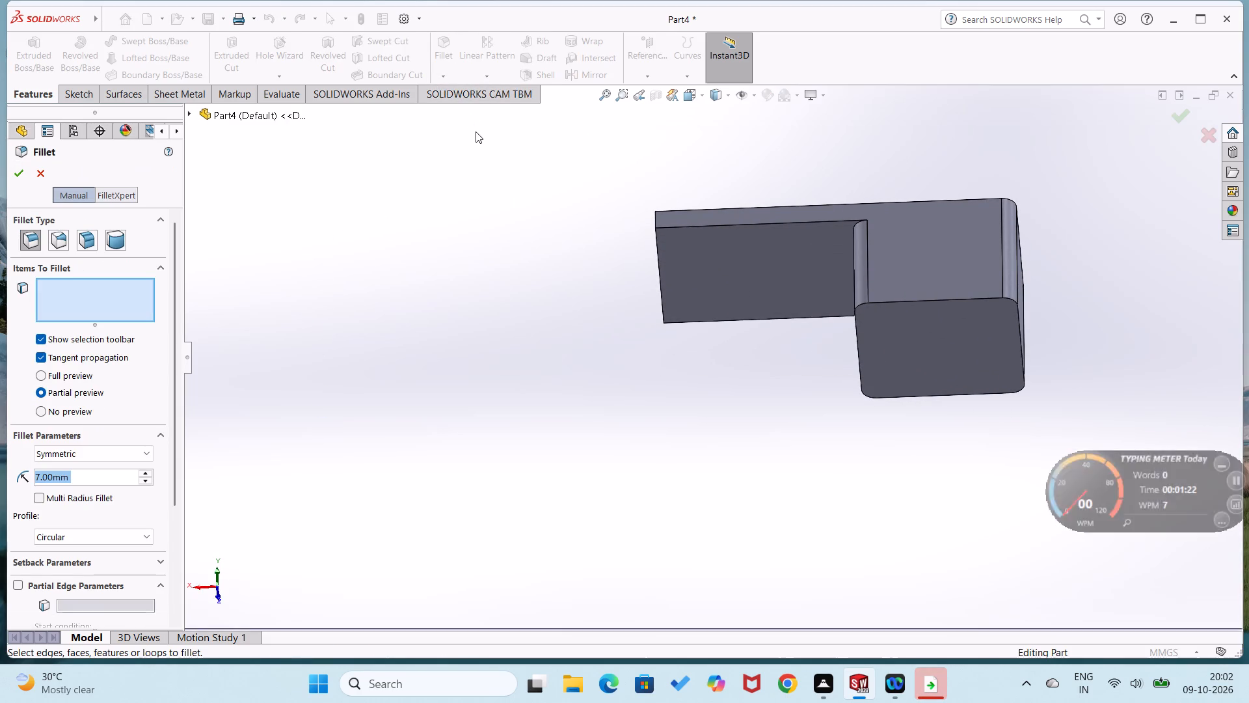
left_click(906, 302)
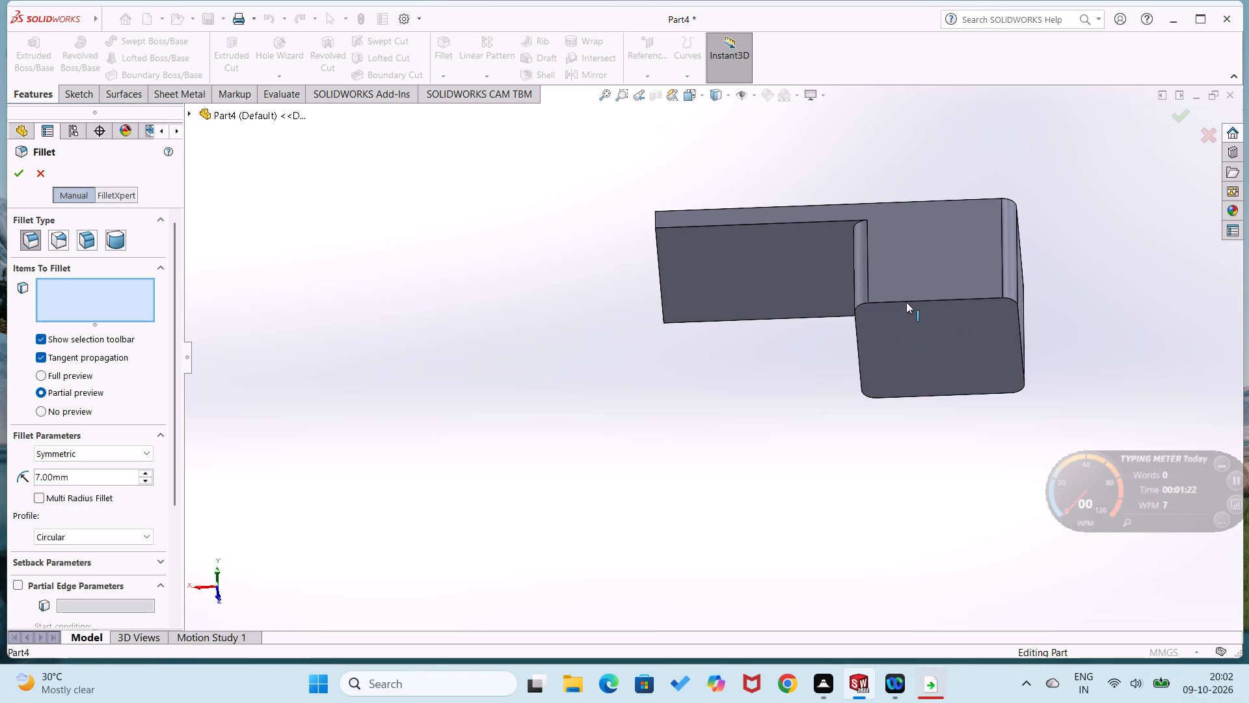
middle_click_drag(830, 419, 850, 359)
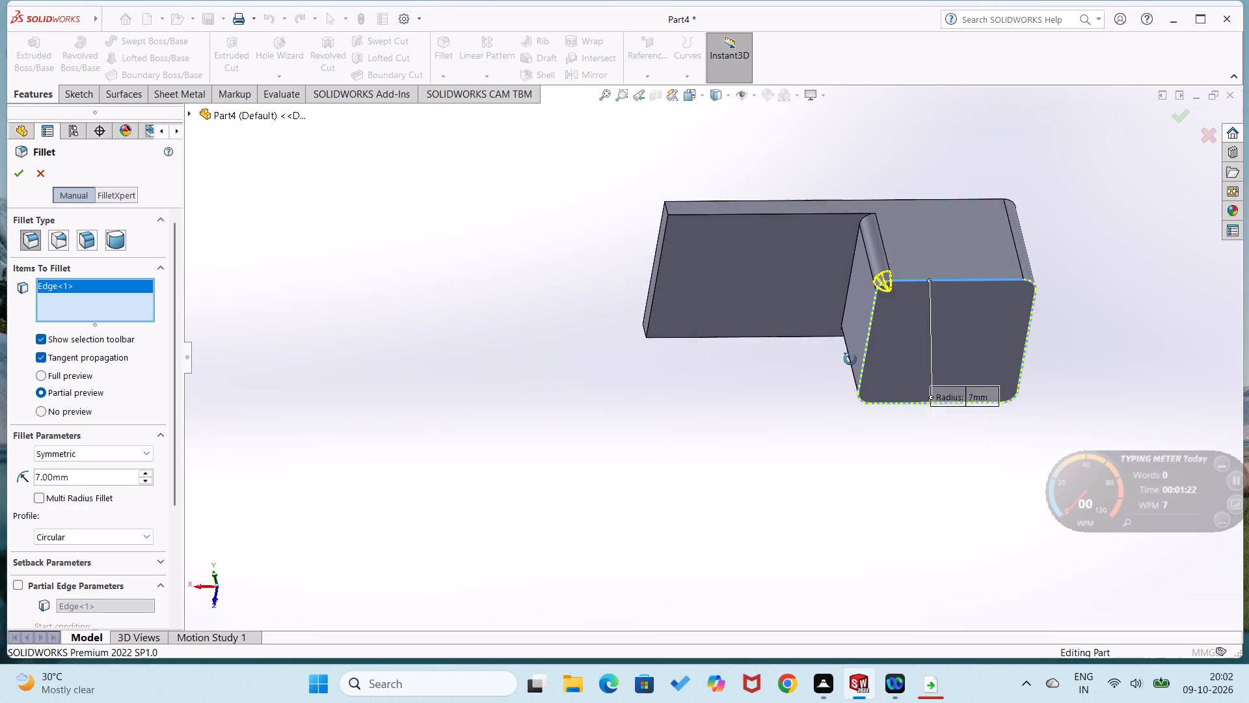
middle_click_drag(850, 359, 850, 325)
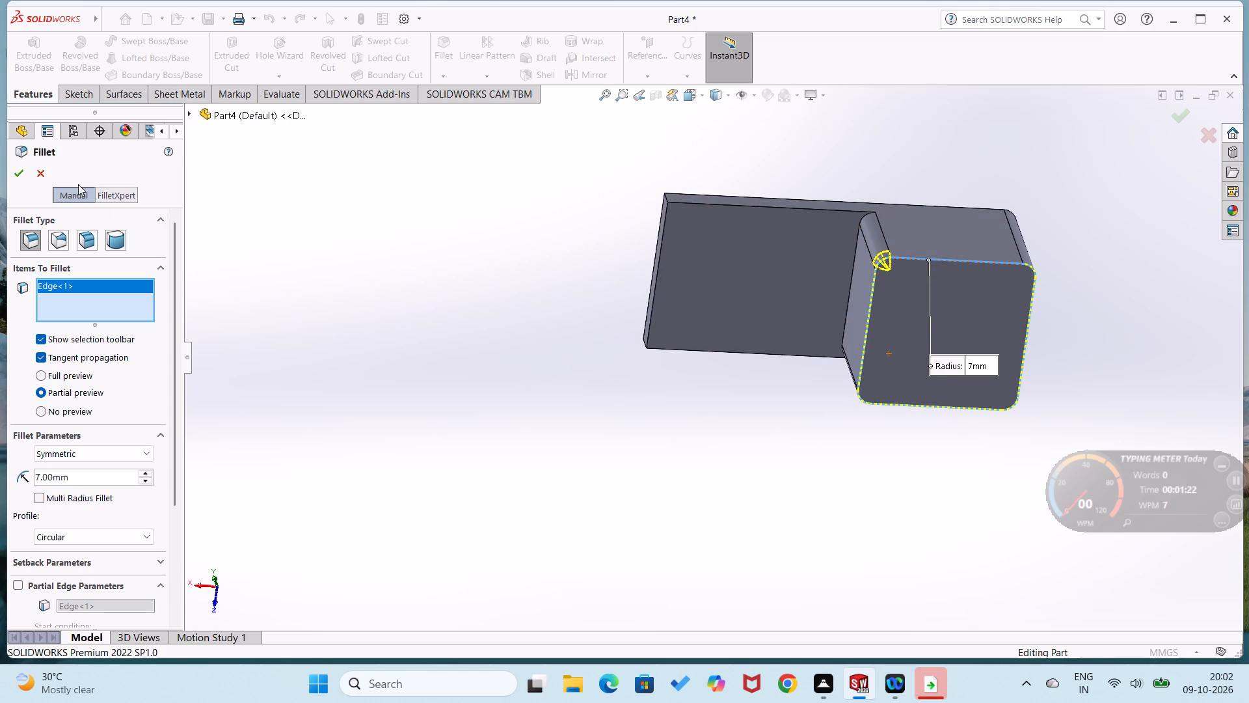
left_click(19, 171)
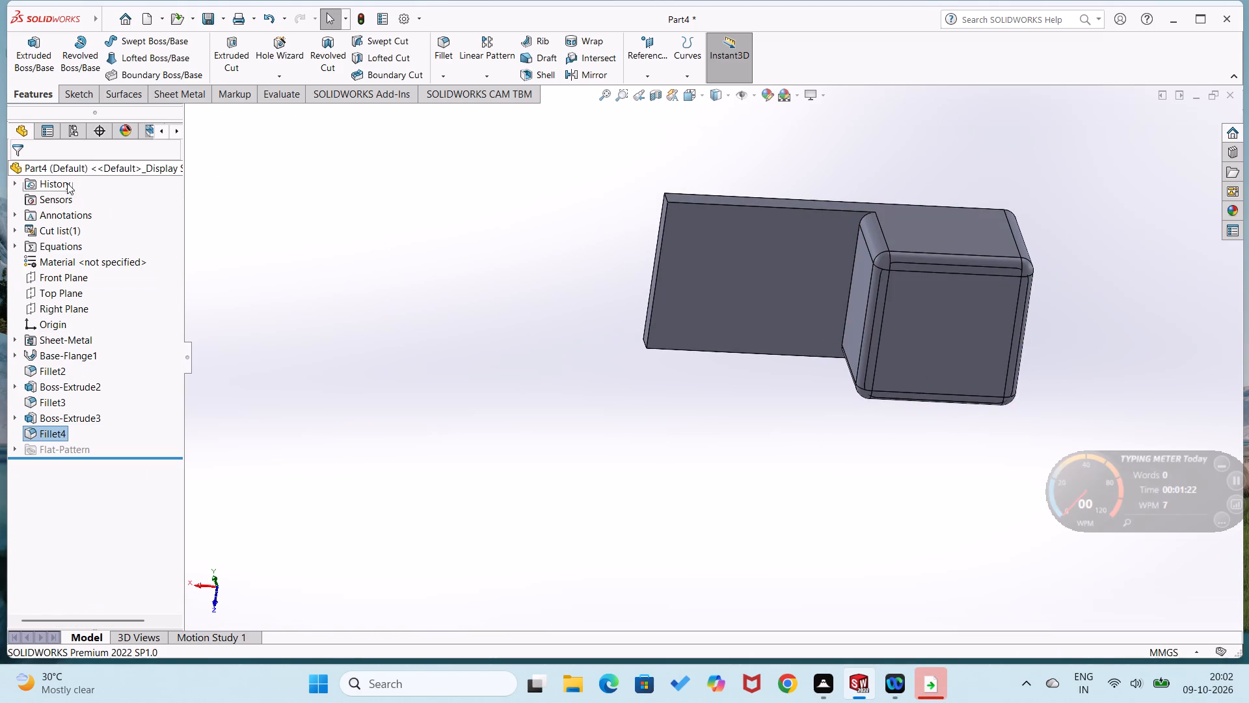
left_click(407, 271)
Fillet the inner edge loop around the box's top opening with a symmetric 7 mm radius.
middle_click_drag(460, 259, 469, 284)
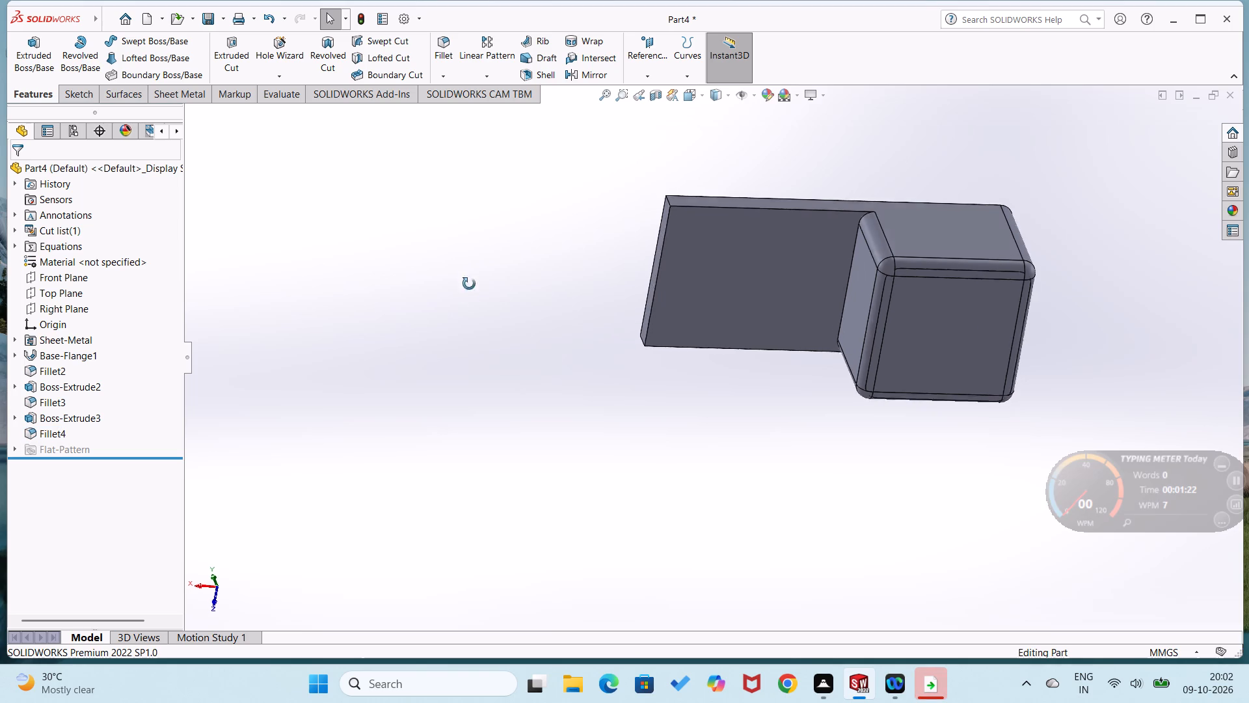
middle_click_drag(469, 284, 492, 575)
middle_click_drag(474, 468, 477, 538)
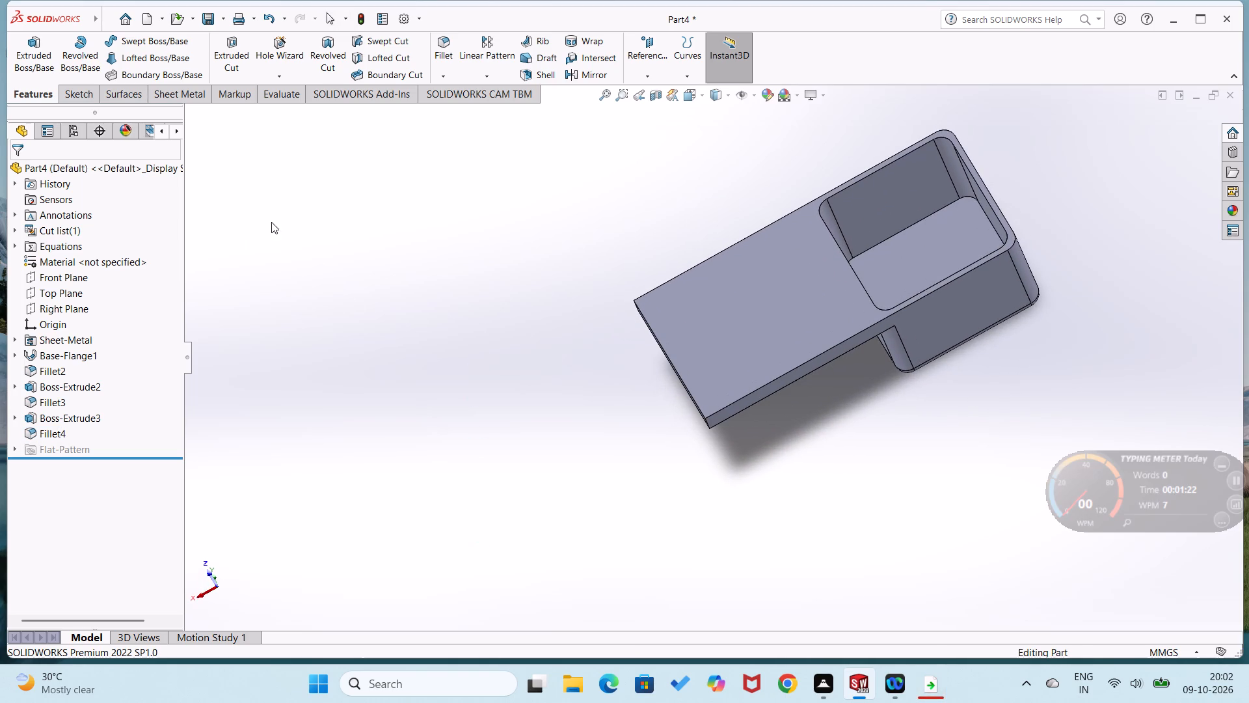
left_click(431, 73)
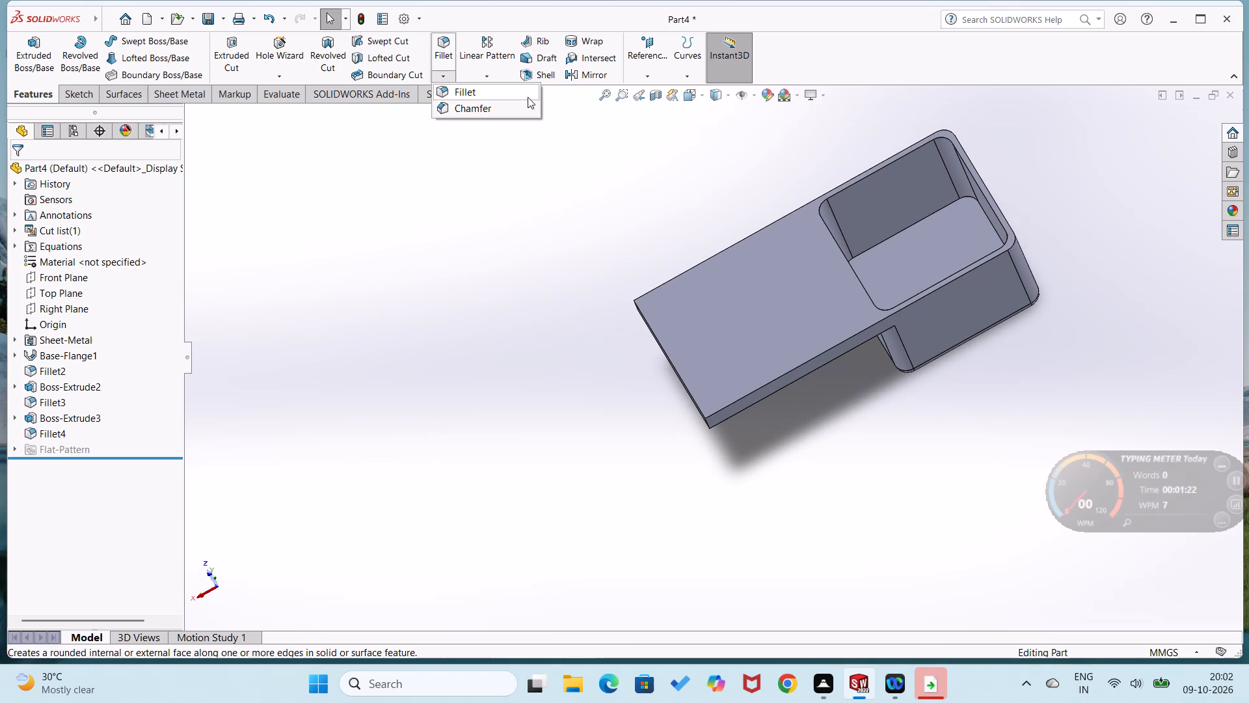
left_click(528, 97)
left_click(843, 189)
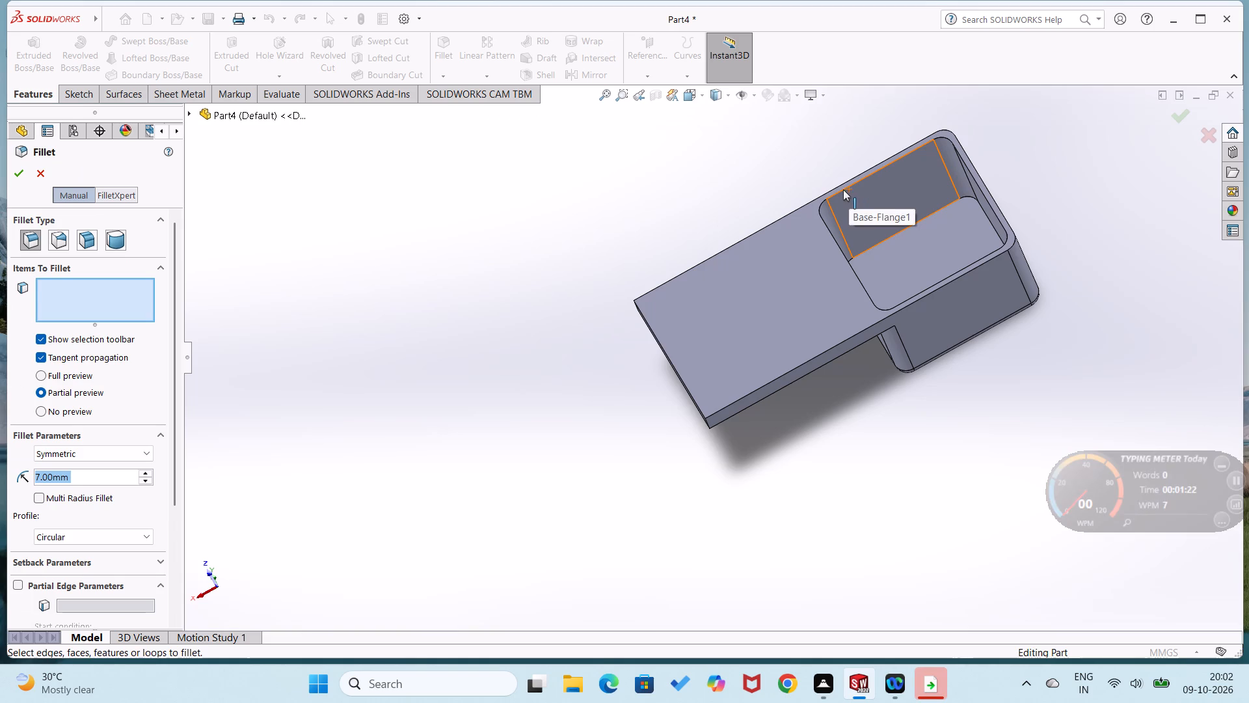
left_click(18, 180)
left_click(224, 246)
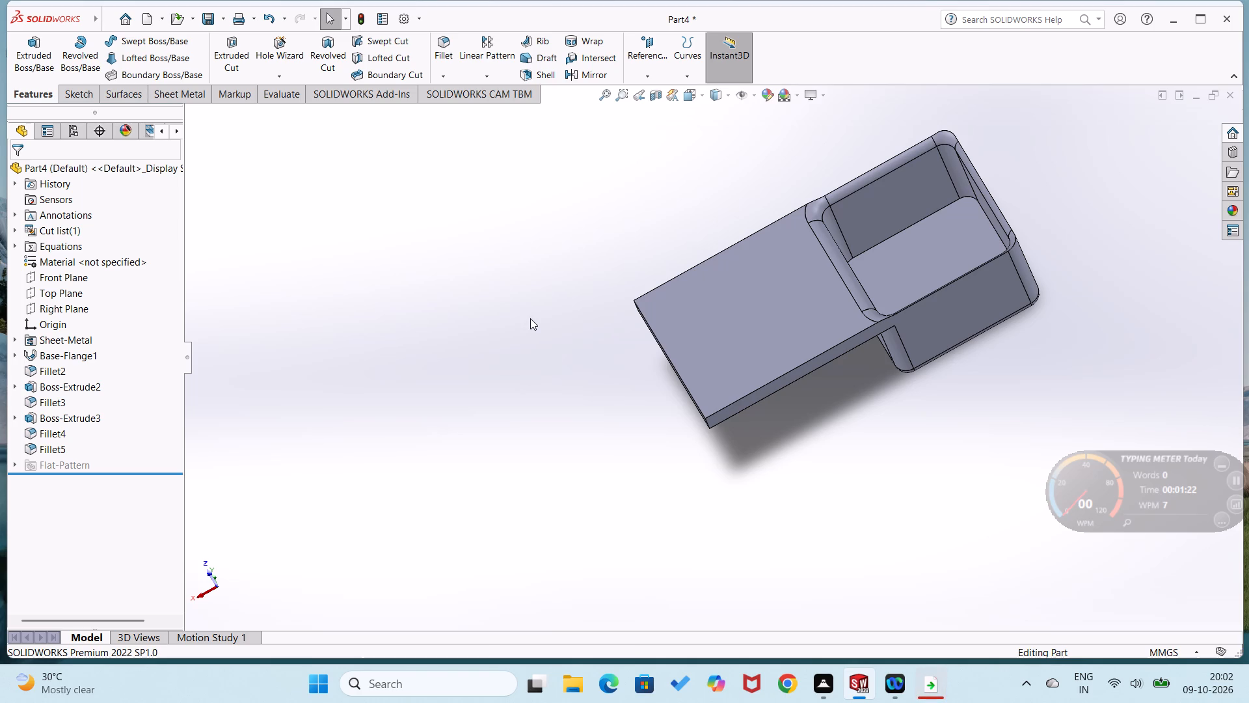
Fillet the two short corner edges at the extension plate's free end with a 10 mm radius.
left_click(450, 75)
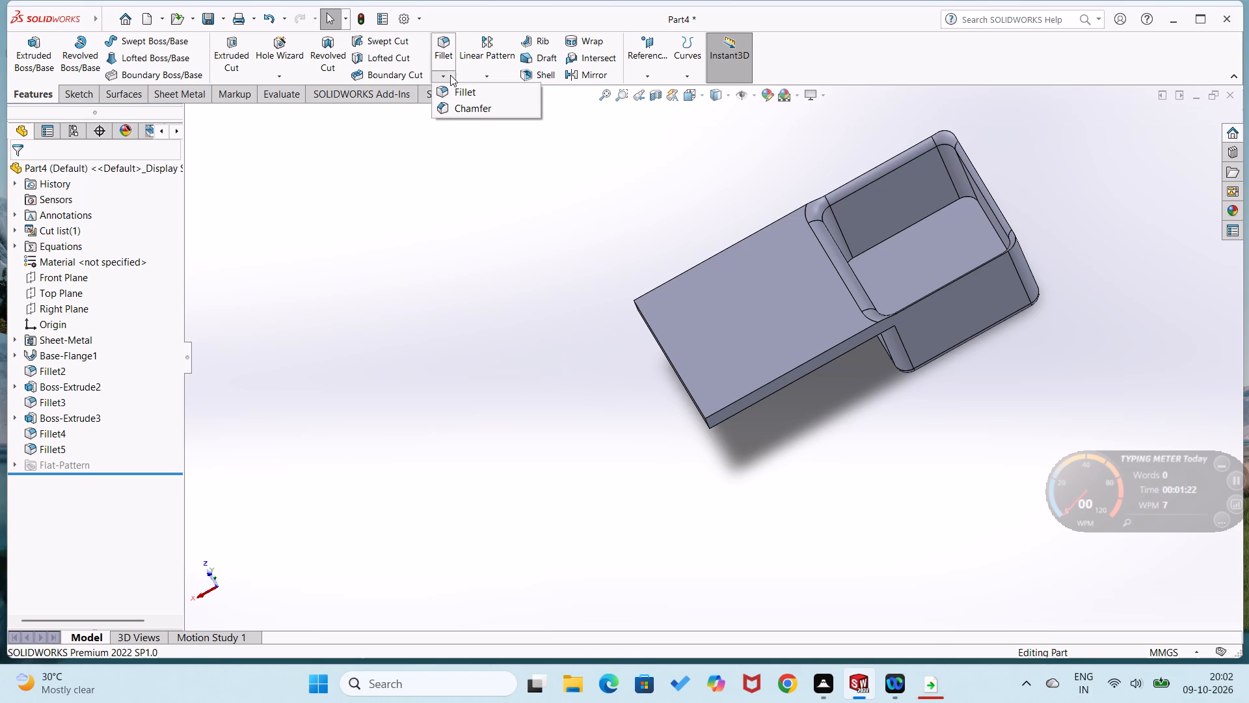
left_click(448, 89)
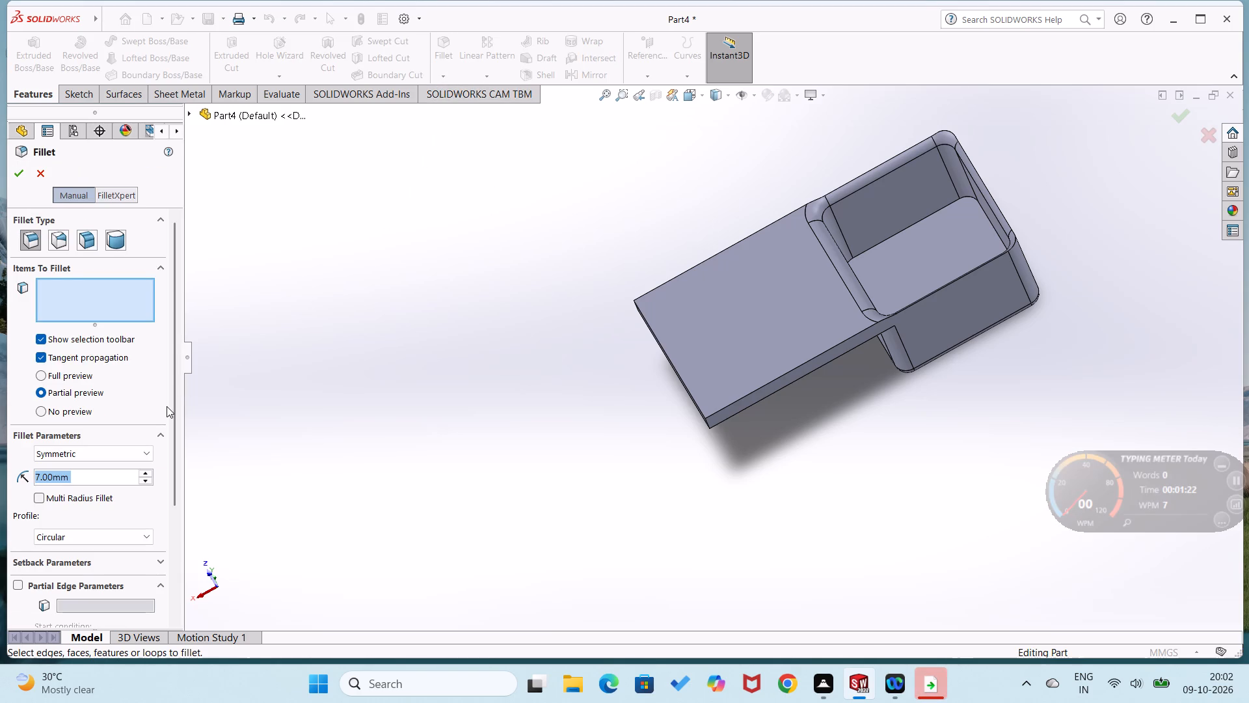
key("5")
key("Return")
scroll(665, 434, "down", 3)
middle_click_drag(697, 368, 737, 309)
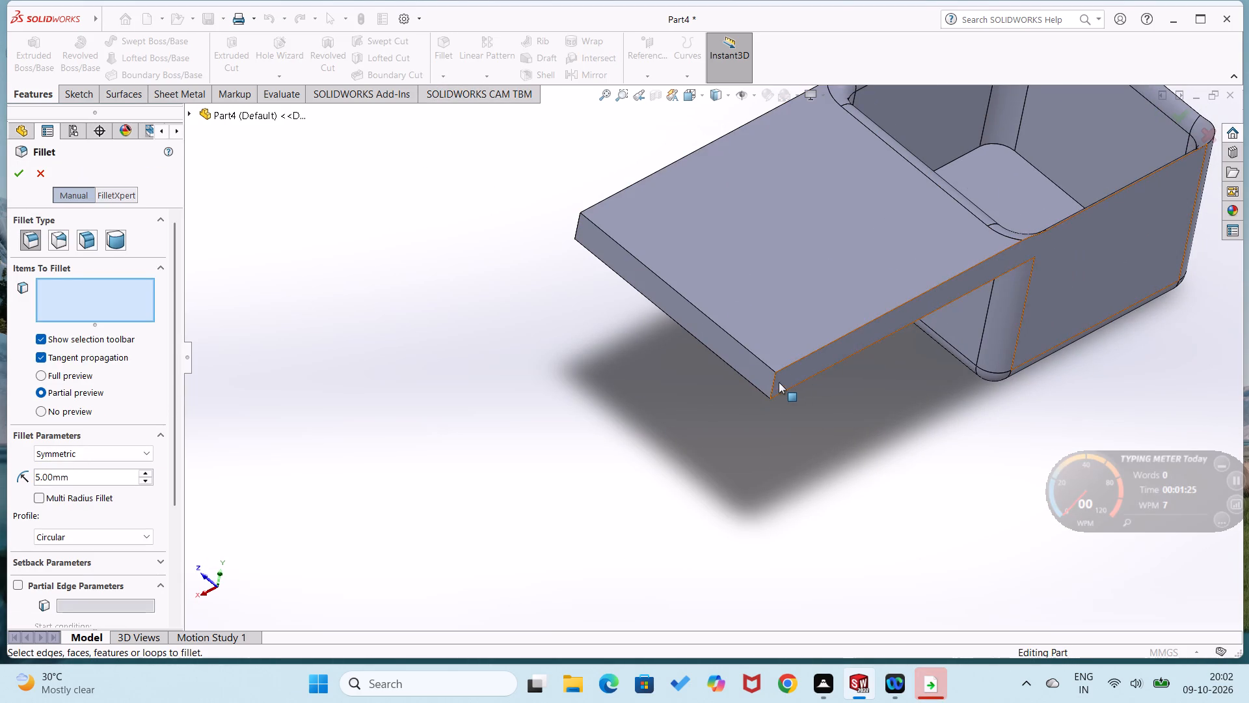
left_click(775, 385)
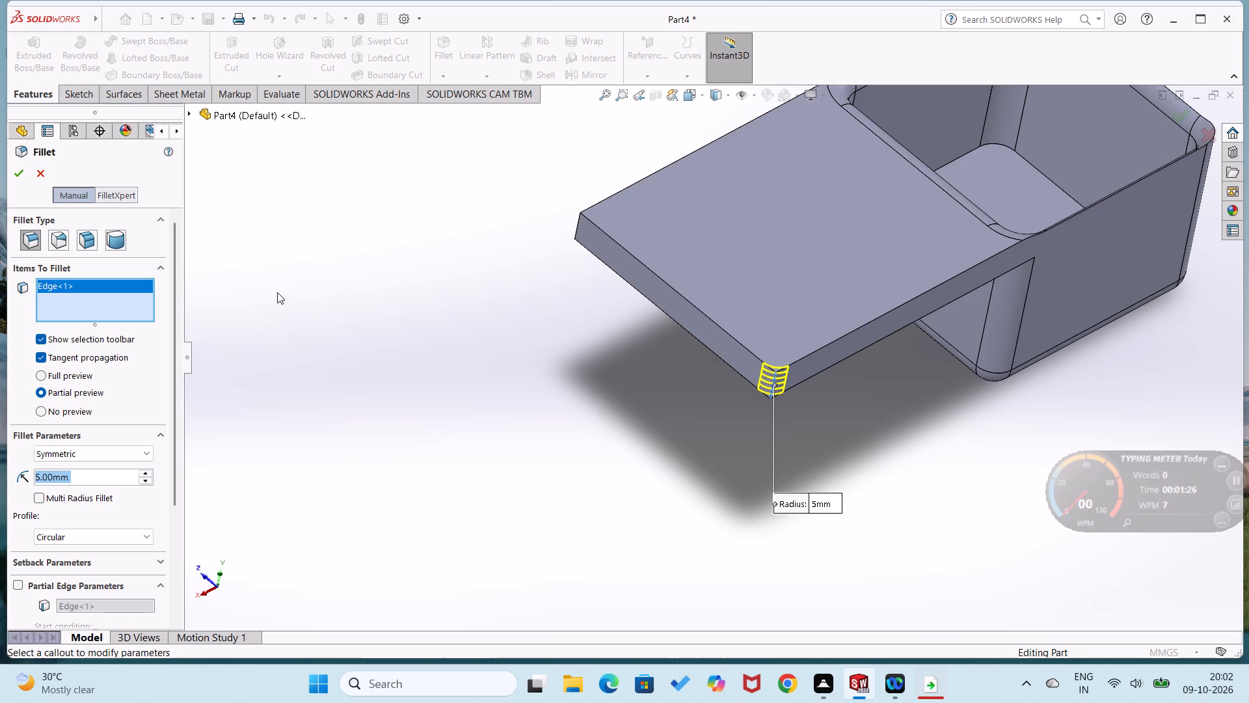
middle_click_drag(481, 353, 552, 441)
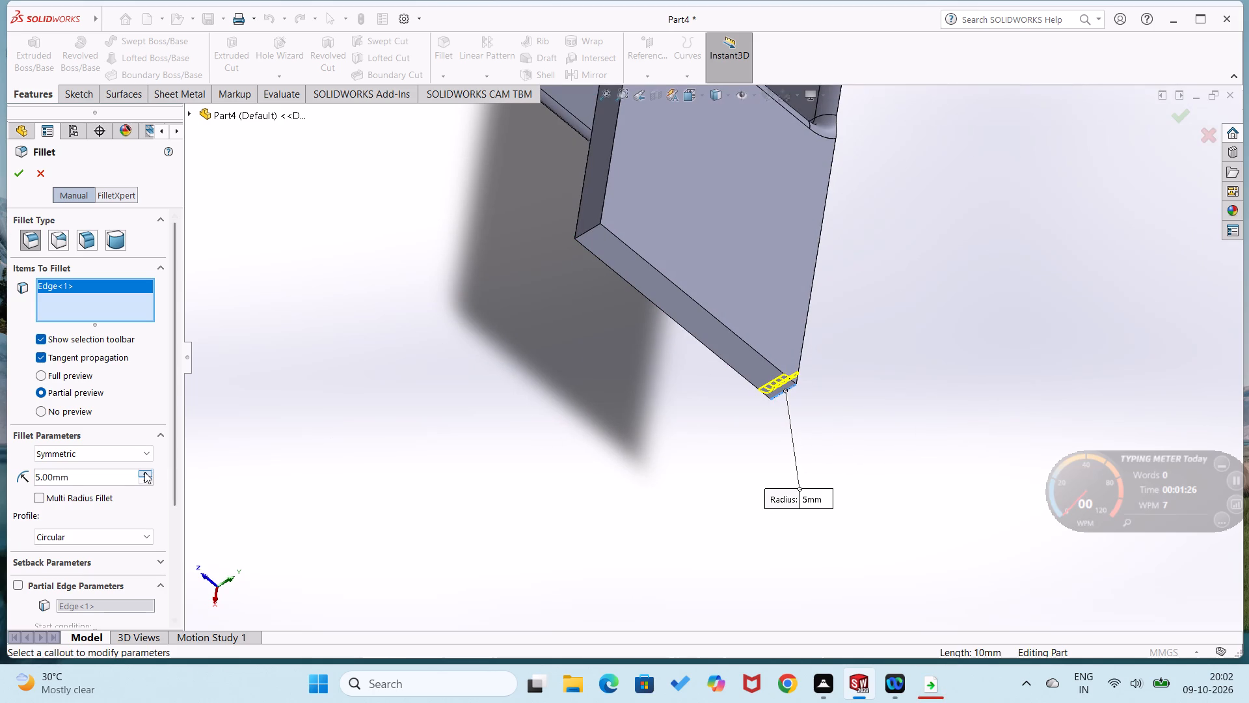
left_click(152, 471)
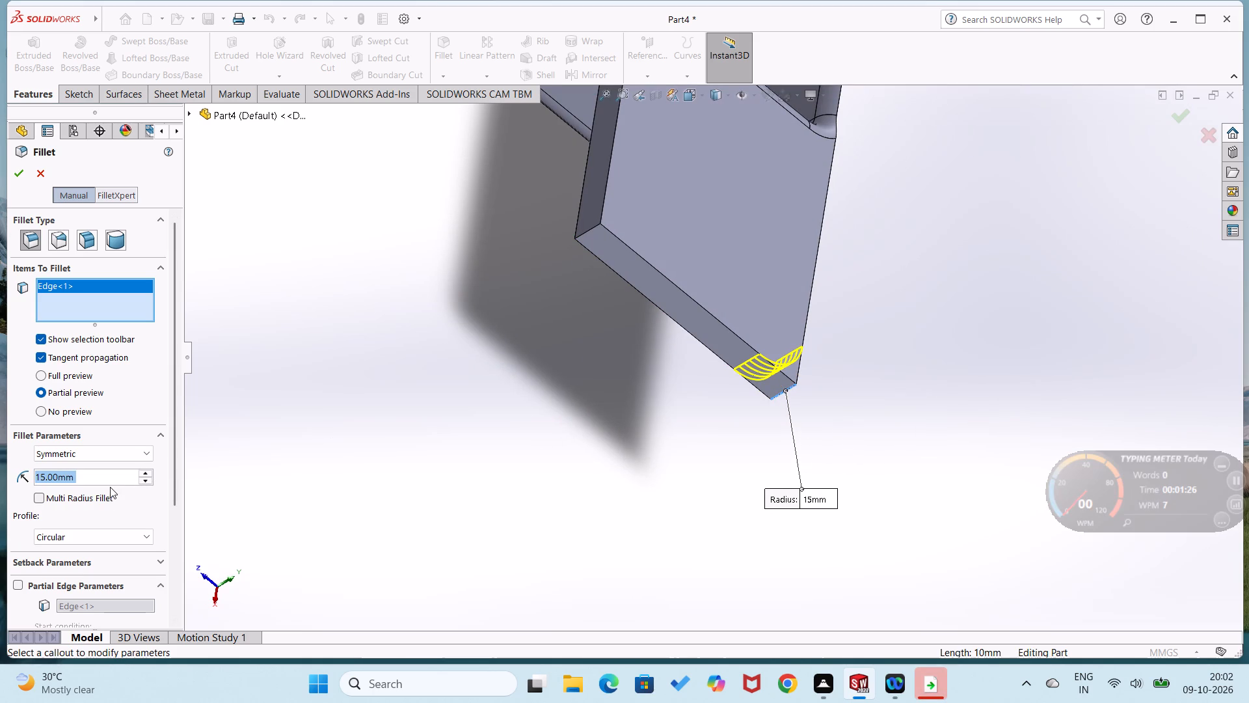
type("10")
key("Return")
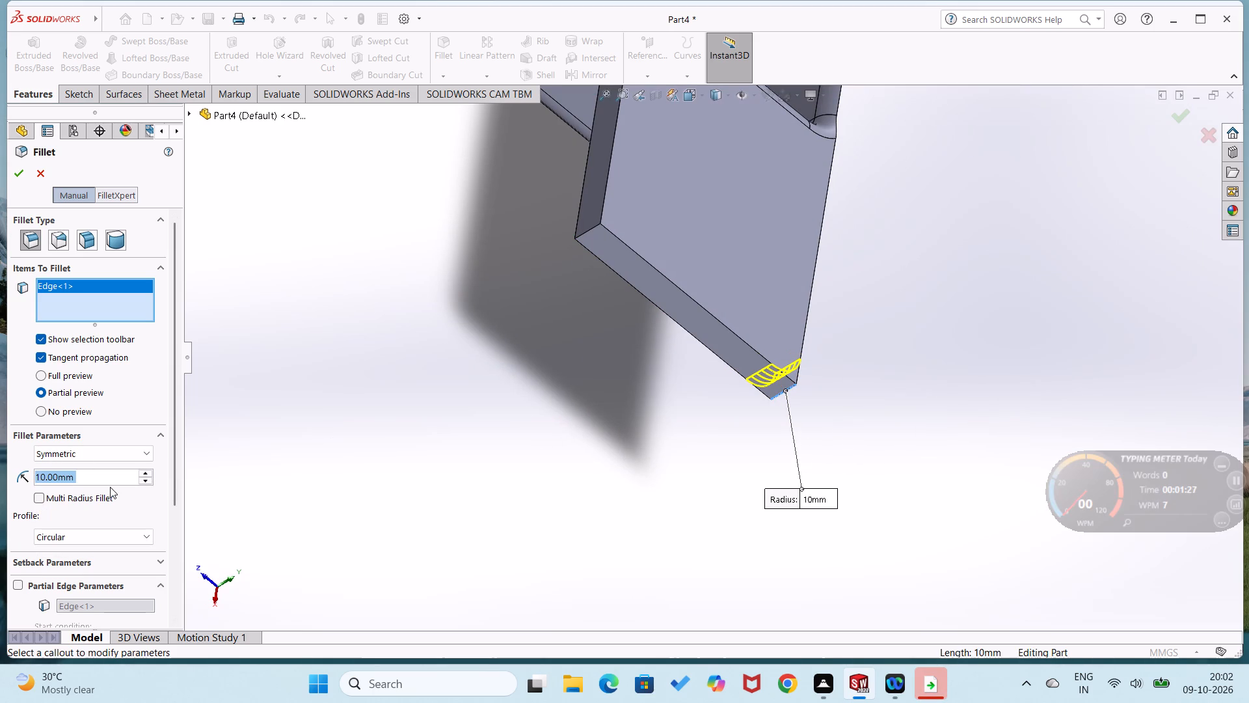
left_click(584, 228)
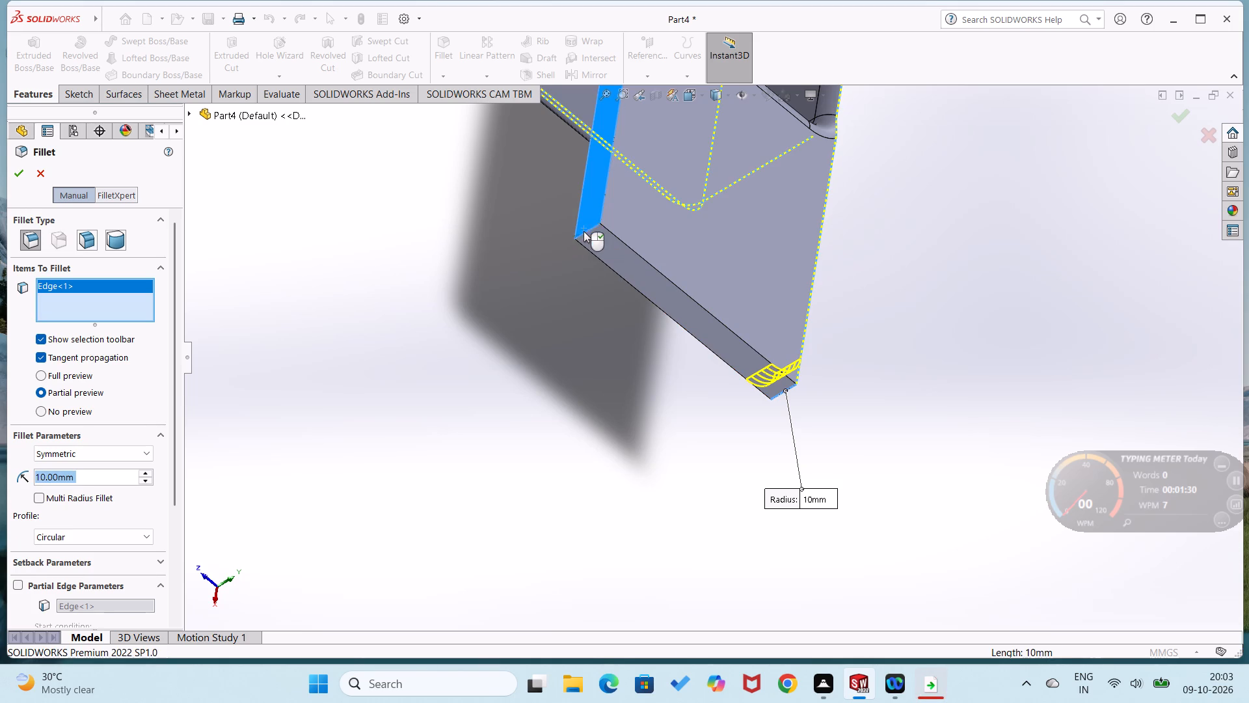
right_click(85, 296)
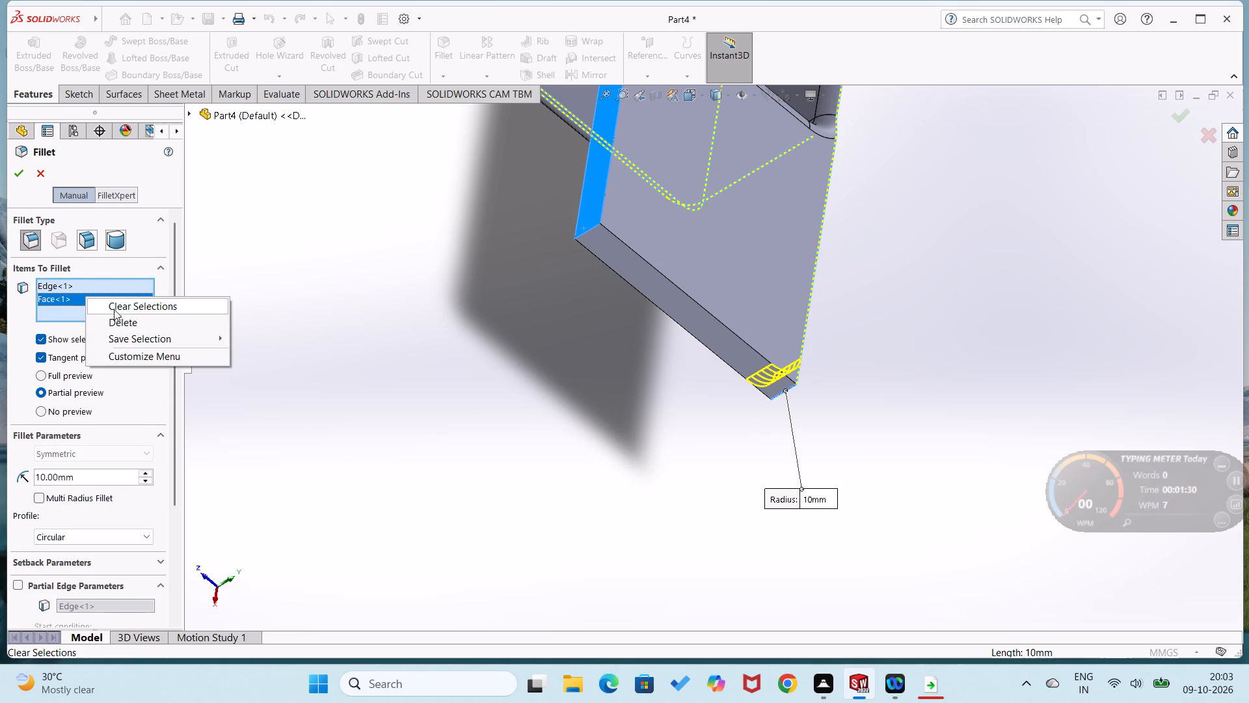
left_click(118, 318)
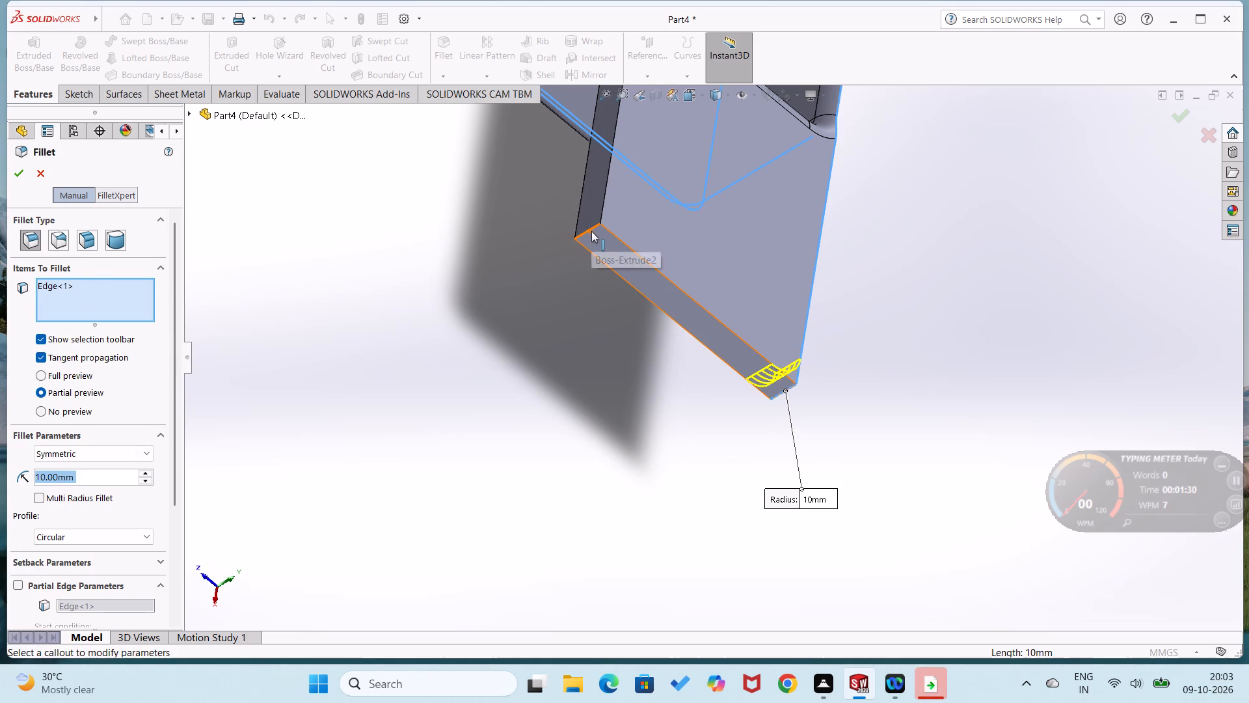
left_click(588, 230)
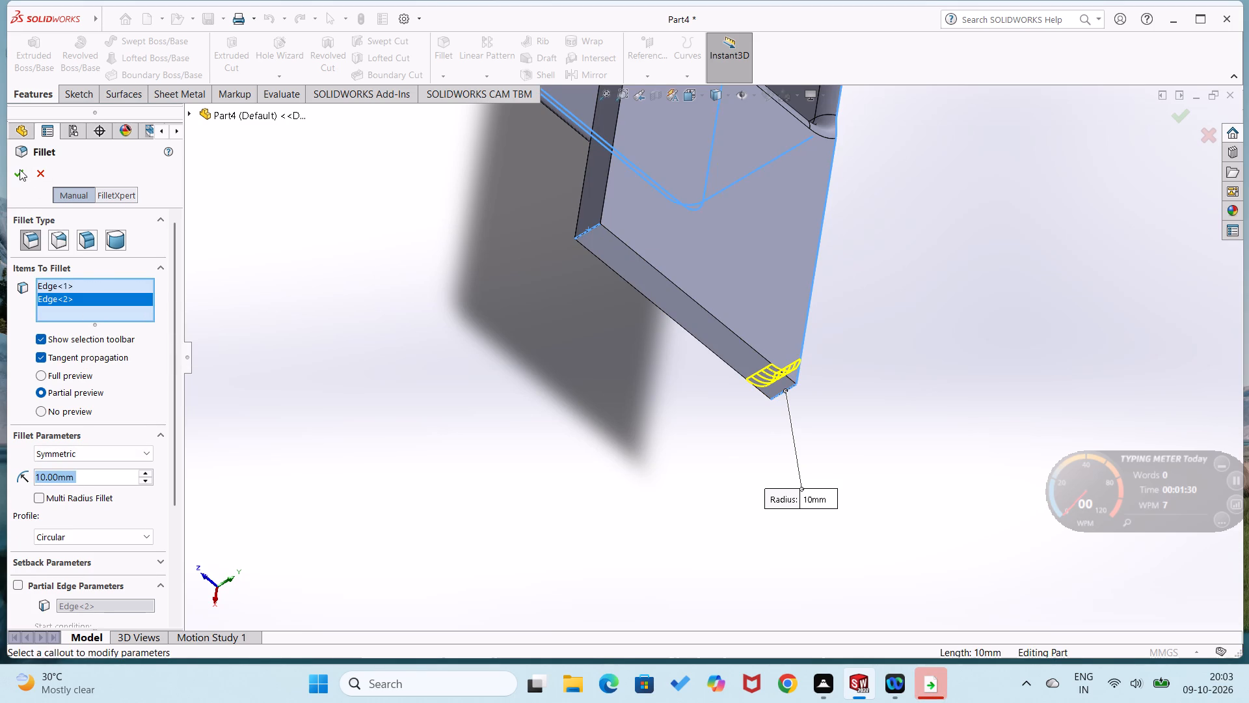
left_click(20, 169)
Start a sketch on the extension plate's top face and draw two parallel narrow rectangles nearest the box, about 60 mm long and 7 mm wide.
scroll(244, 316, "up", 3)
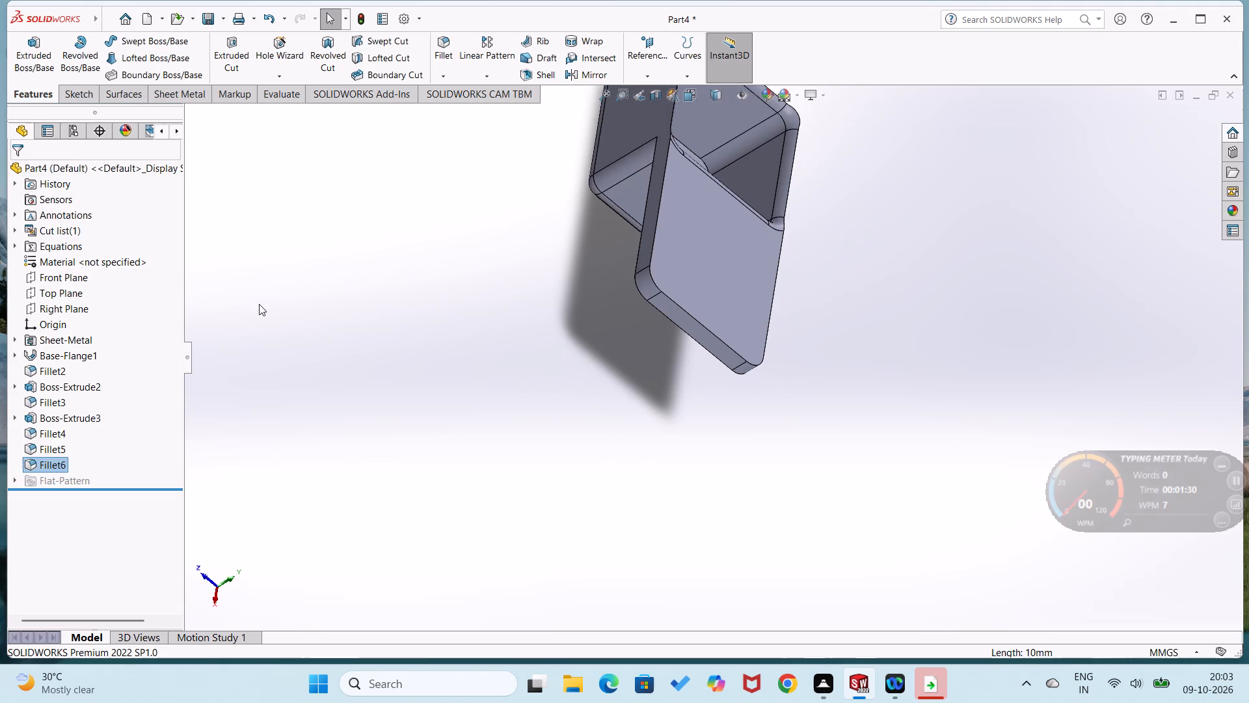
middle_click_drag(259, 304, 219, 475)
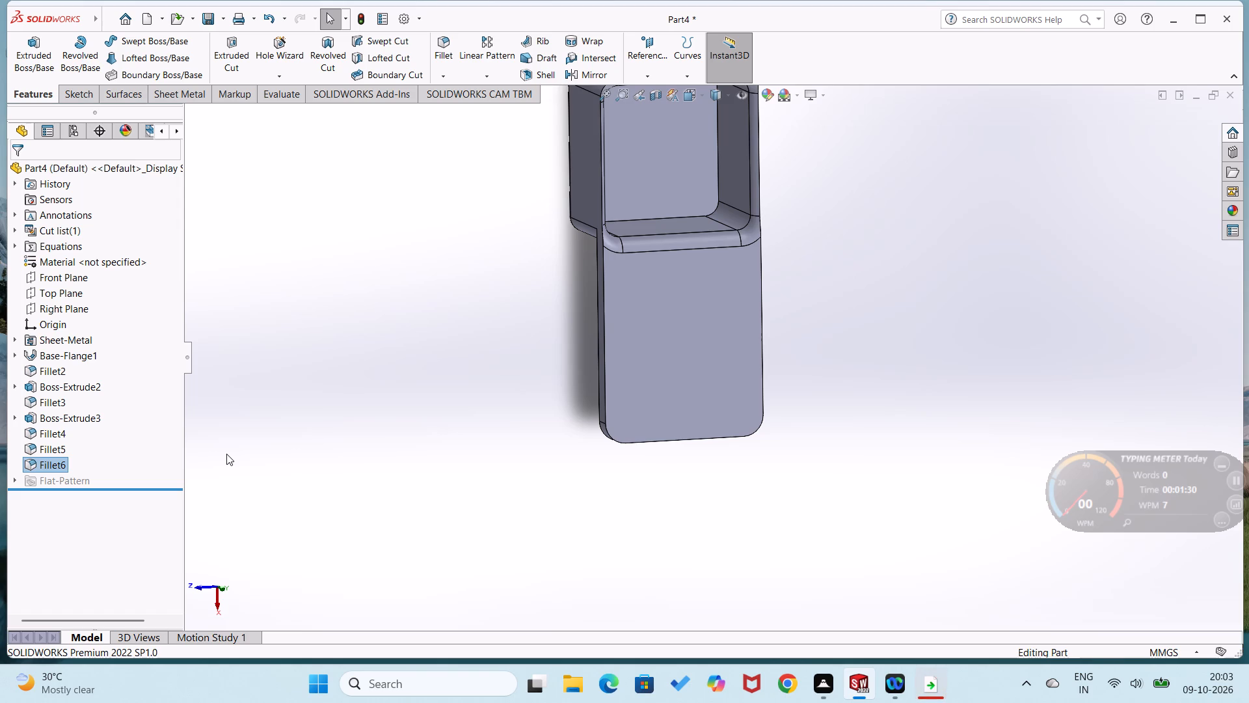
right_click(647, 376)
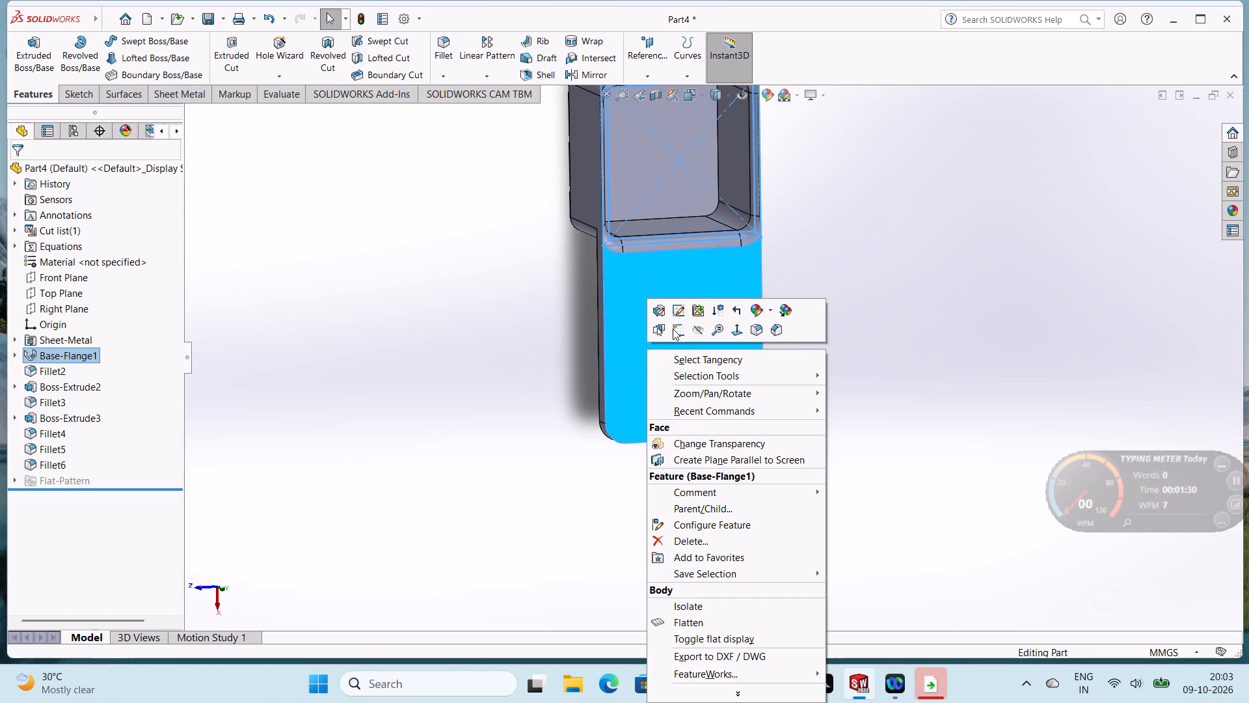
left_click(676, 325)
left_click(355, 297)
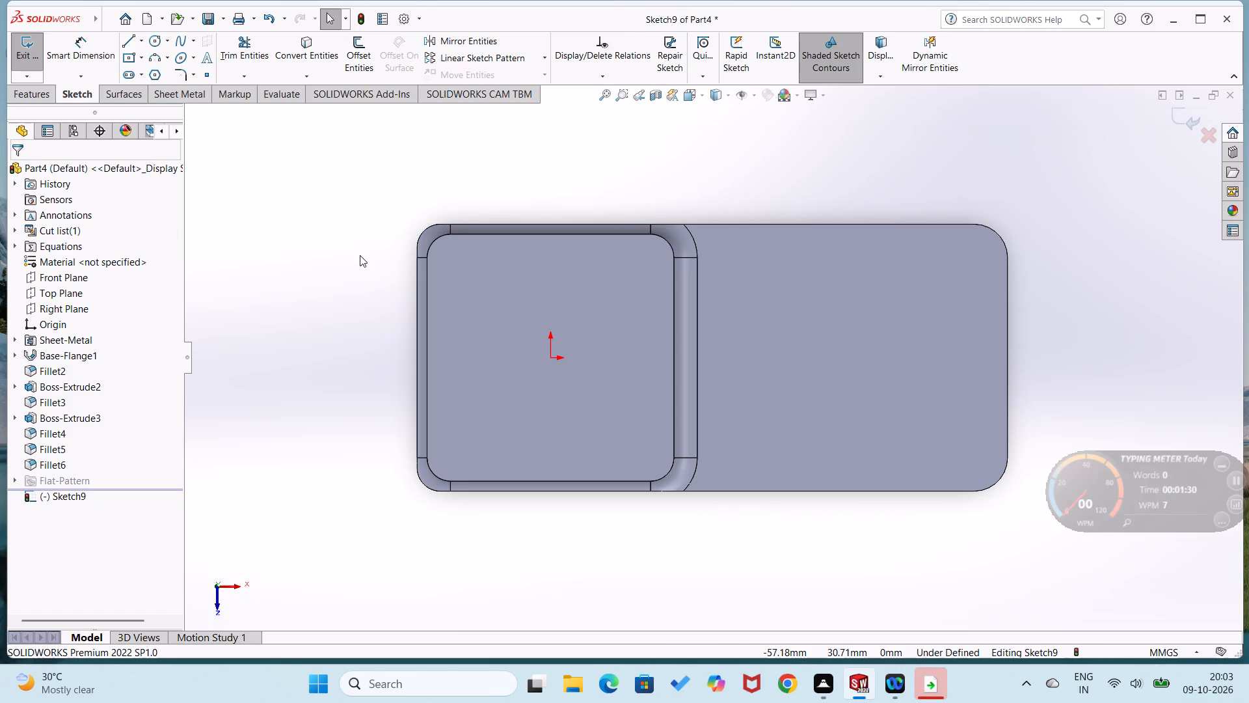
right_click_drag(357, 264, 376, 378)
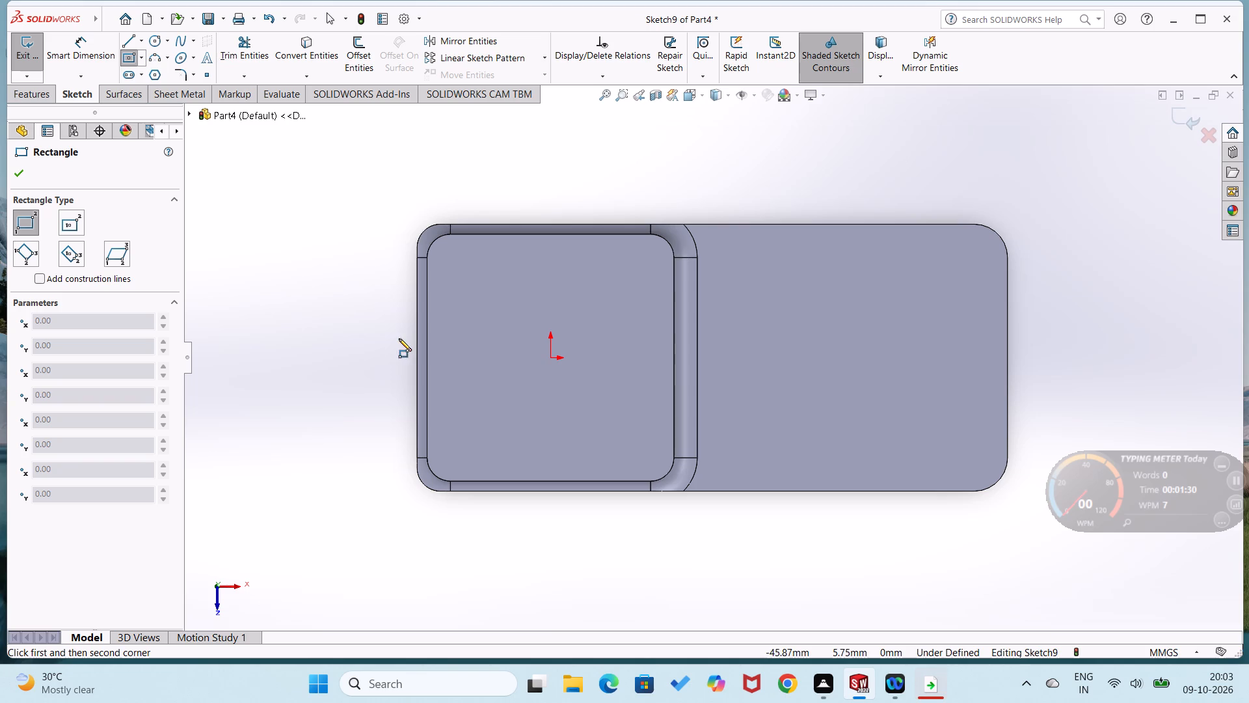
left_click(725, 257)
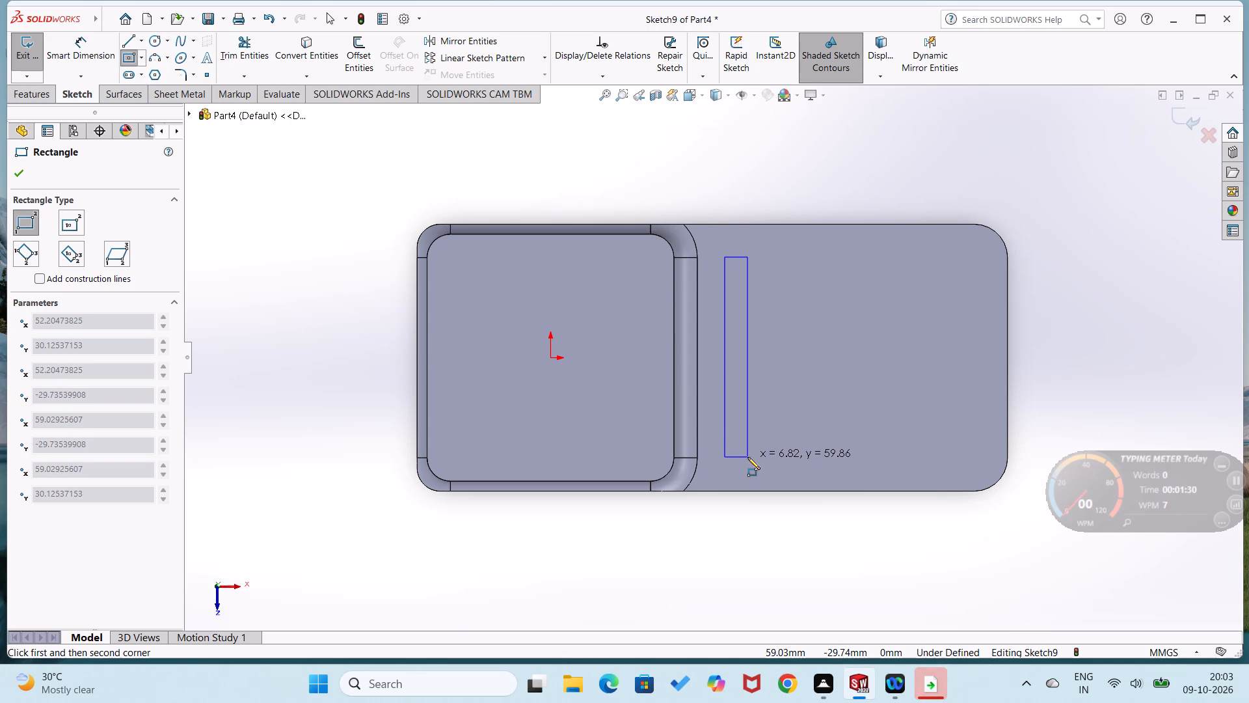
left_click(747, 457)
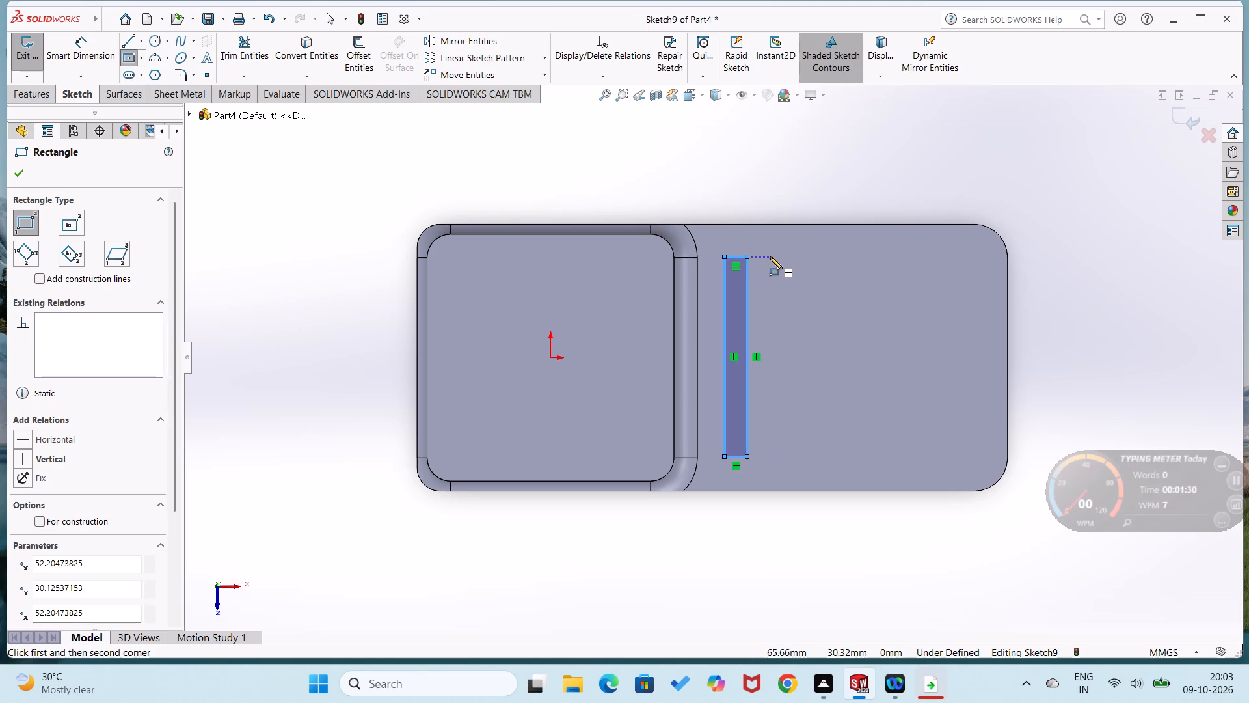
left_click(770, 256)
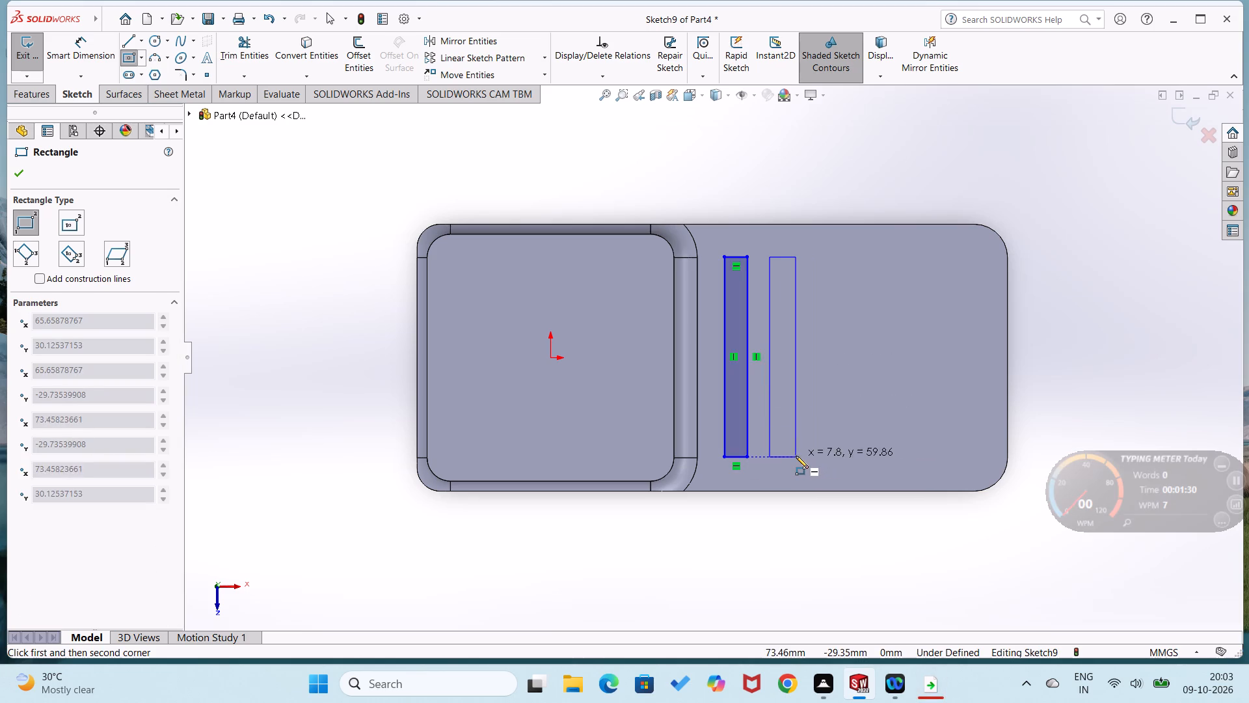
left_click(791, 458)
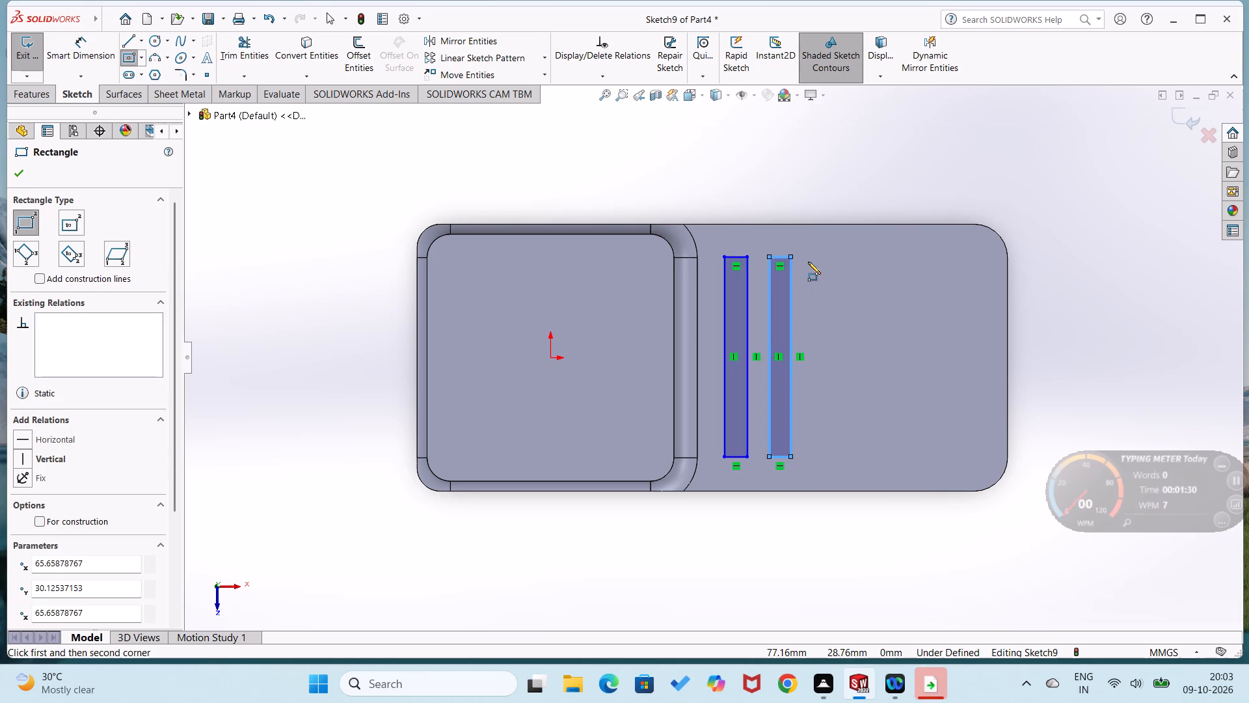
Draw three more parallel rectangles along the extension plate, each about 60 mm long and about 10, 12 and 9 mm wide.
left_click(809, 259)
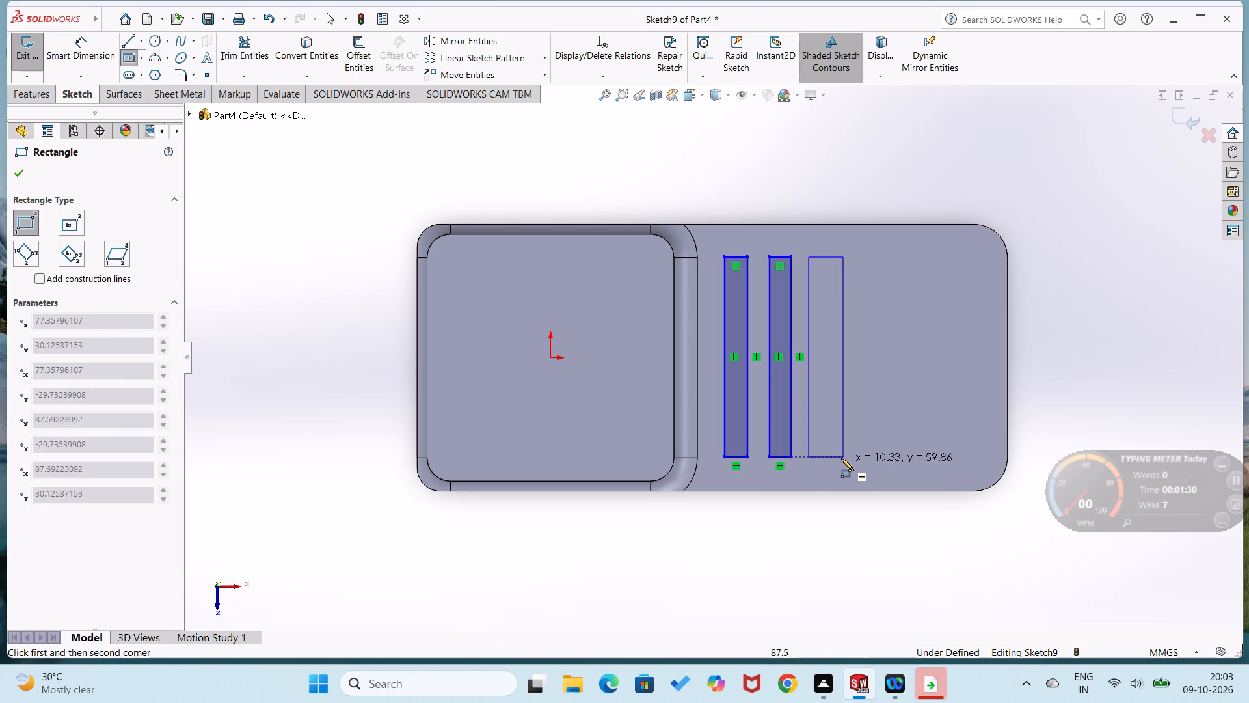
left_click(841, 456)
left_click(861, 258)
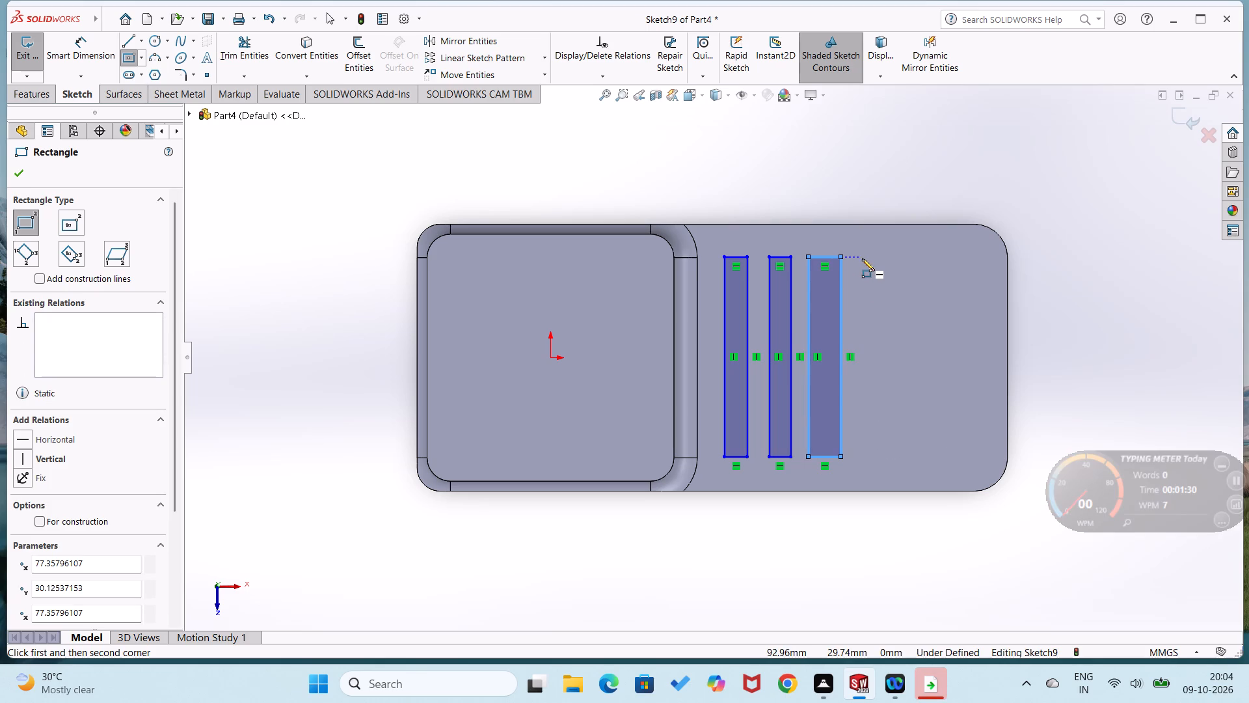
left_click(902, 458)
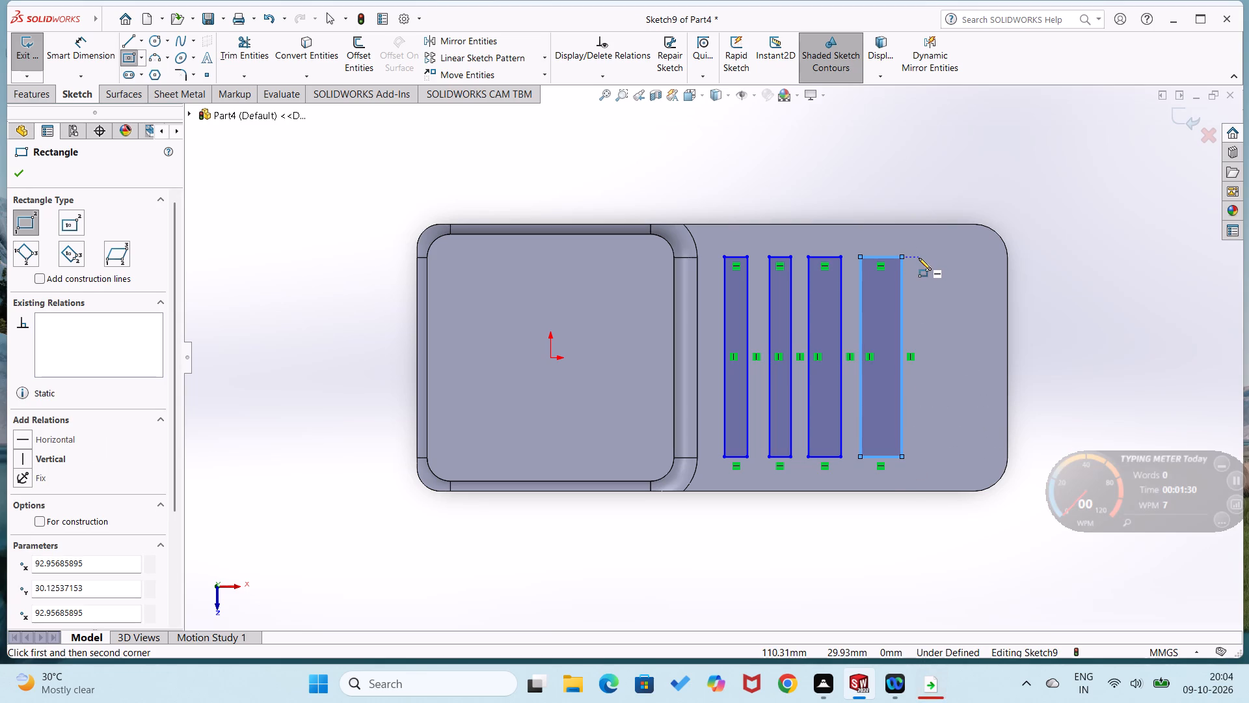
left_click(917, 258)
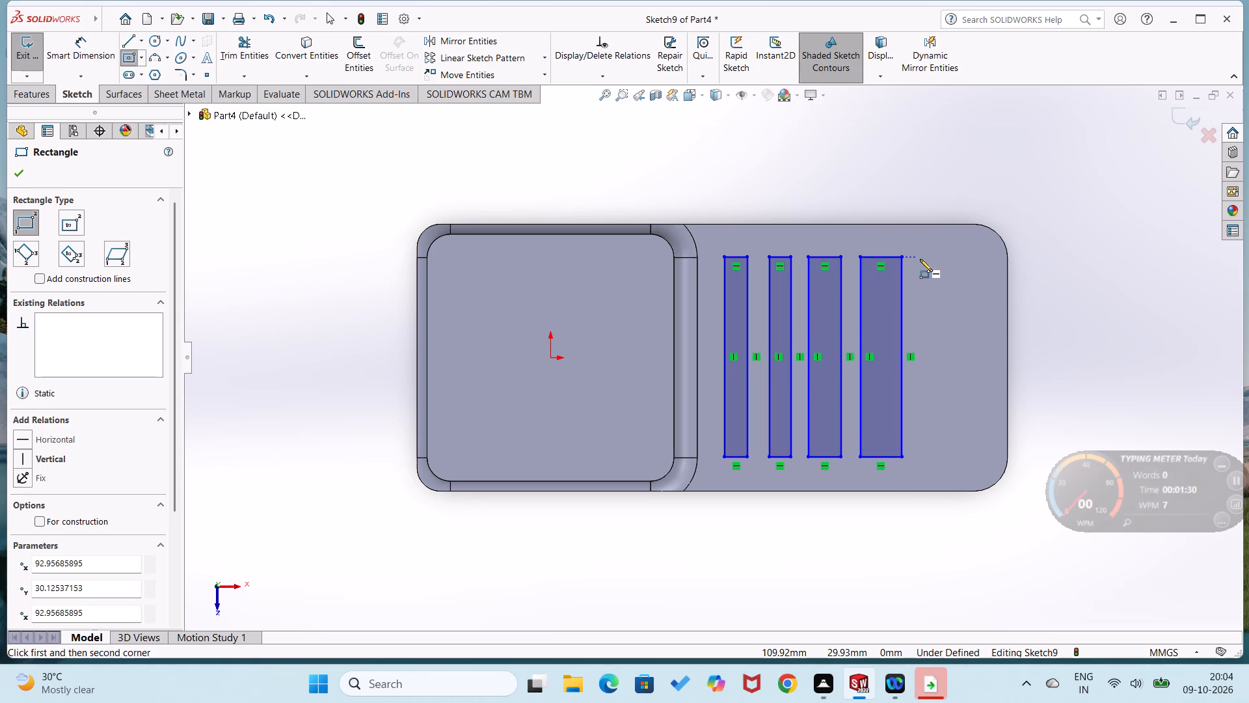
left_click(948, 456)
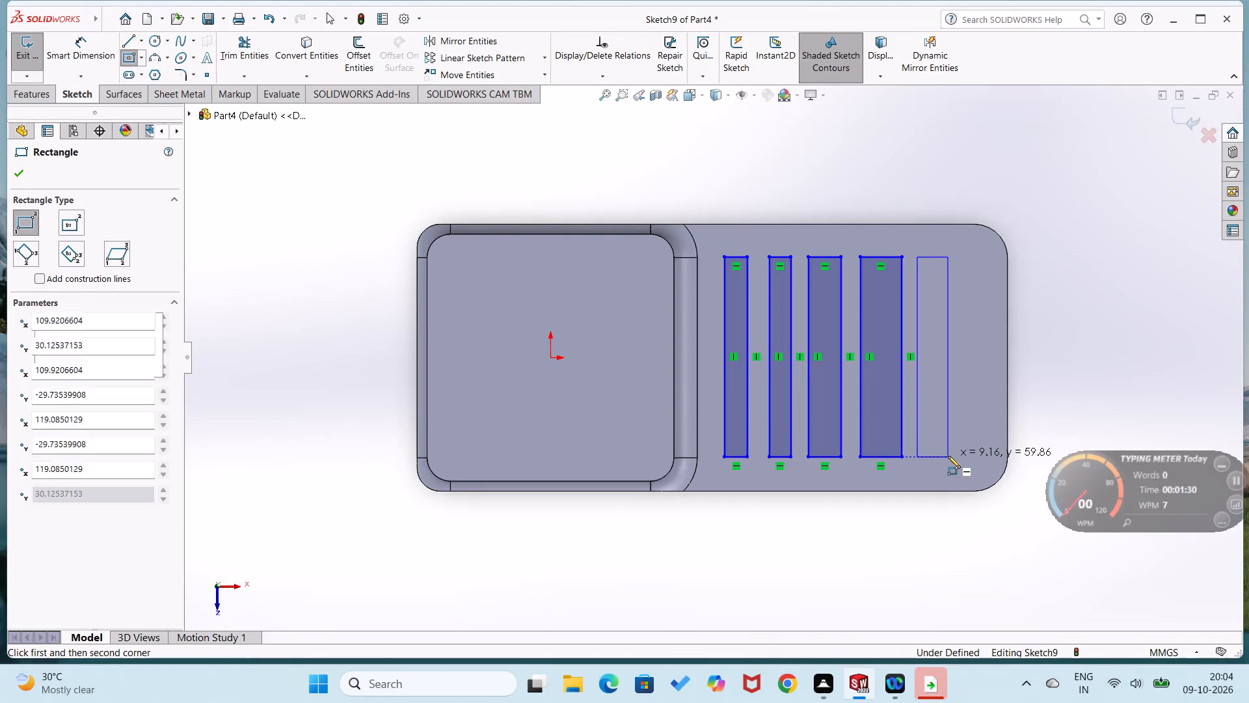
Dimension the horizontal distance from the box's upper edge corner to the nearest rectangle's upper corner as 9 mm.
right_click_drag(422, 614, 389, 478)
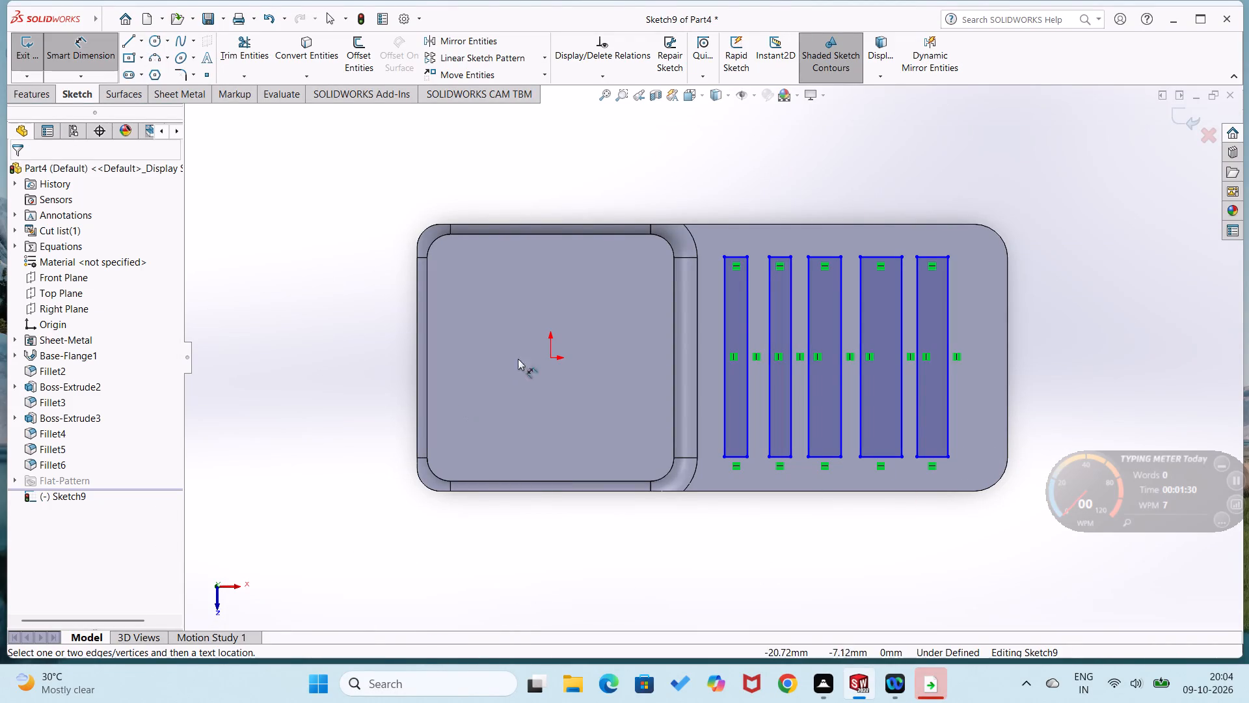
left_click(697, 258)
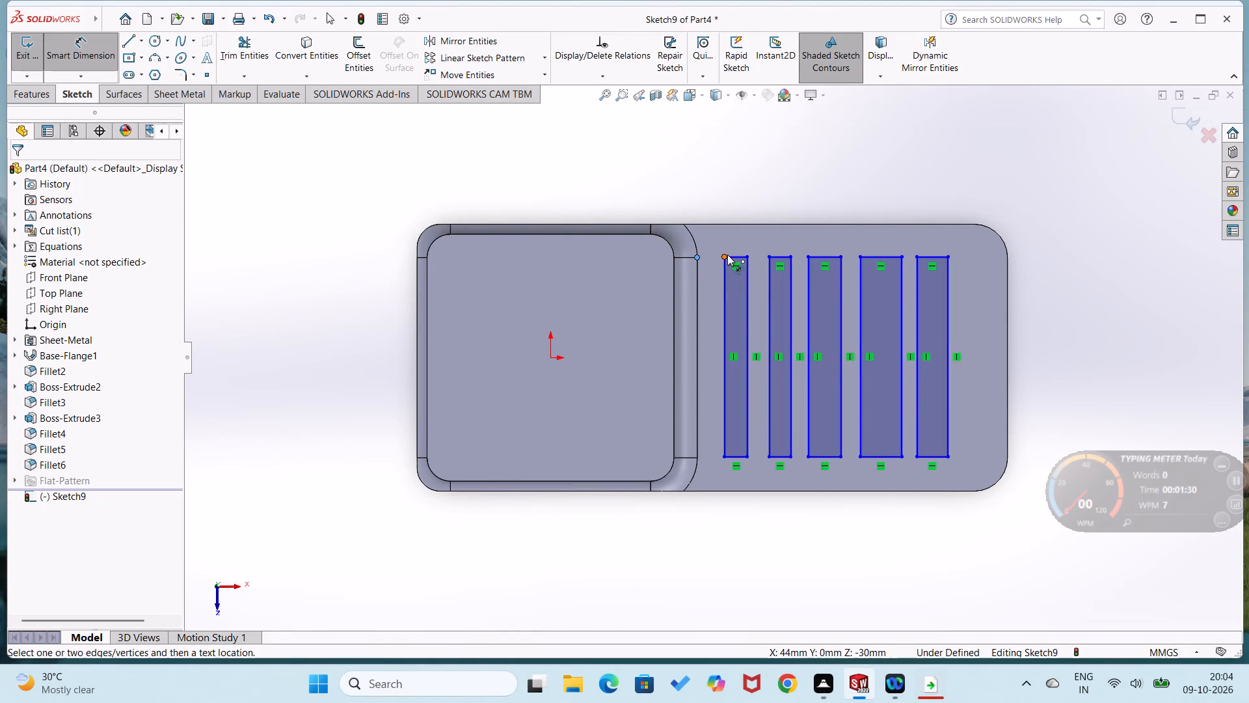
left_click(727, 255)
left_click(718, 205)
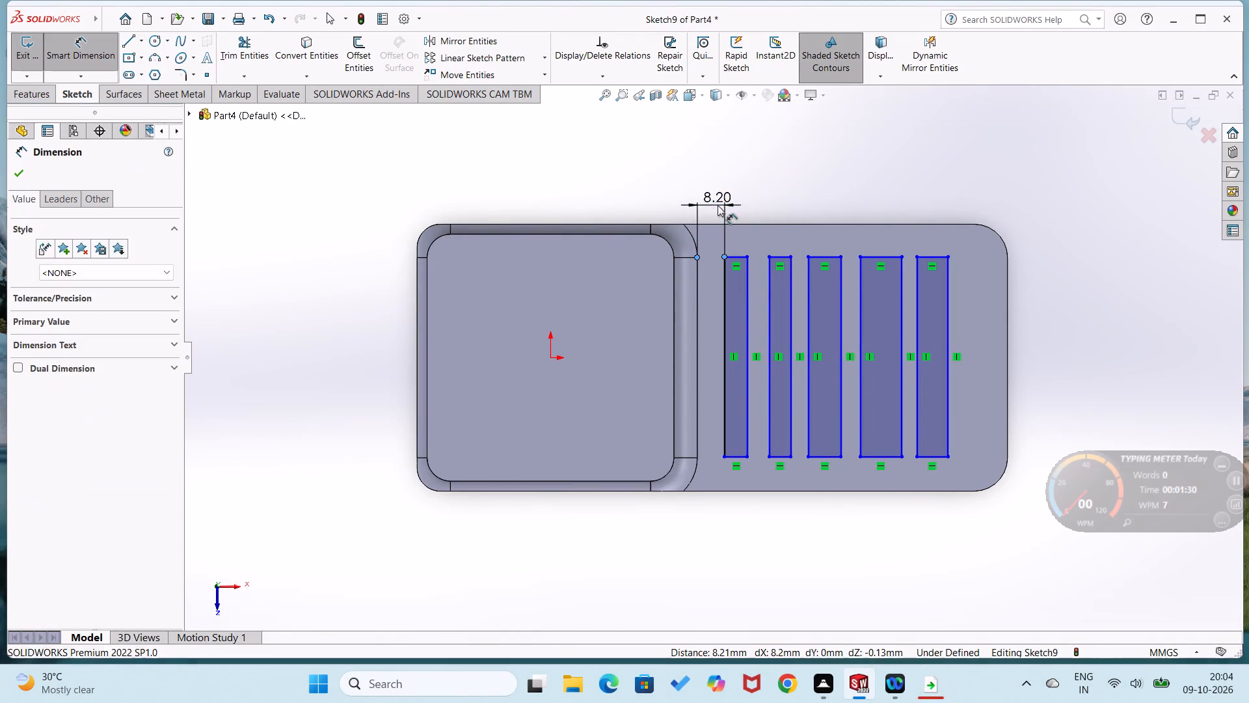
type("8.8")
key("BackSpace")
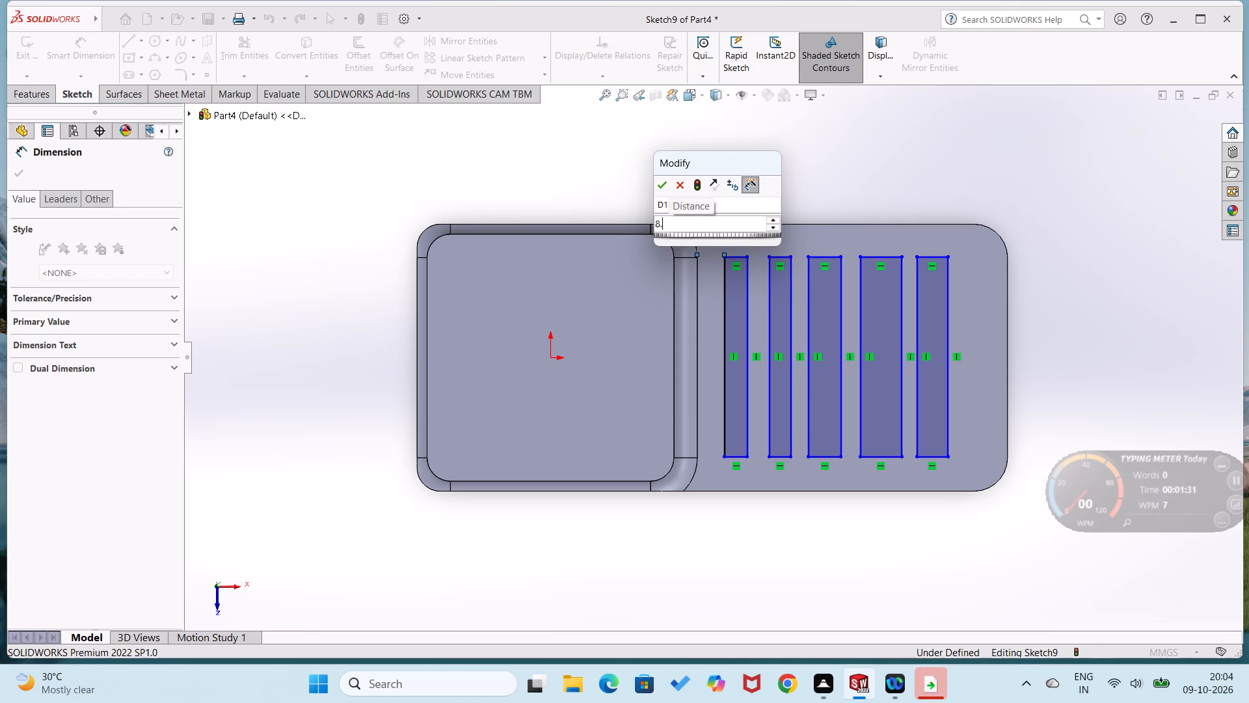
key("BackSpace")
key("BackSpace")
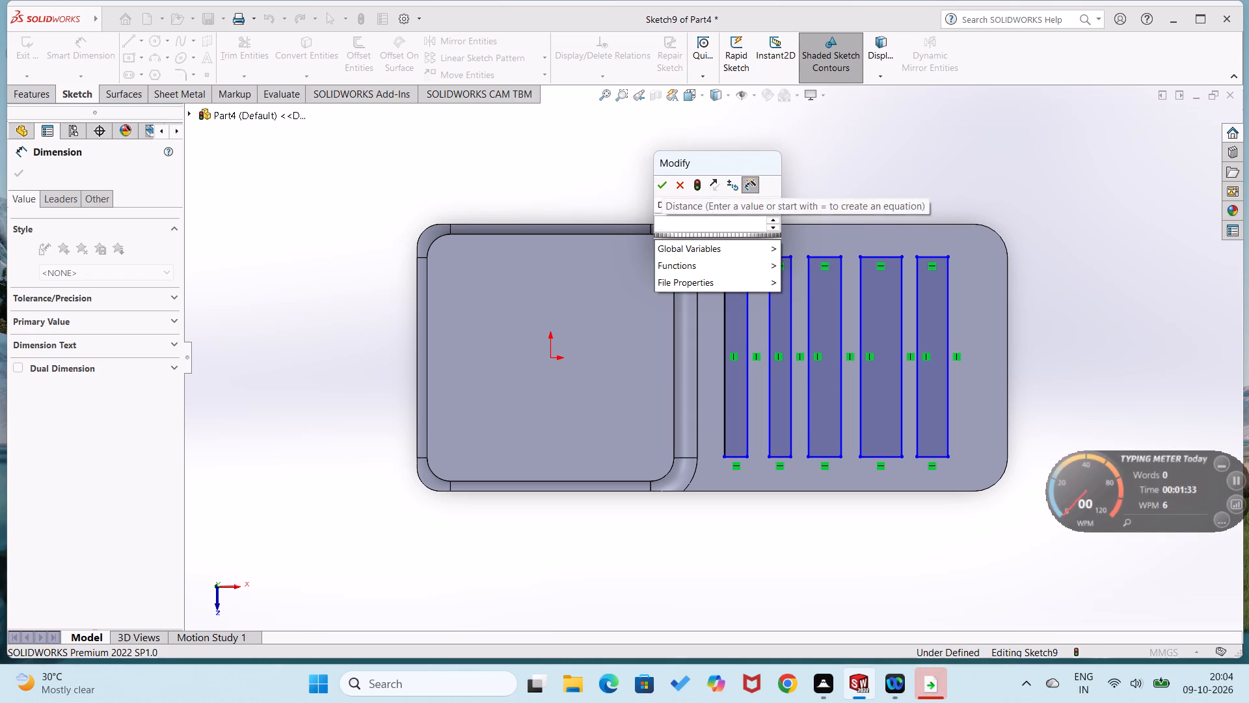
key("9")
key("Return")
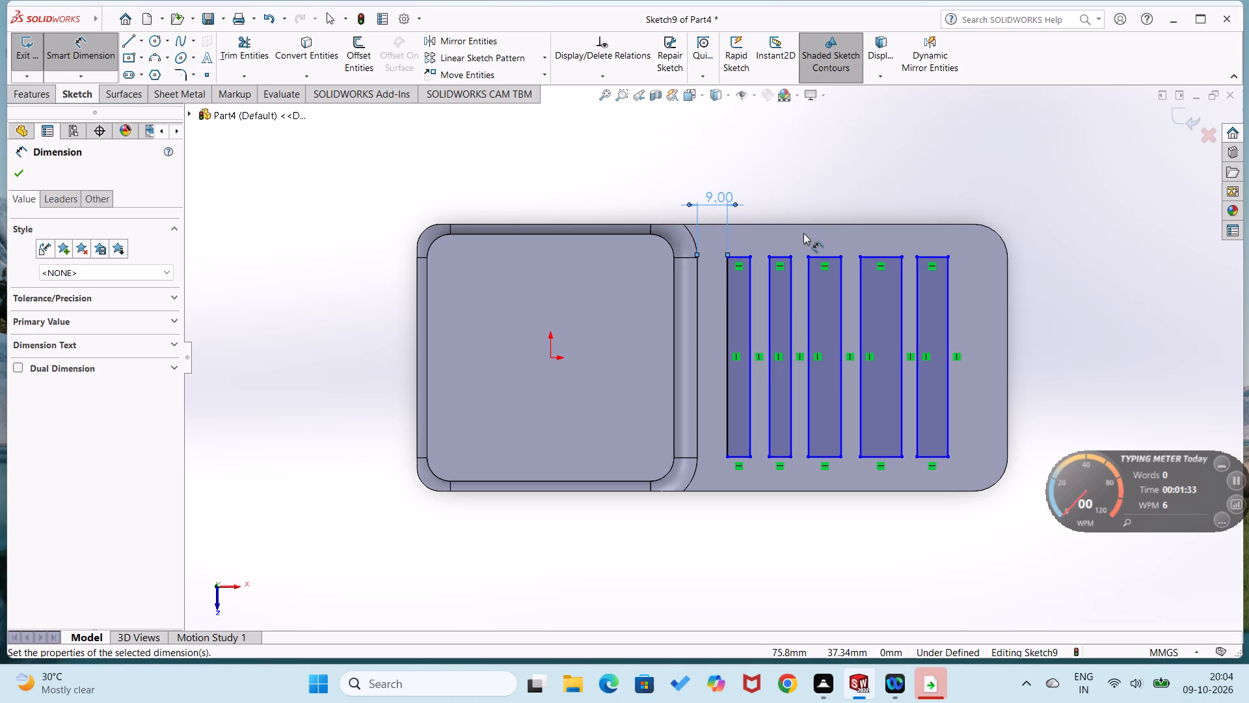
left_click(796, 189)
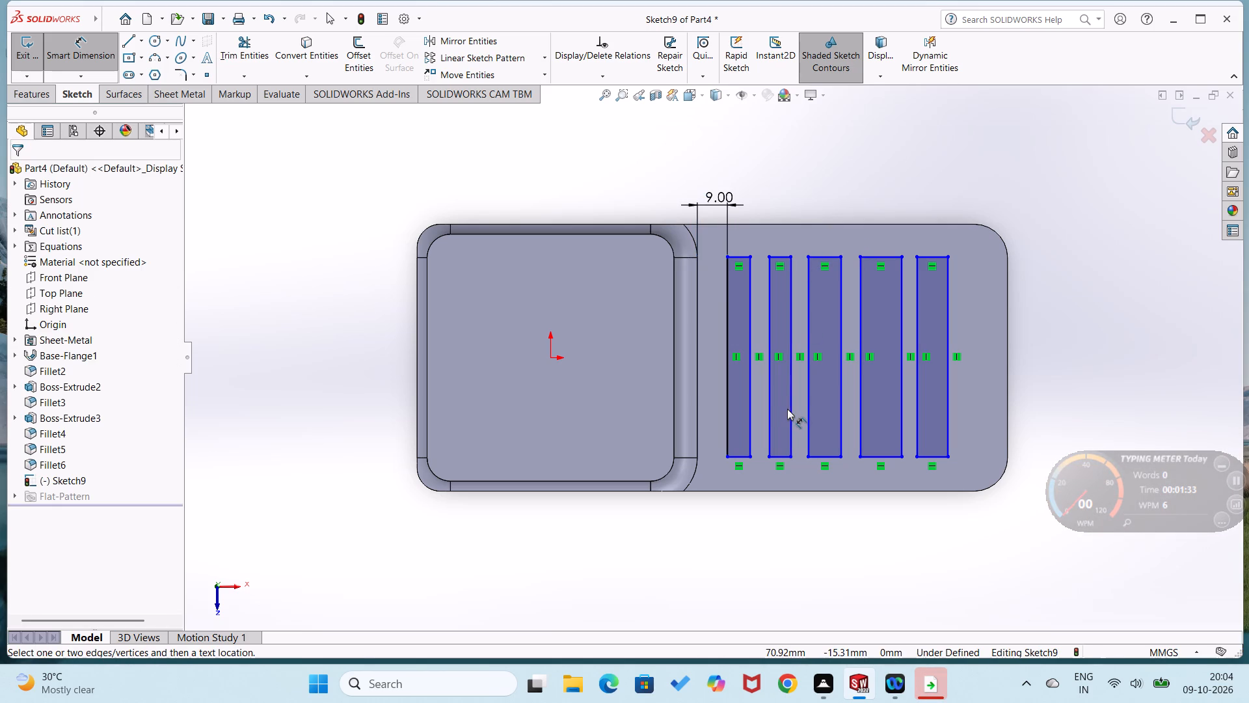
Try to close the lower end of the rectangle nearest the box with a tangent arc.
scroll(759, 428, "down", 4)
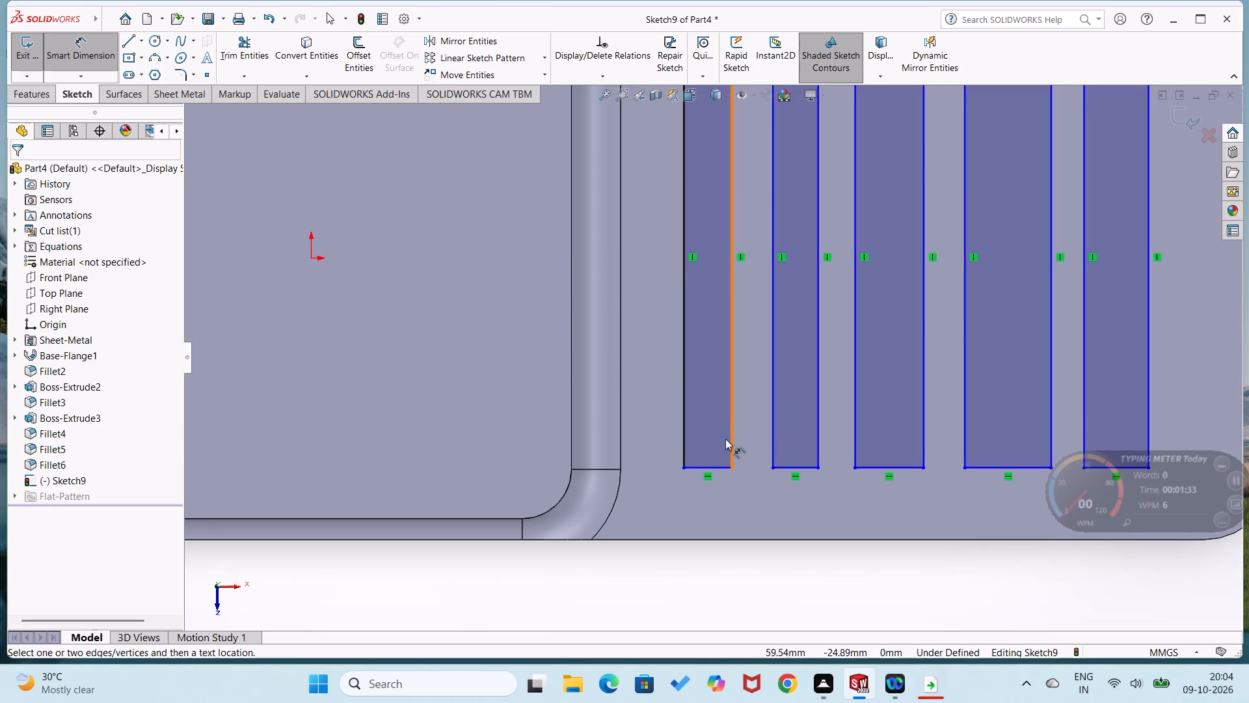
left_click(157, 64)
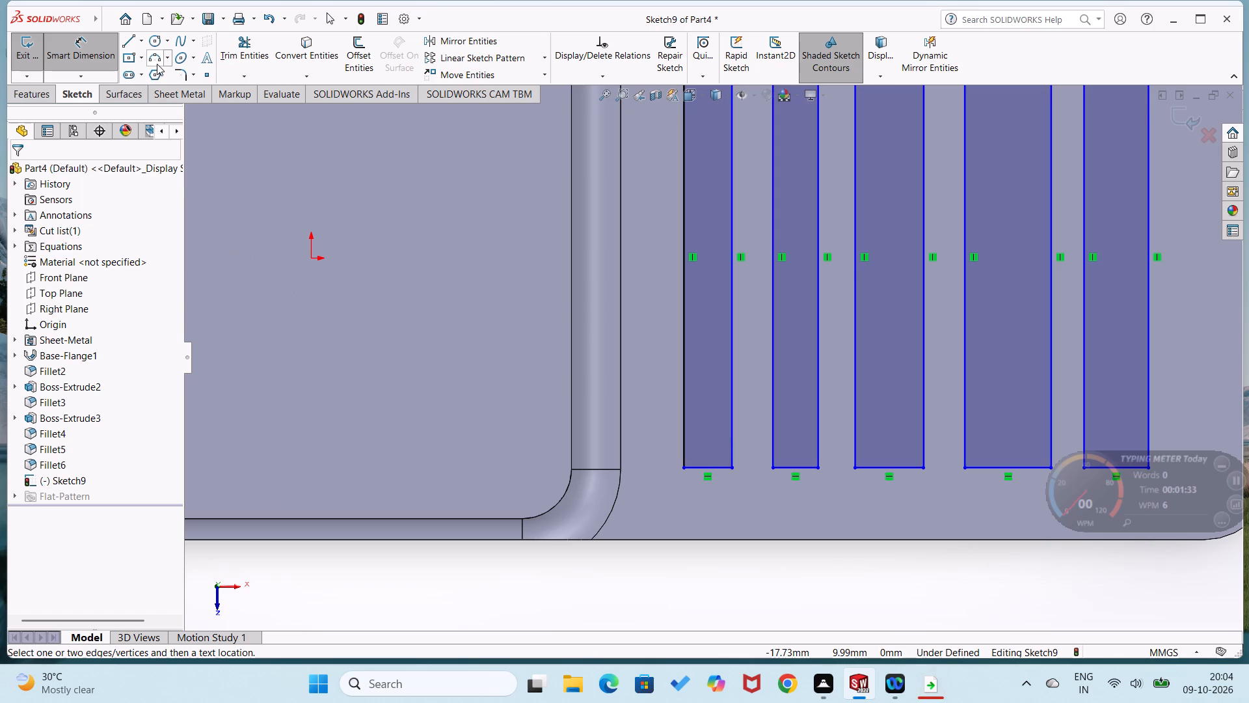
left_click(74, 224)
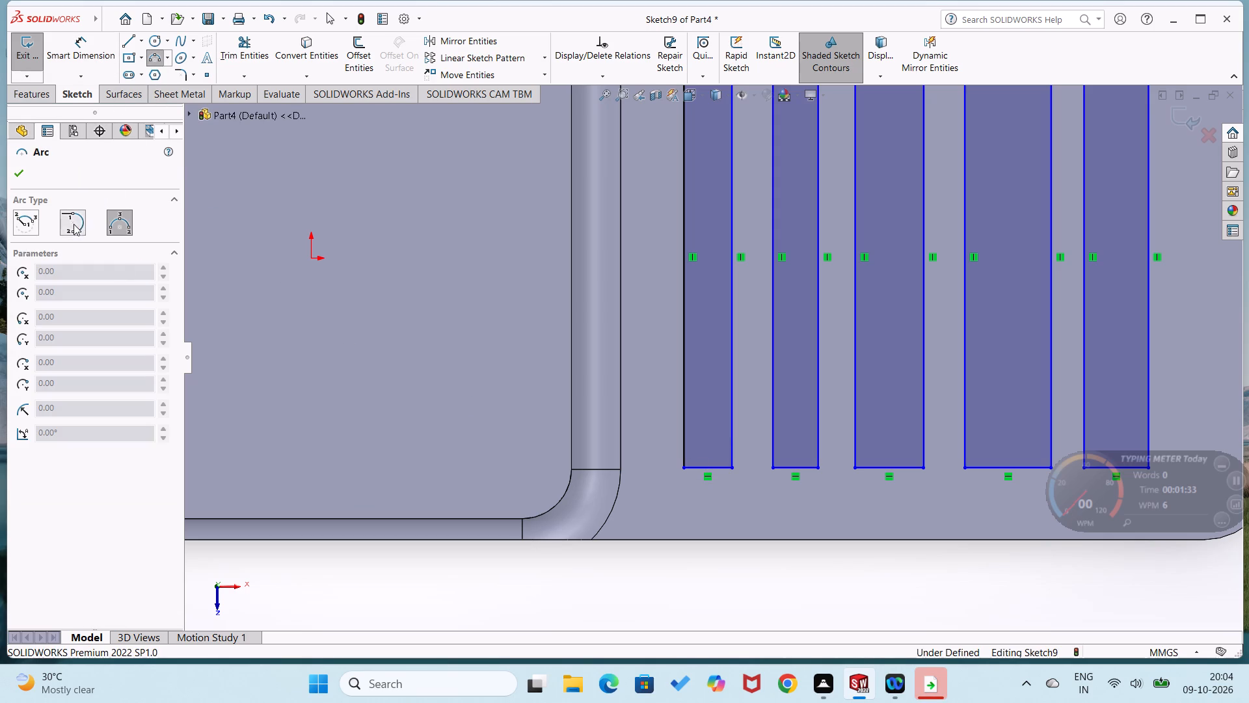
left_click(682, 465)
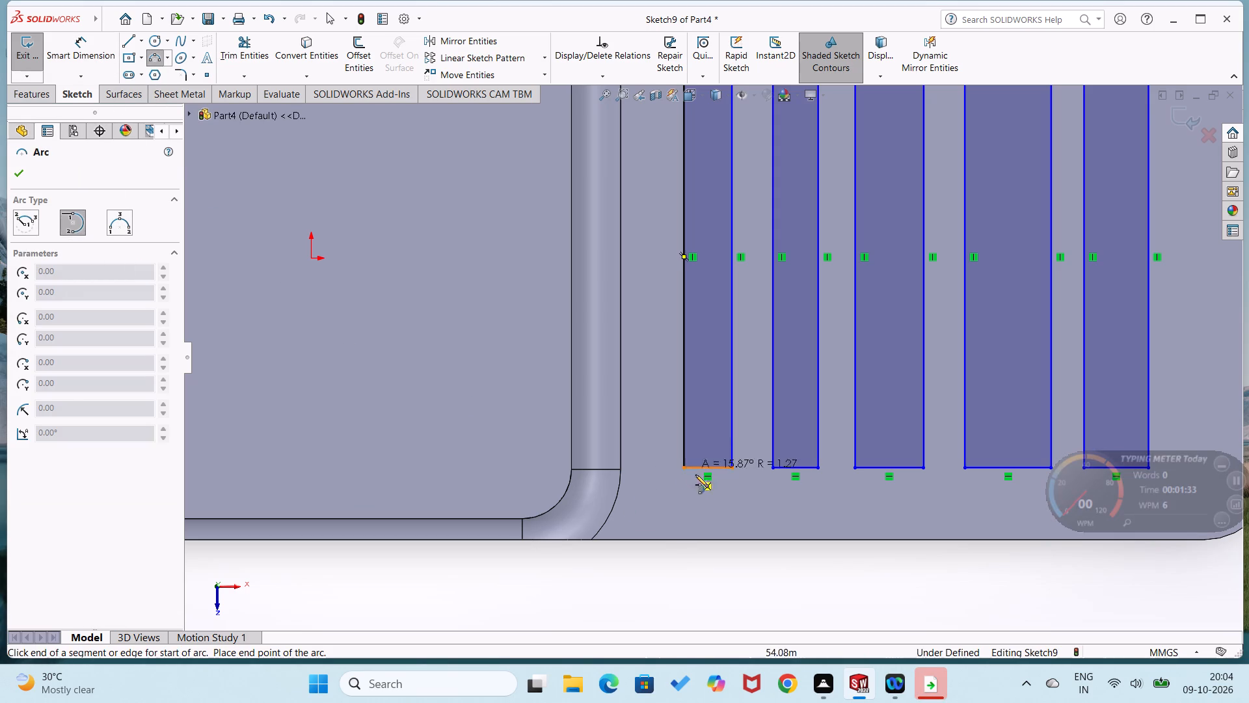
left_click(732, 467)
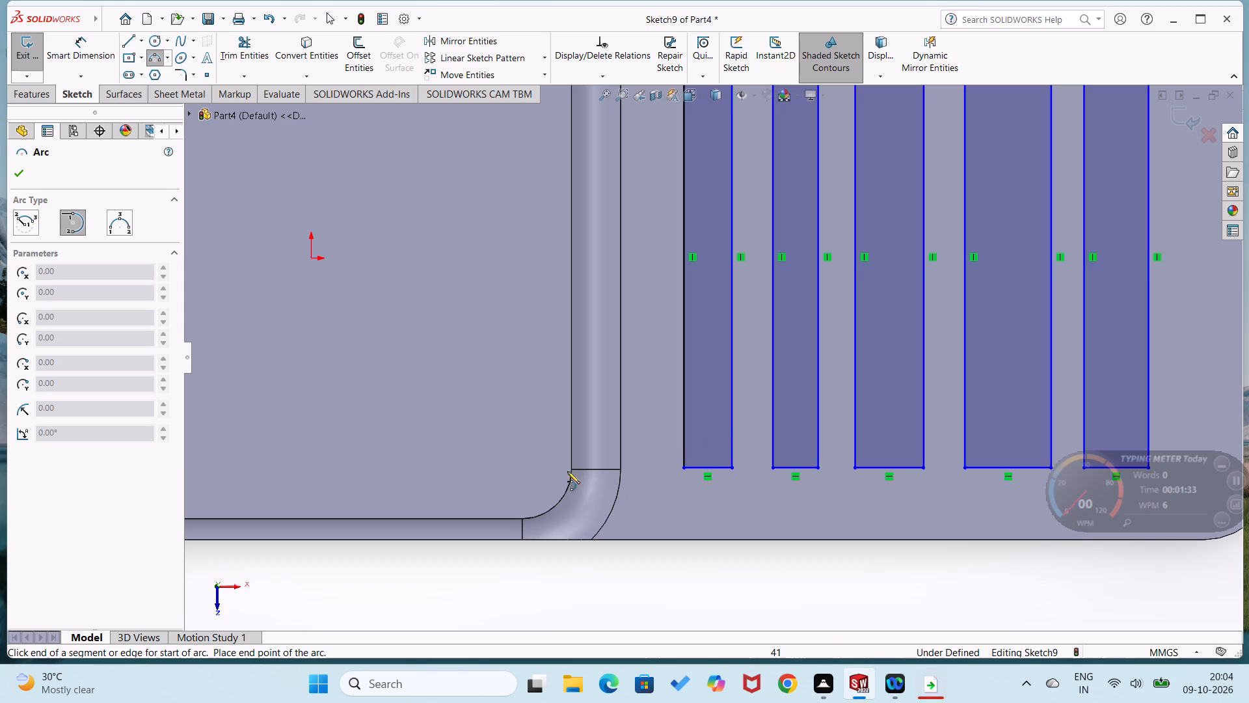
Cap the lower ends of the two rectangles nearest the box with 3-point semicircular arcs, radii about 3.4 and 3.2 mm.
left_click(117, 224)
left_click(686, 469)
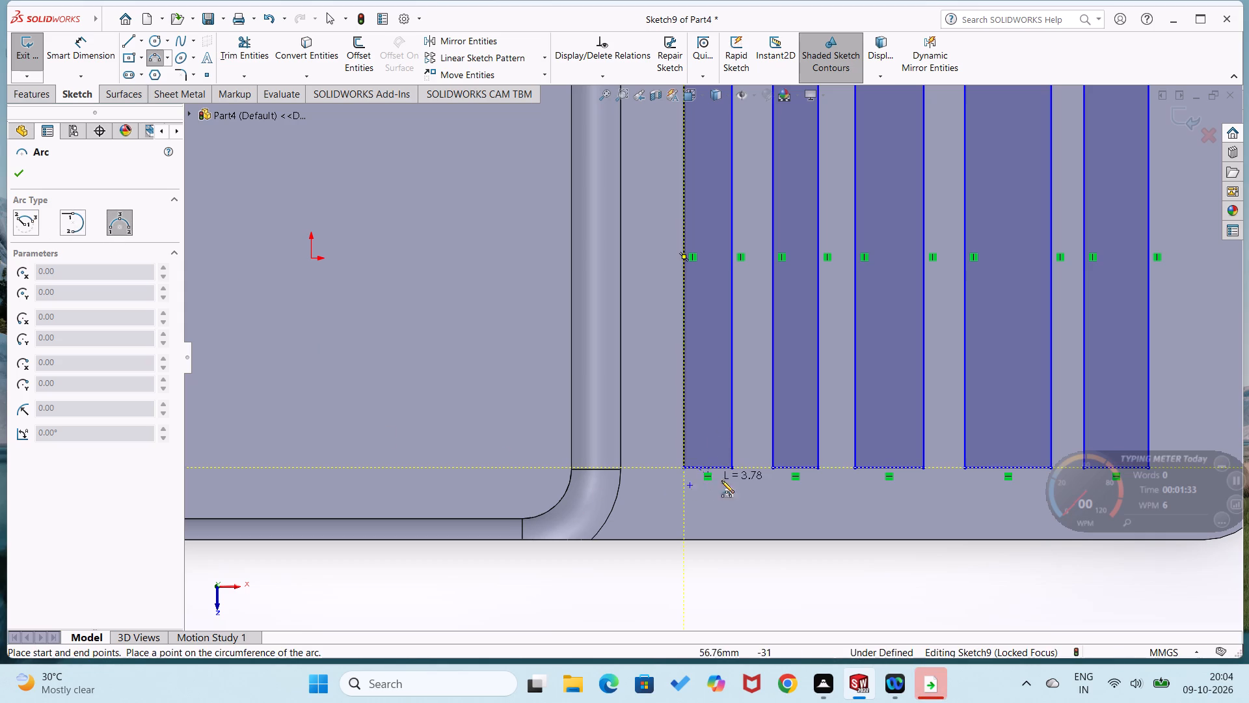
left_click(731, 468)
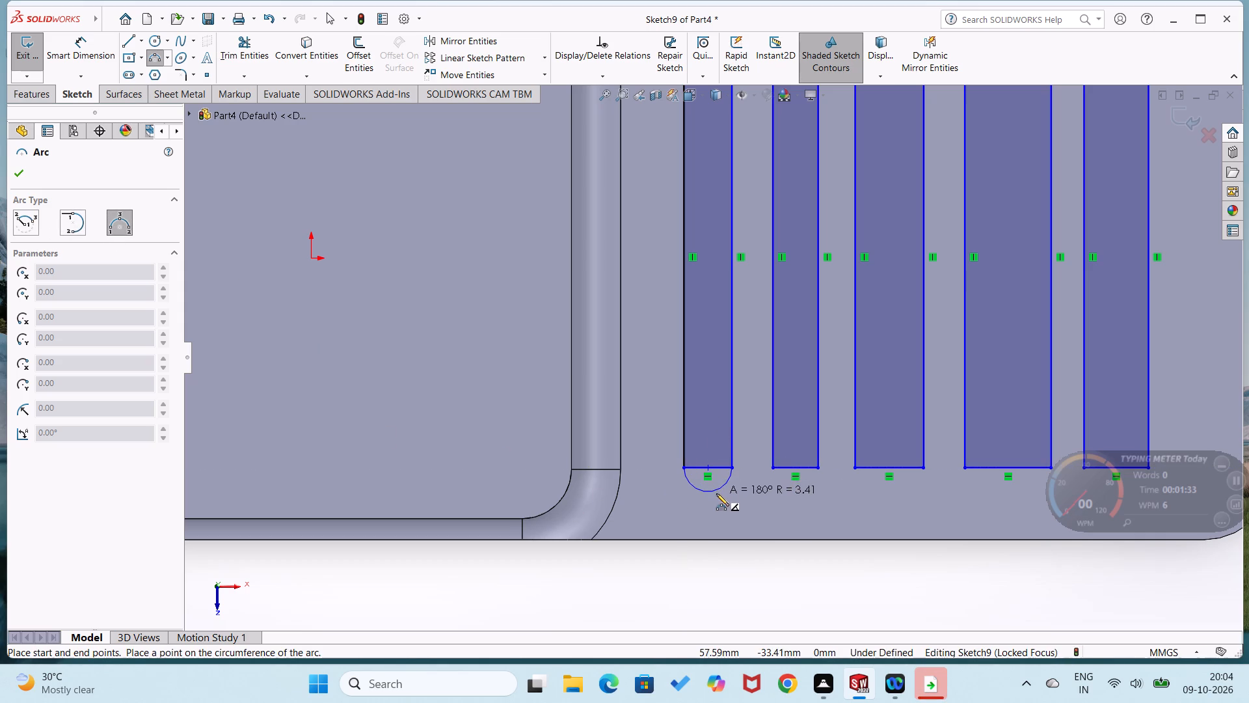
left_click(716, 493)
left_click(770, 471)
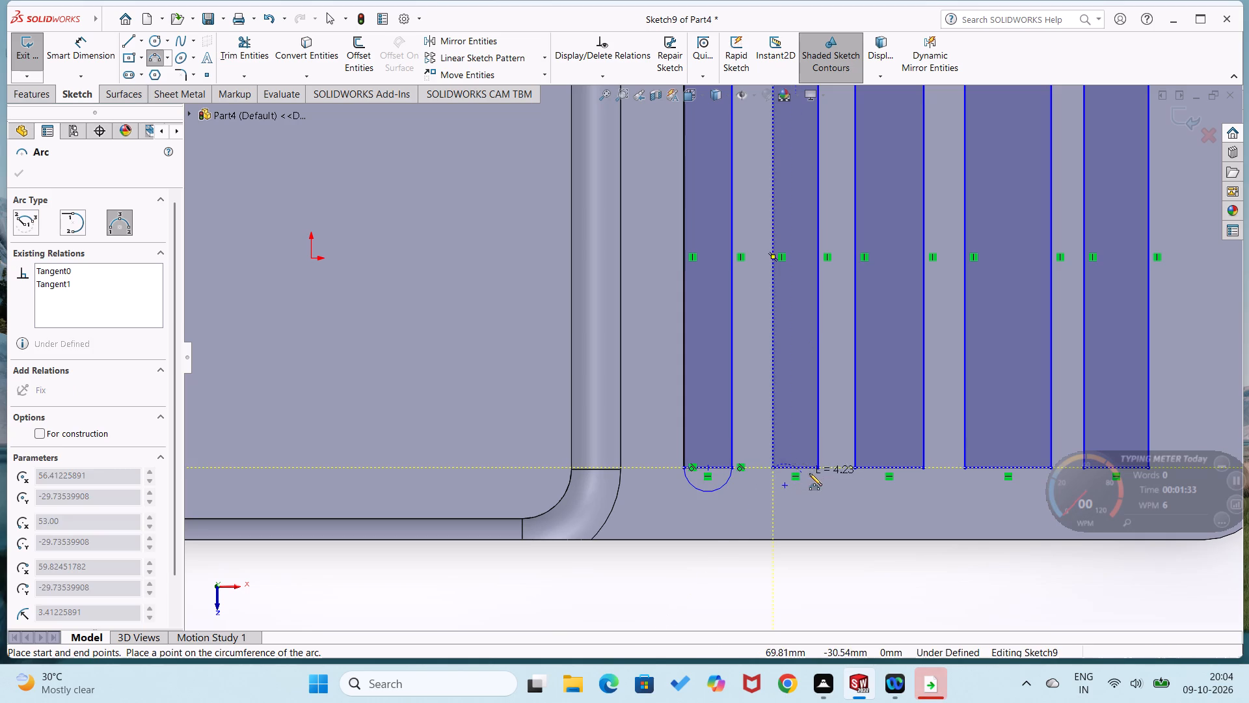
left_click(820, 467)
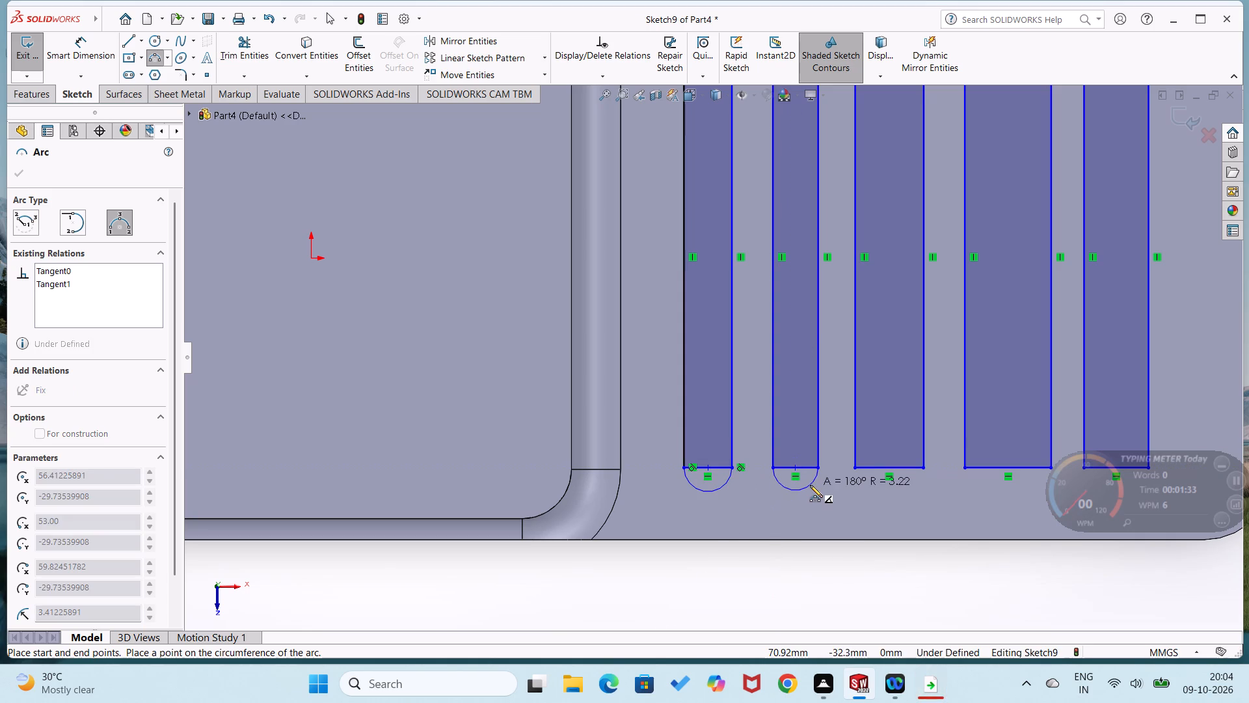
left_click(810, 485)
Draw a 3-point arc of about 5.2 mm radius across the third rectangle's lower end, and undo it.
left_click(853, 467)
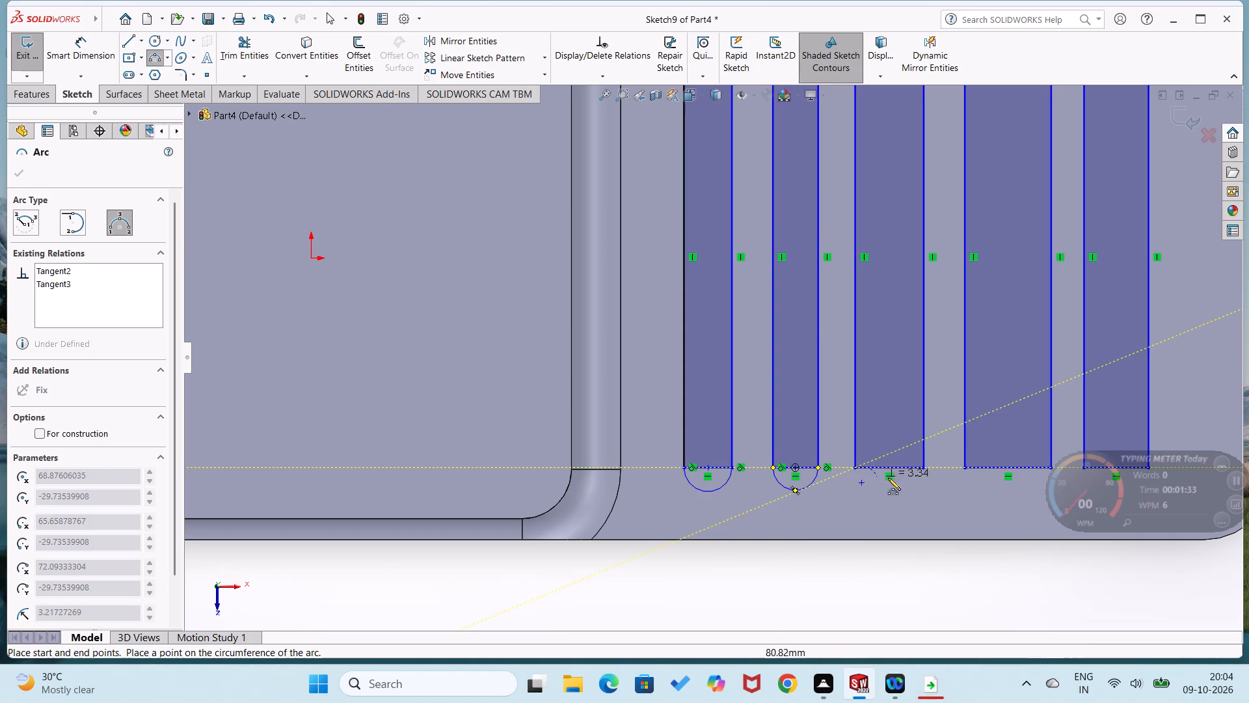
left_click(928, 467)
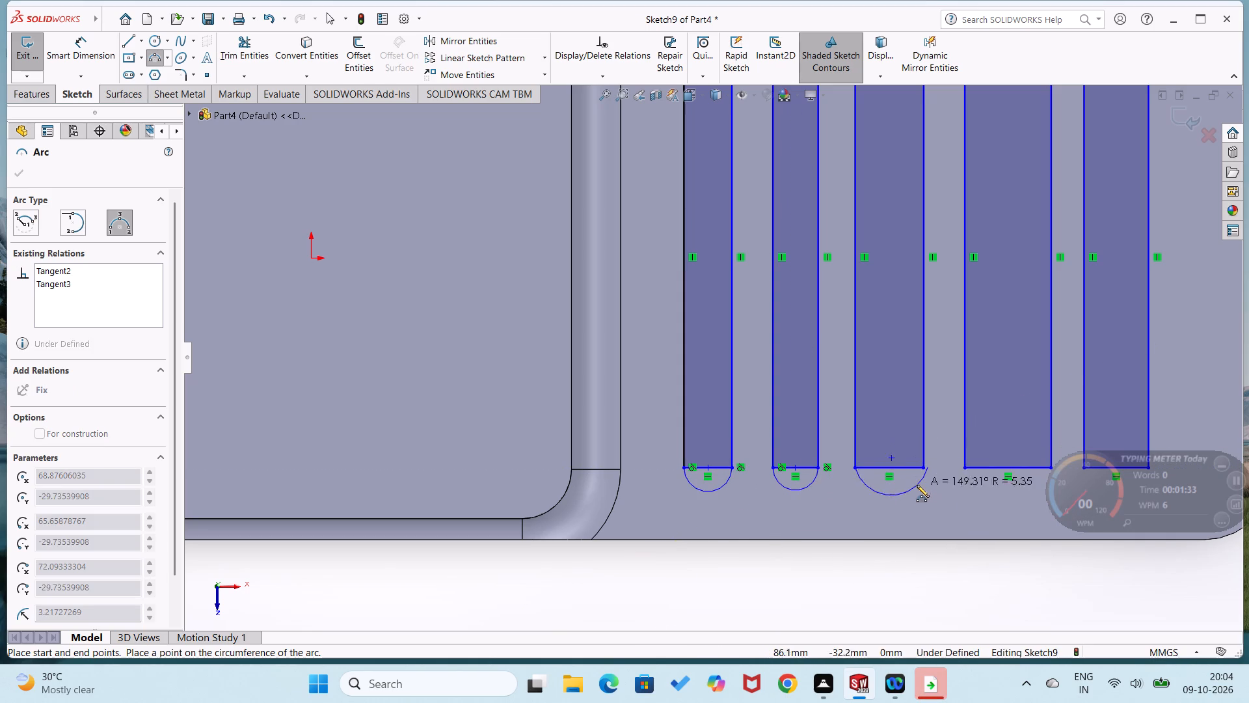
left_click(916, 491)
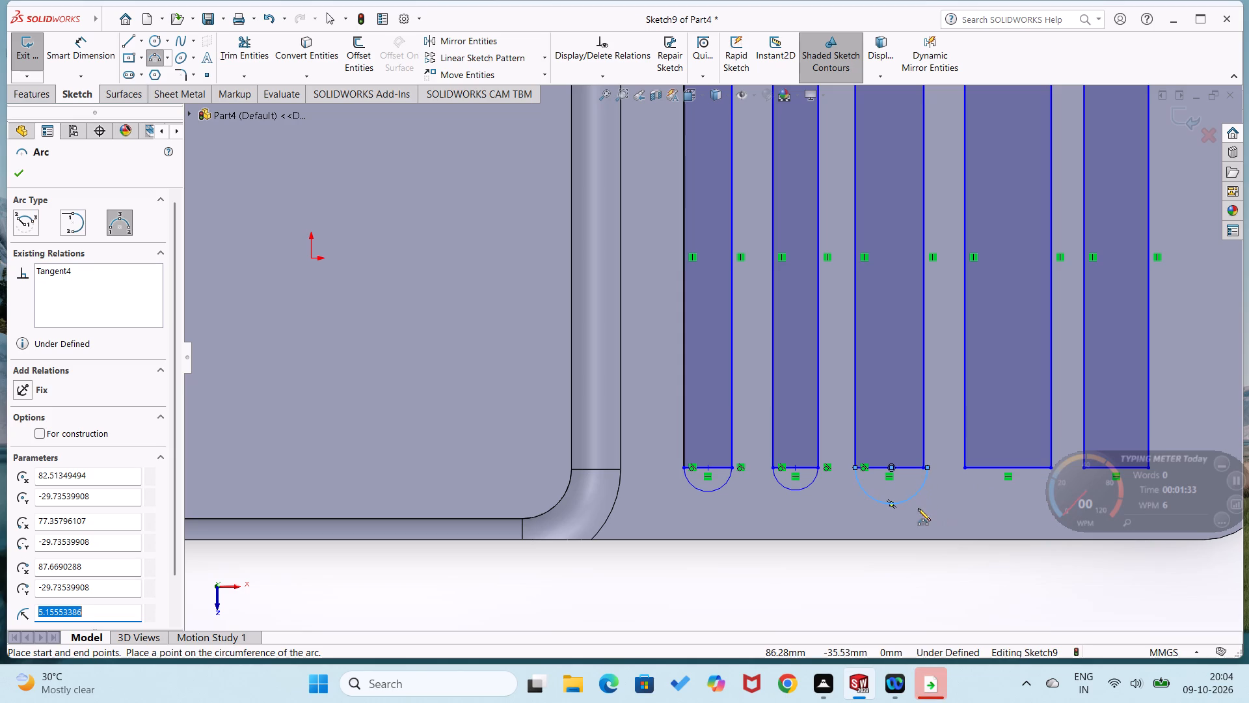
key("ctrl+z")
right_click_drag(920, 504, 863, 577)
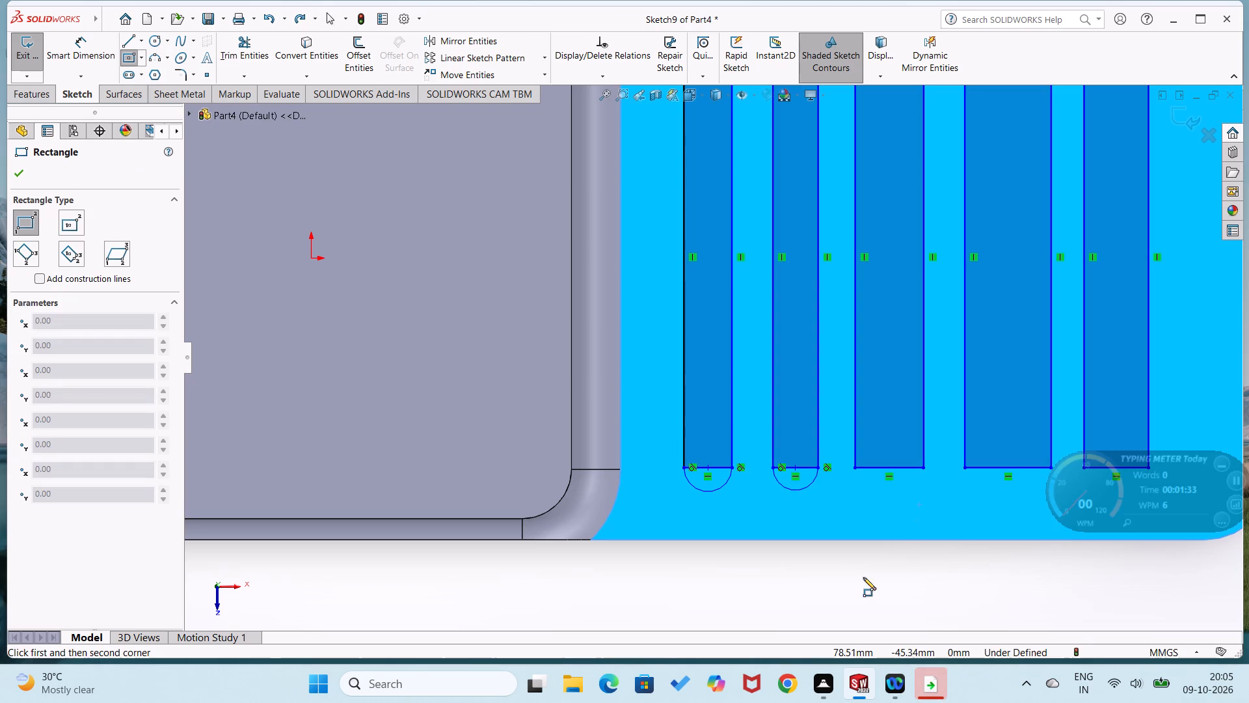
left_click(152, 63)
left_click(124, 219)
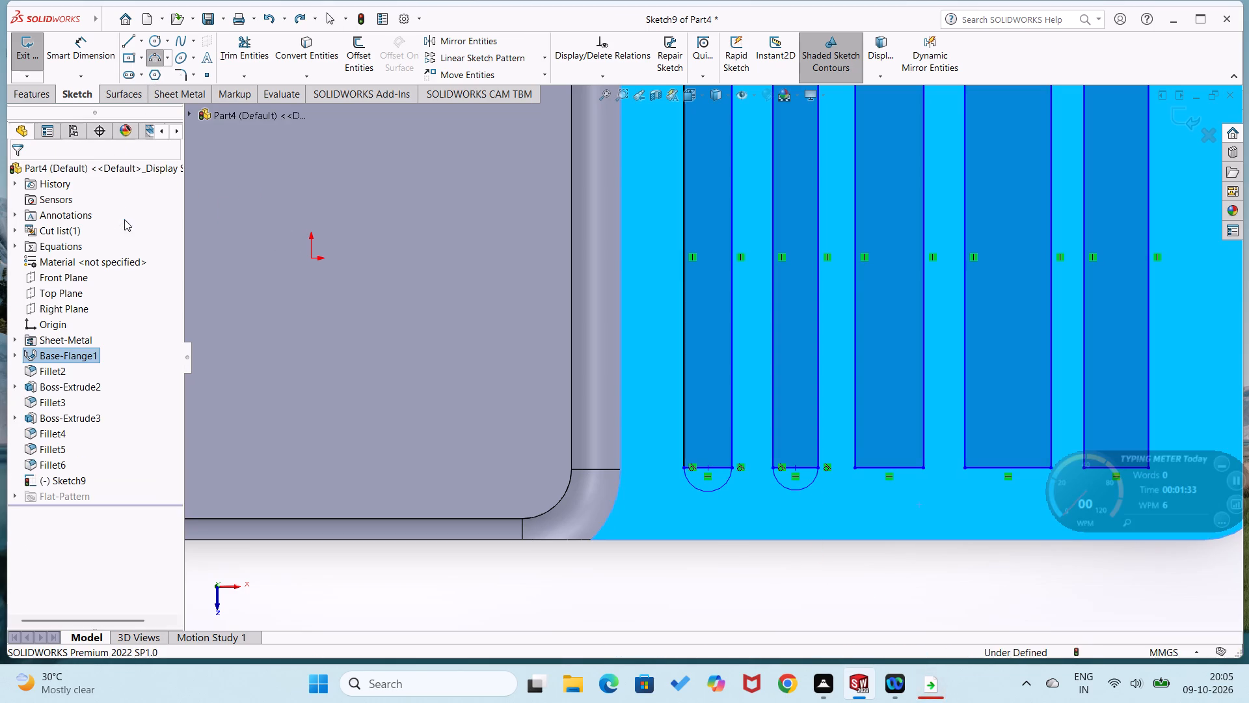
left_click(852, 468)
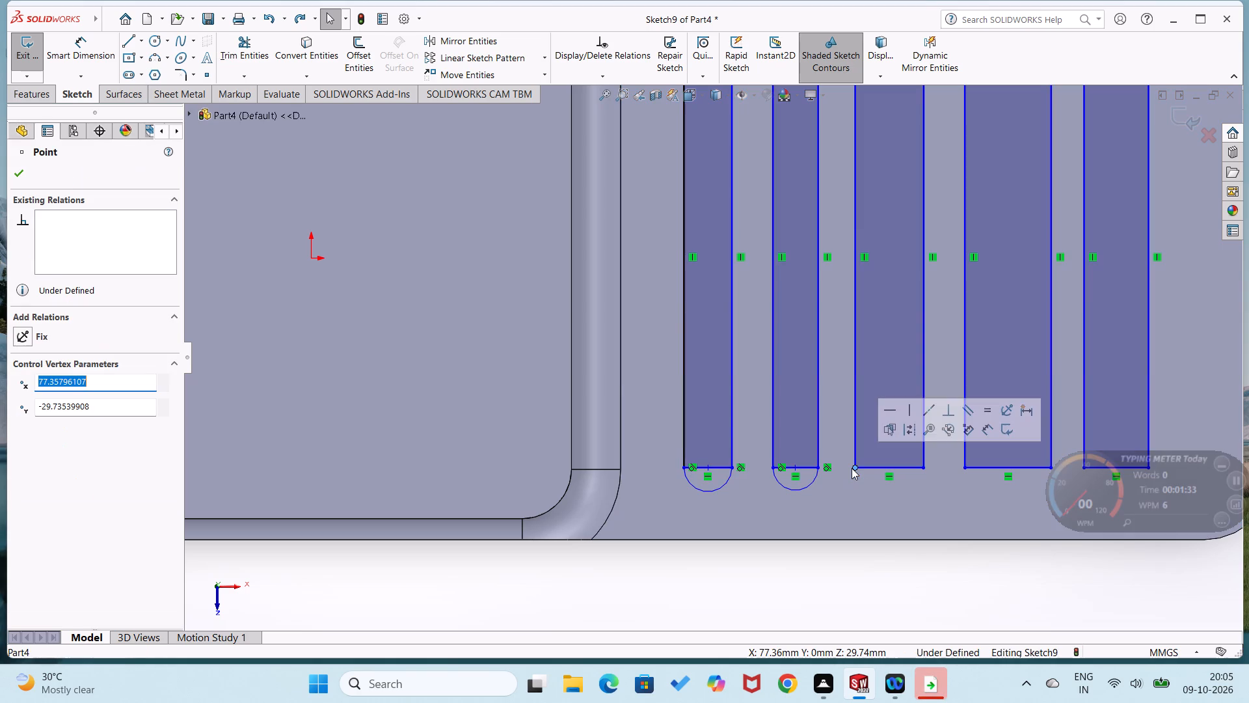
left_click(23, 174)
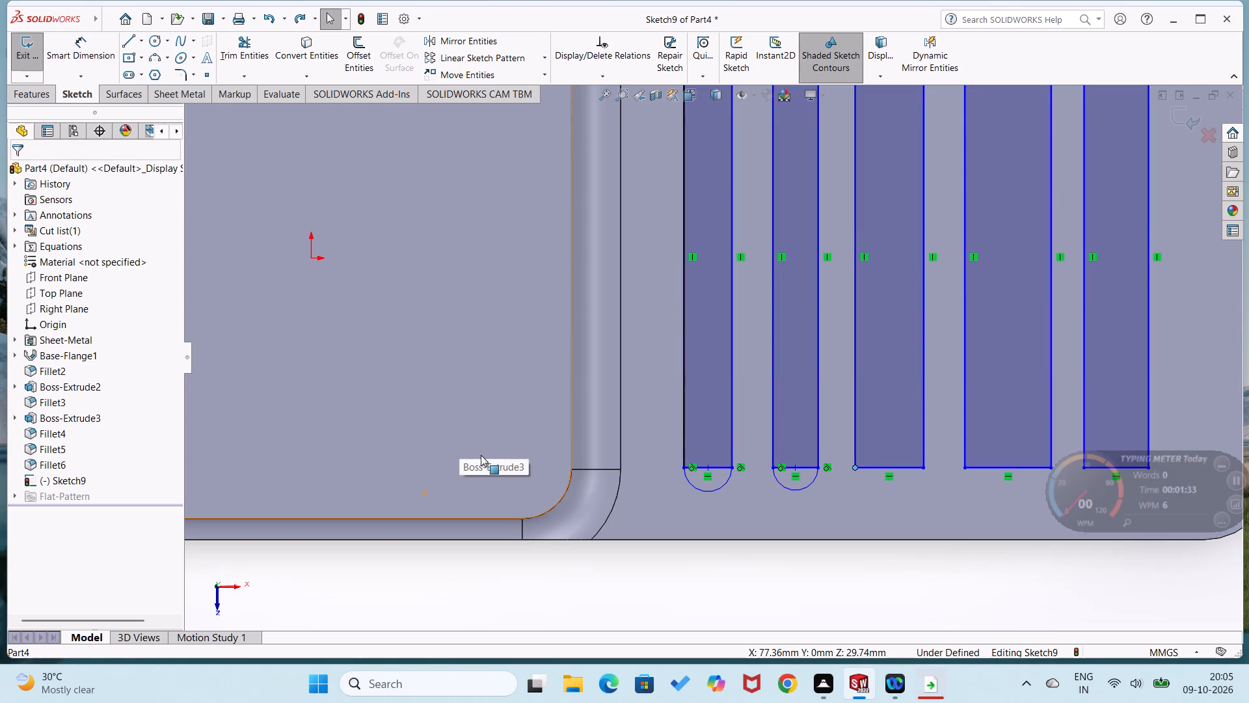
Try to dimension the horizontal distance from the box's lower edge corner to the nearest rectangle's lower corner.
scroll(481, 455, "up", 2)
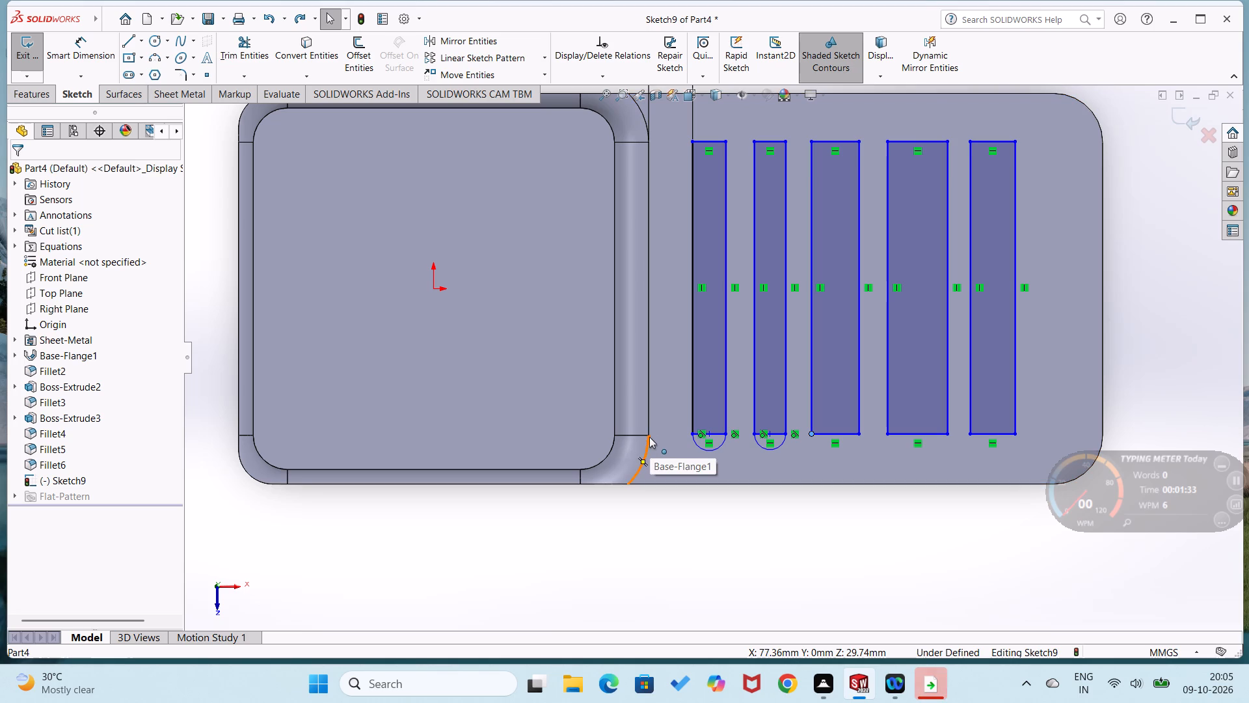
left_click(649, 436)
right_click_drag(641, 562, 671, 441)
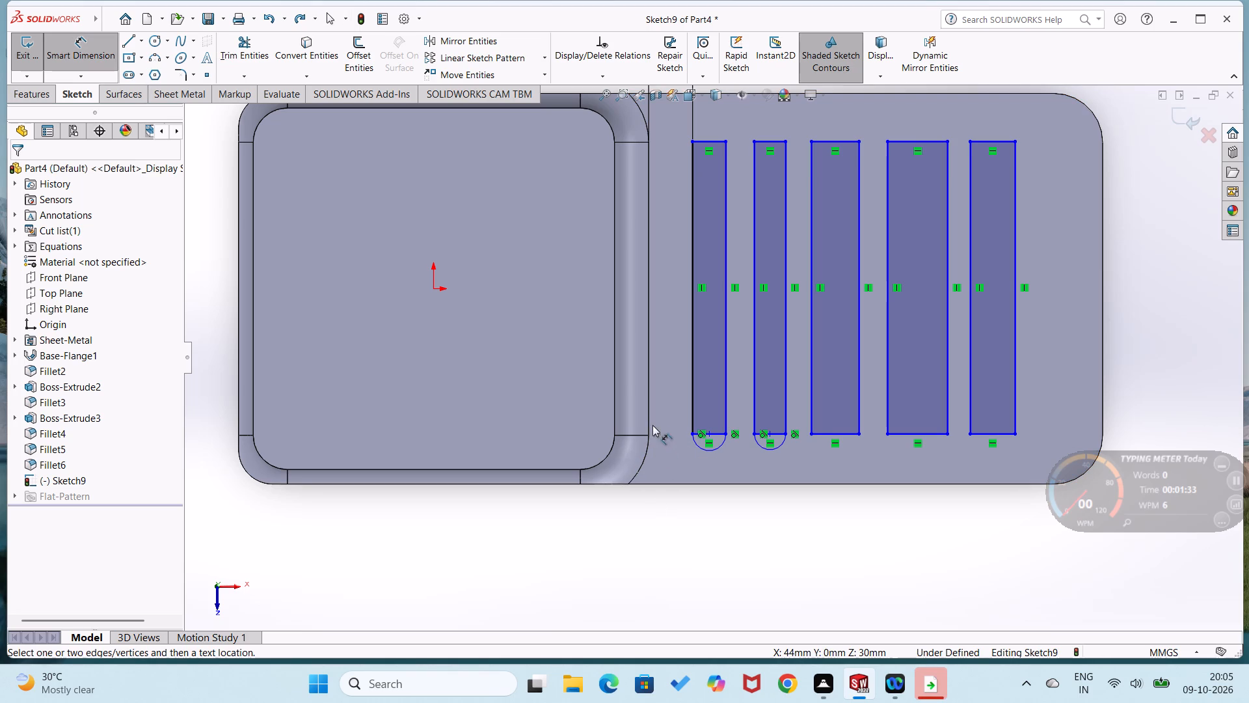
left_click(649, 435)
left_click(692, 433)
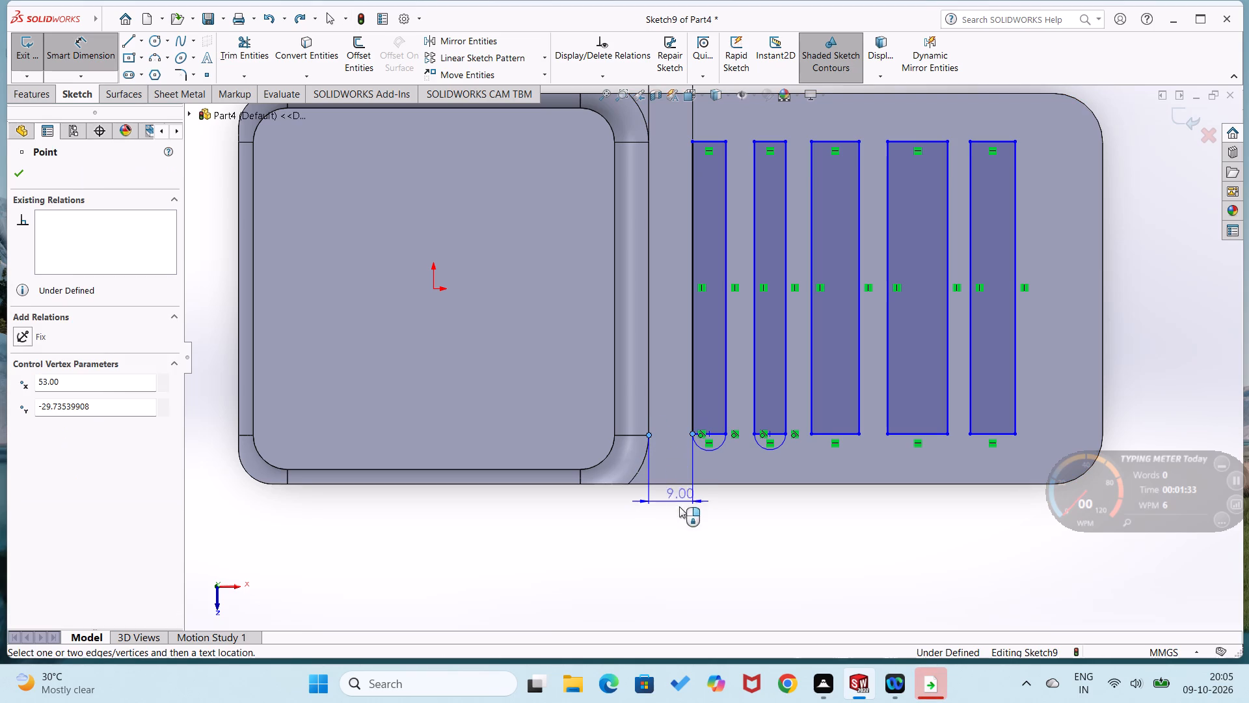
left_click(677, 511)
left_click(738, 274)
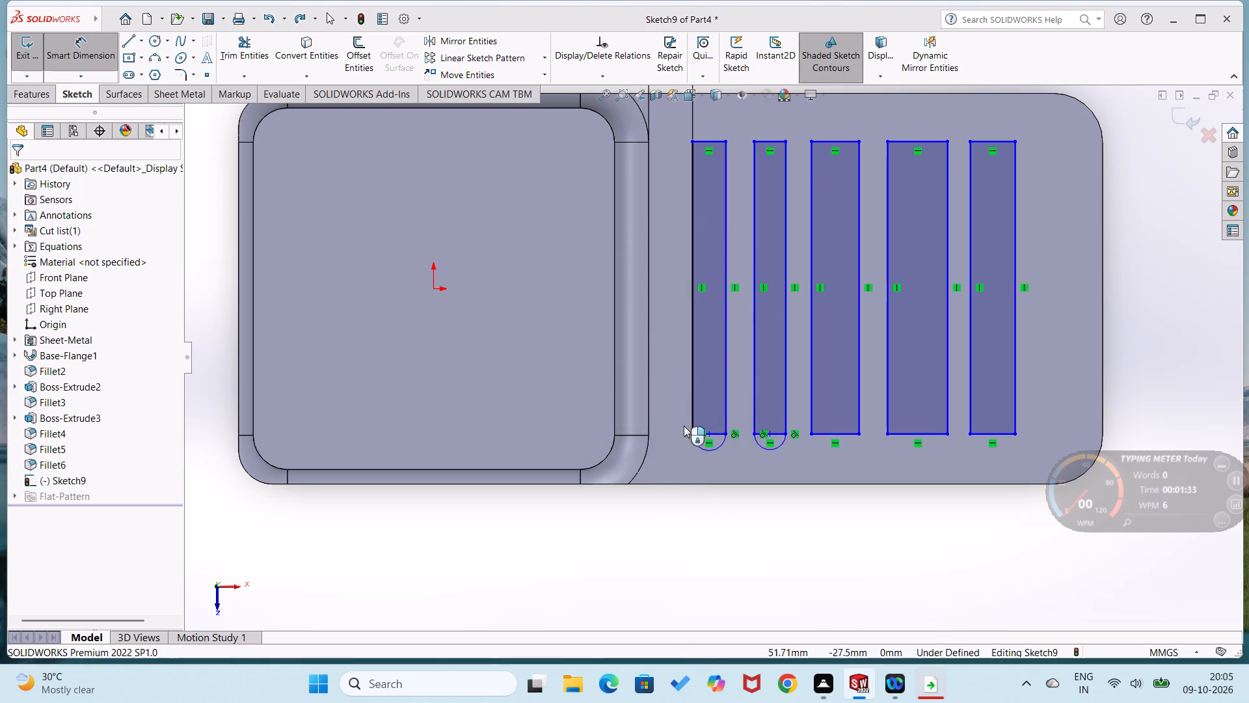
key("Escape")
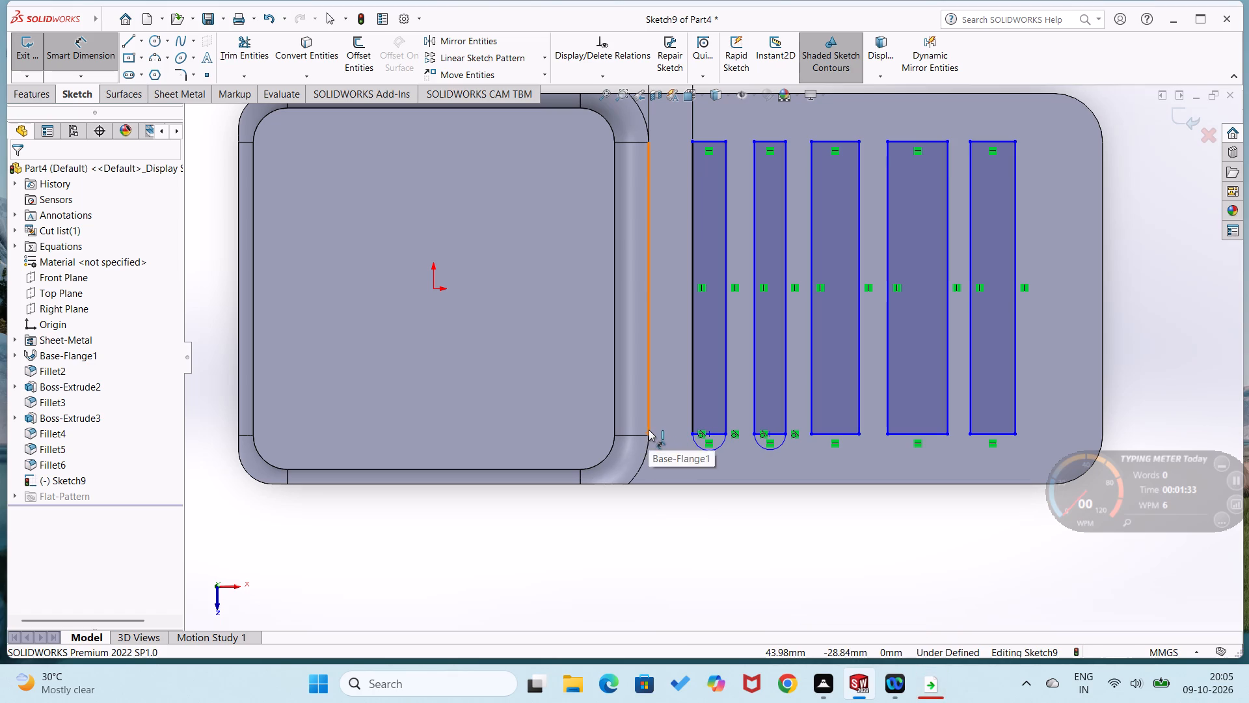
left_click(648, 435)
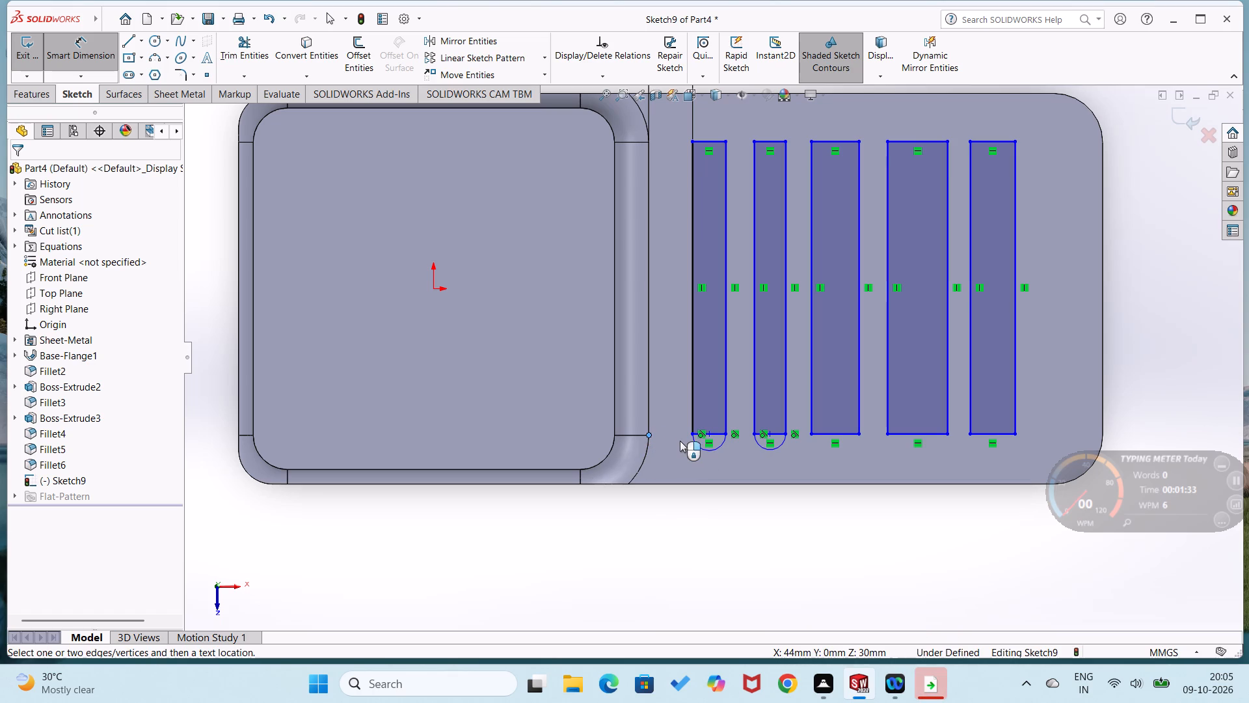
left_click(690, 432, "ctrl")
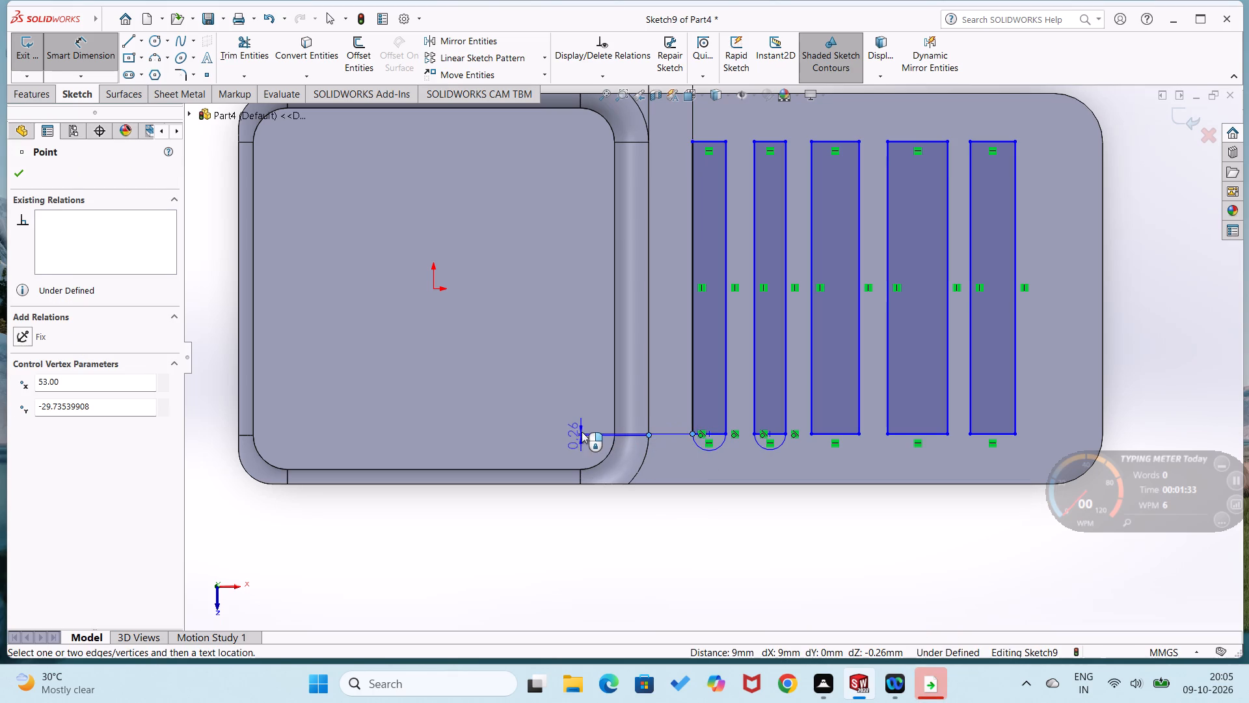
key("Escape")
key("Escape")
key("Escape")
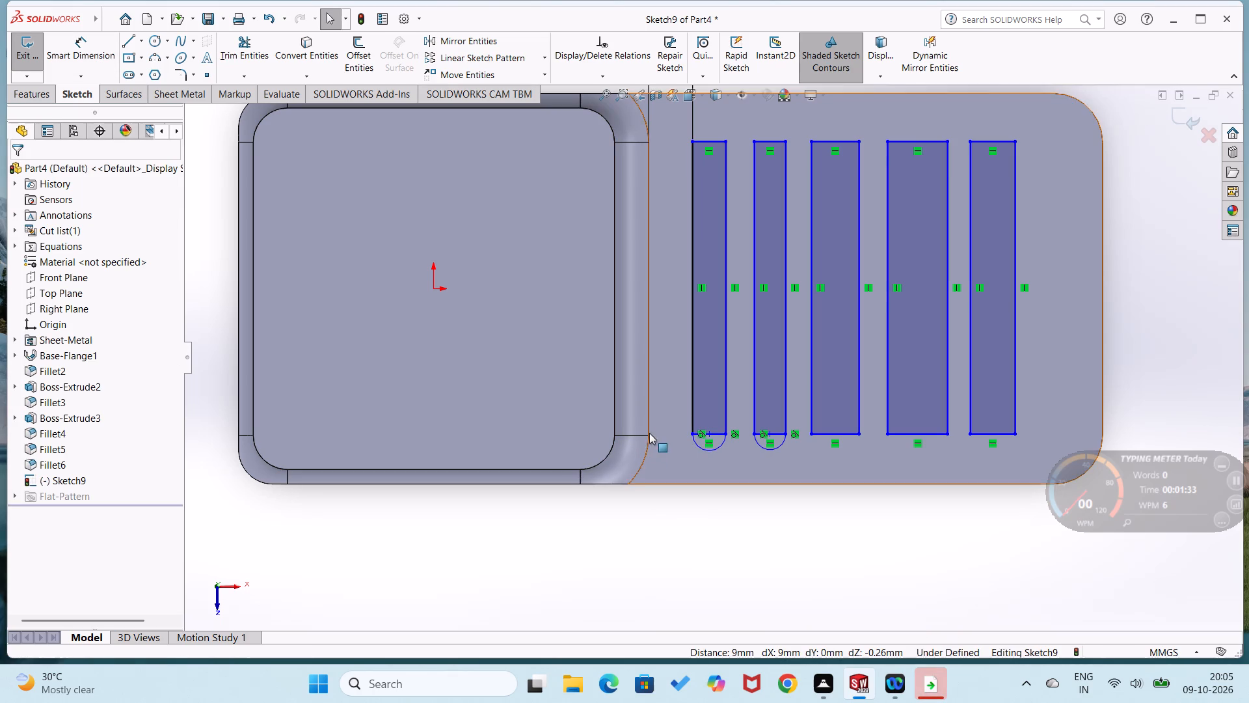
Add Horizontal relations aligning the nearest rectangle's lower and upper corners on the box side with the matching ends of the box's edge.
left_click(649, 437)
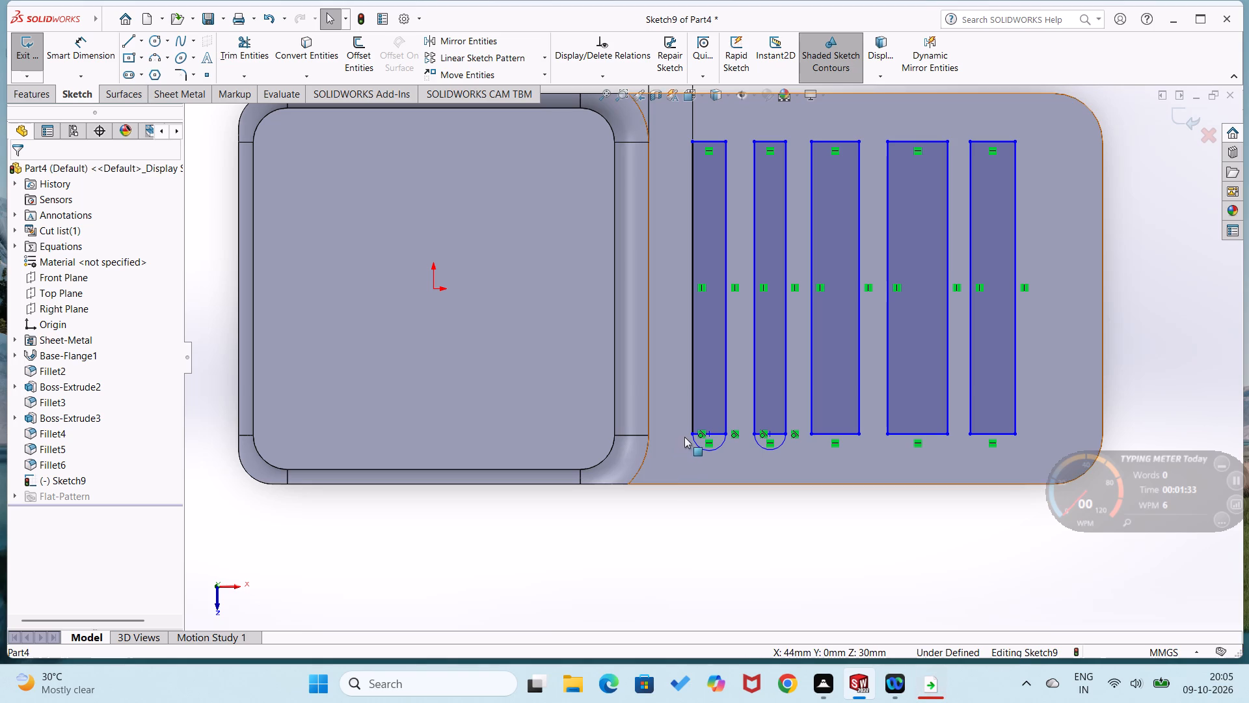
left_click(648, 436)
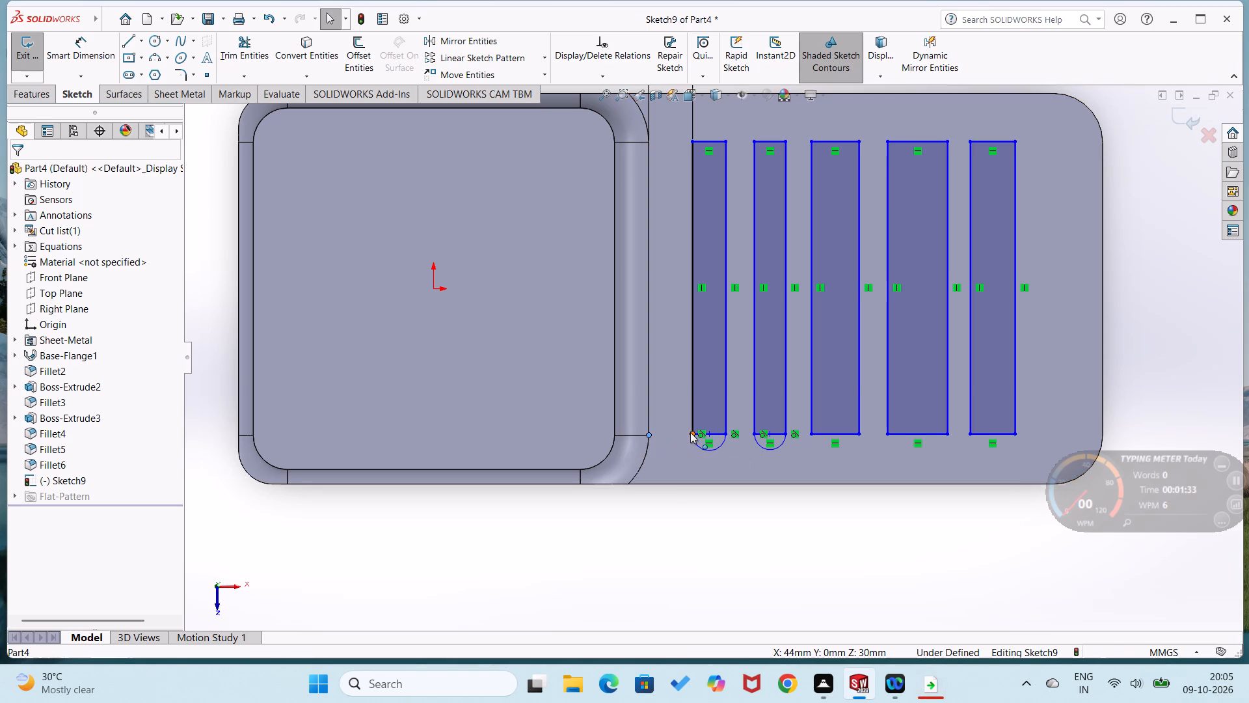
left_click(691, 432, "ctrl")
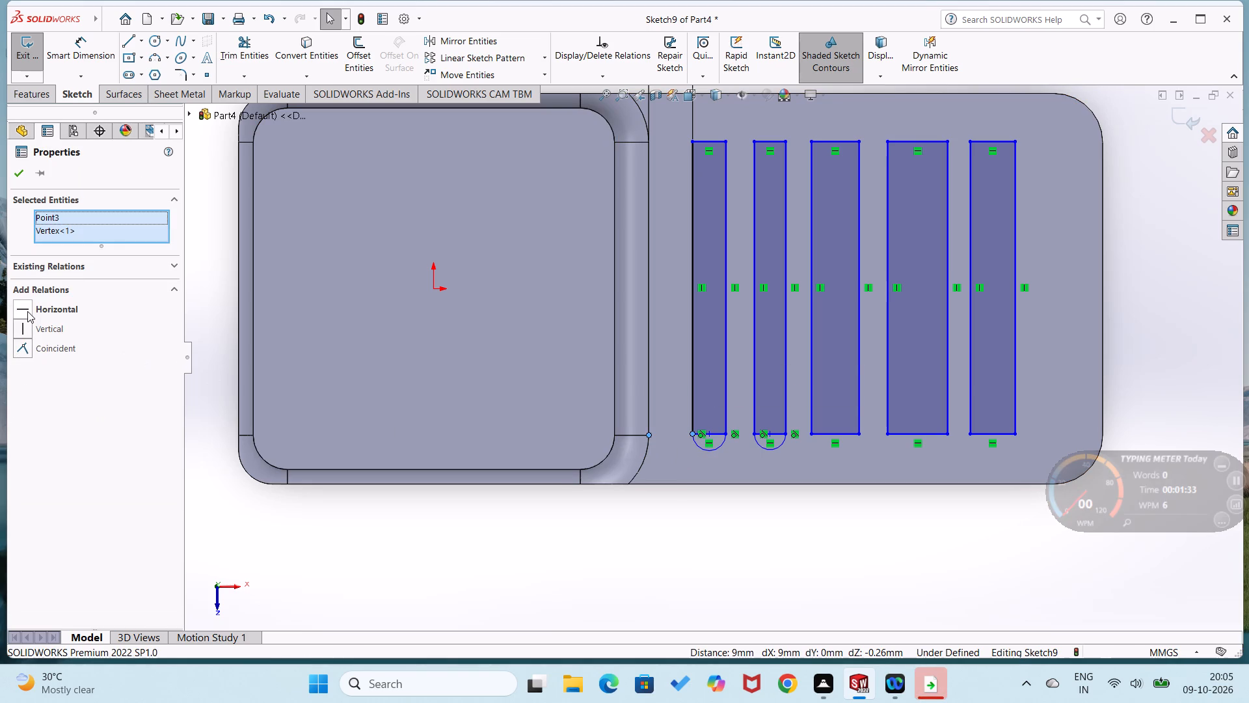
left_click(27, 311)
left_click_drag(508, 556, 515, 544)
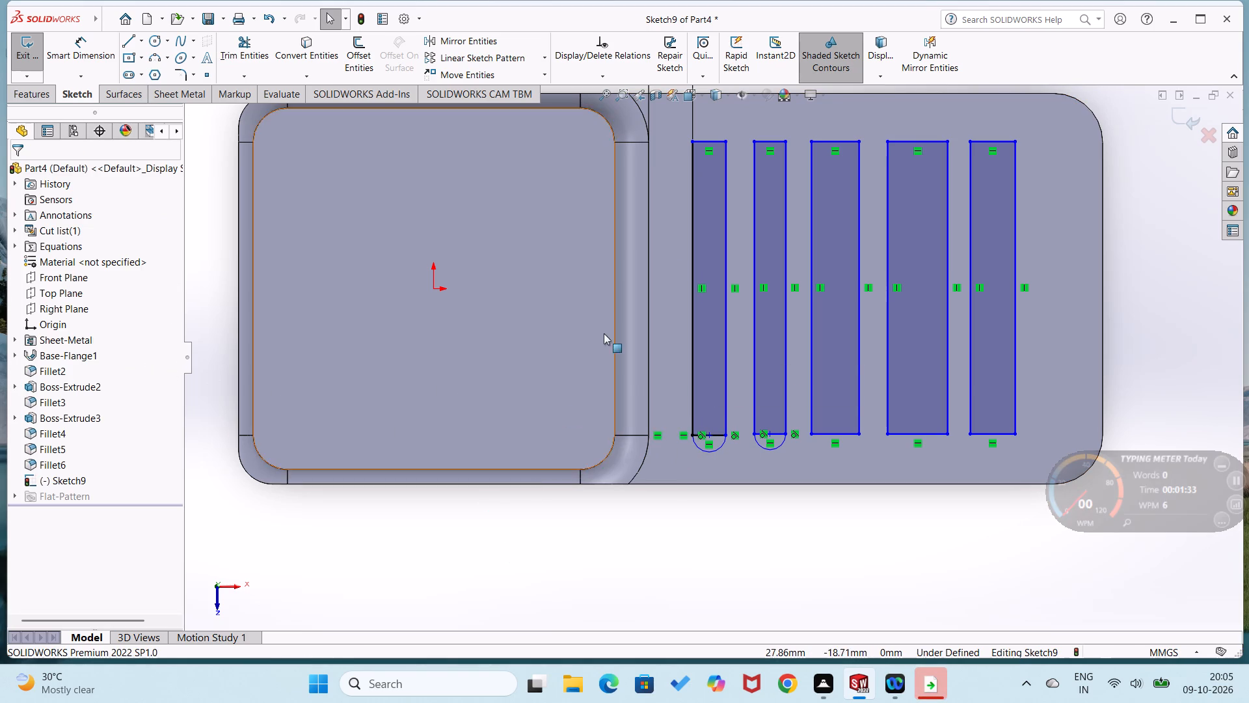
left_click(648, 144)
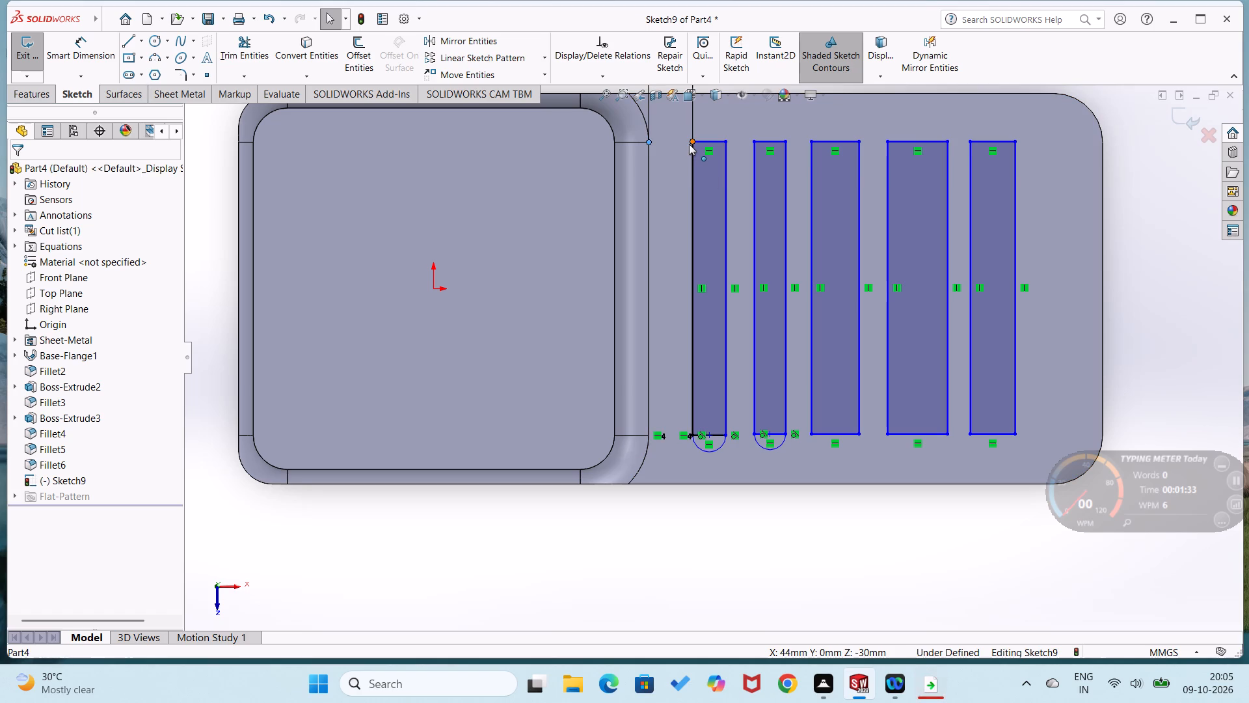
left_click(689, 144, "ctrl")
left_click(16, 305)
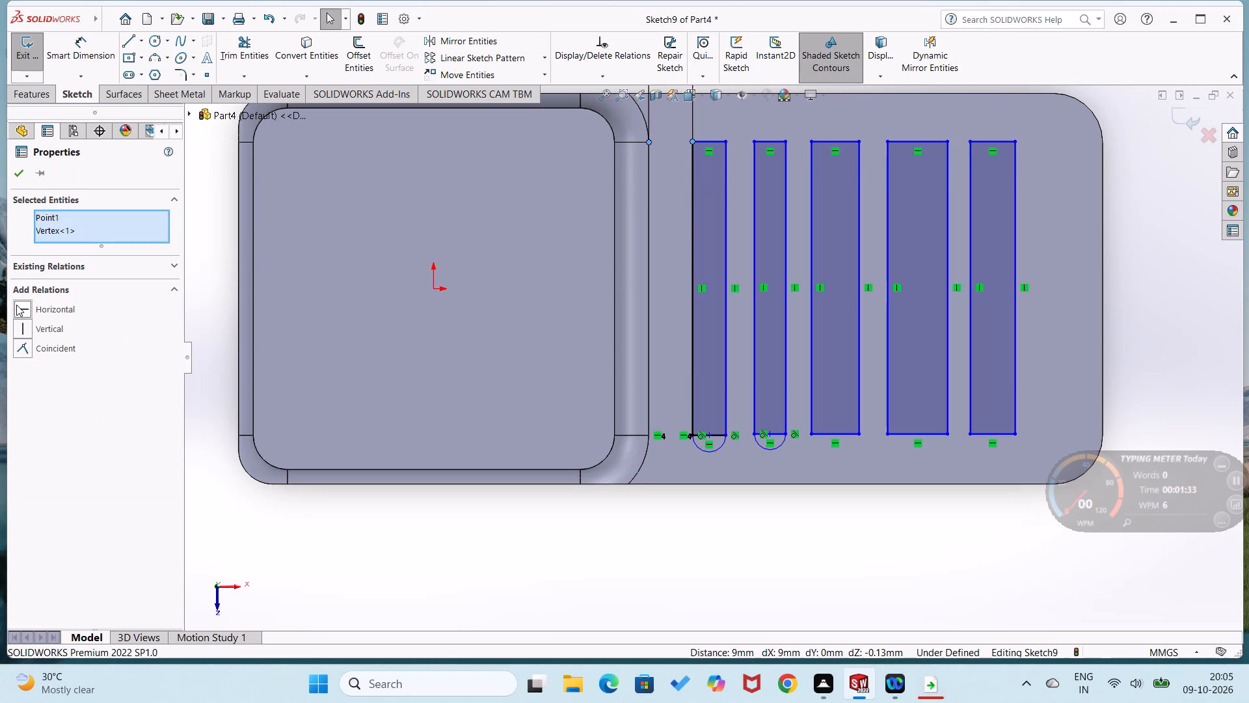
left_click(20, 174)
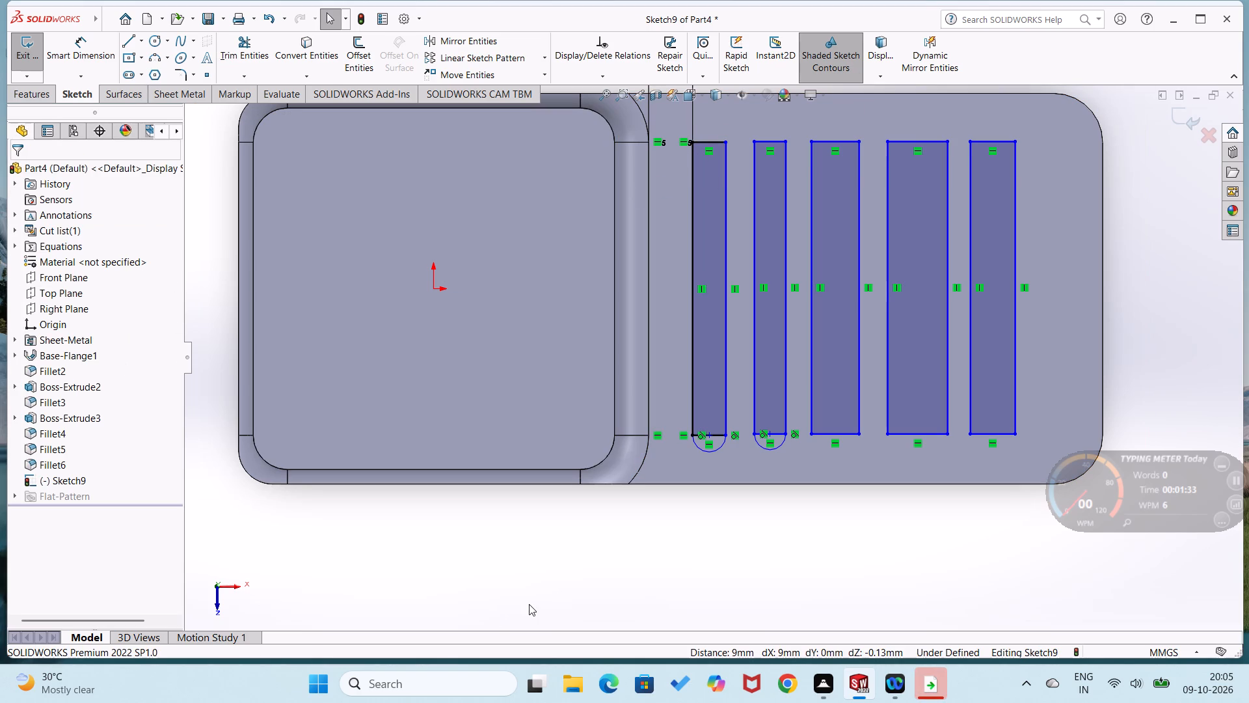
left_click(530, 604)
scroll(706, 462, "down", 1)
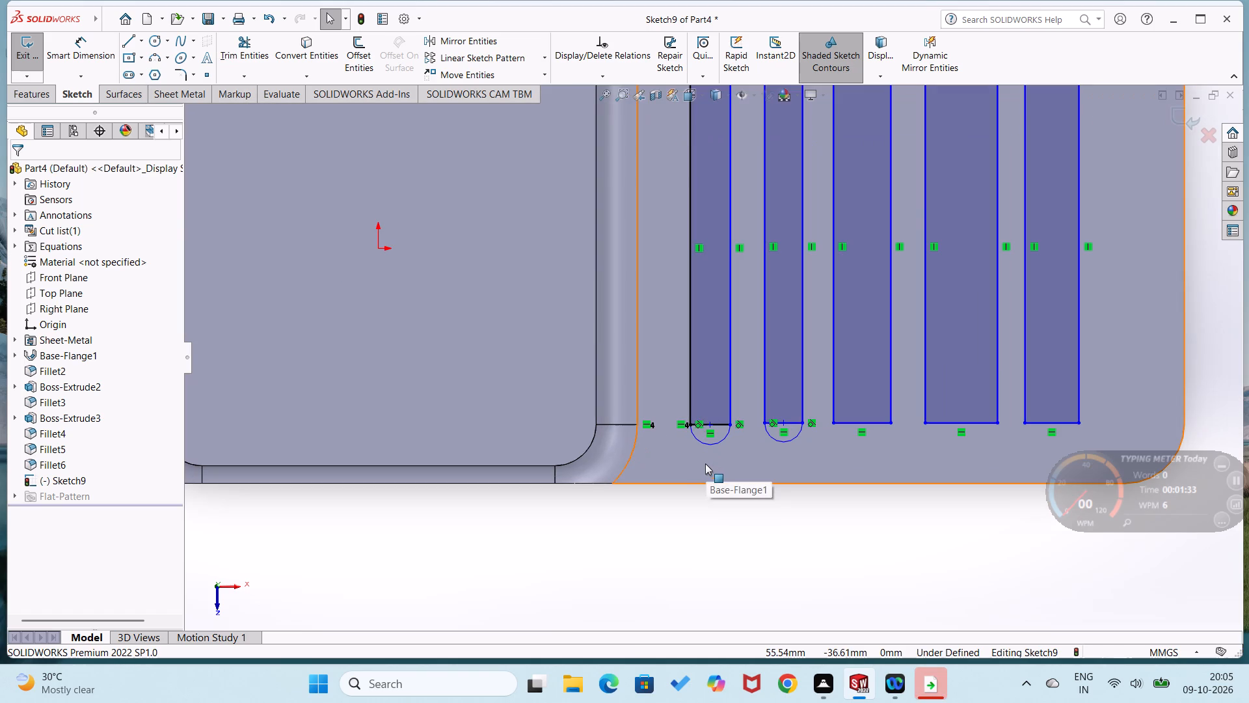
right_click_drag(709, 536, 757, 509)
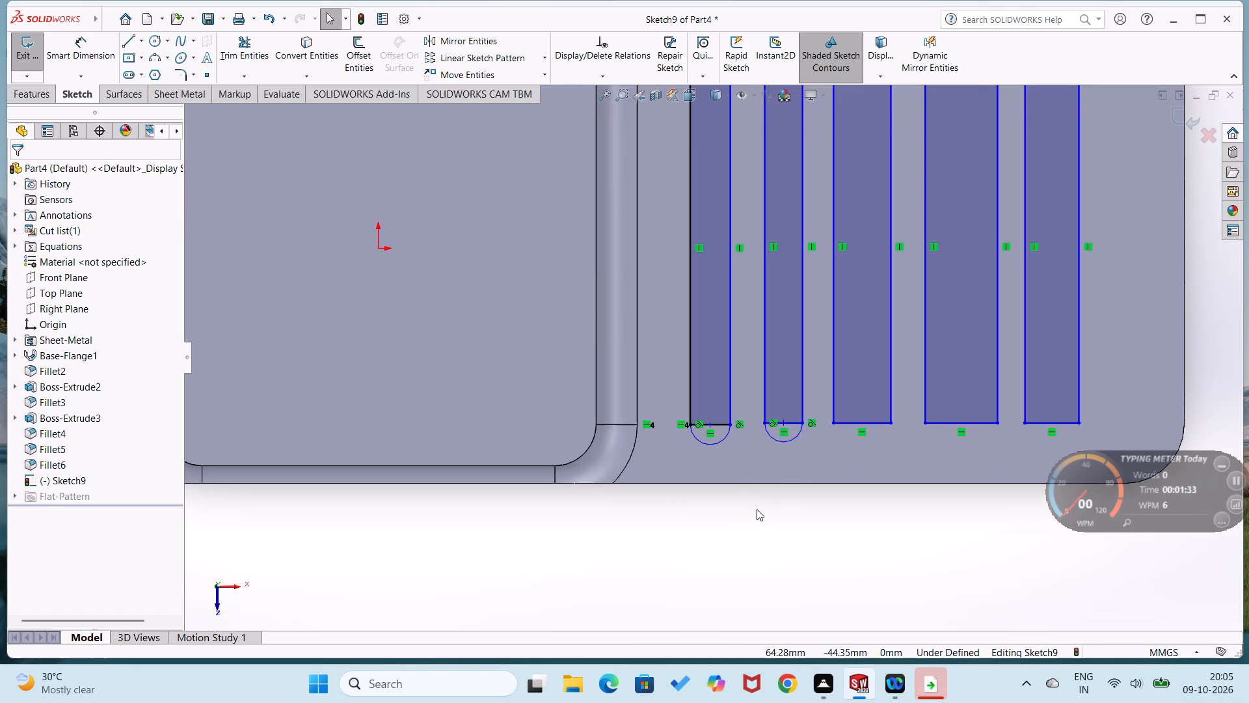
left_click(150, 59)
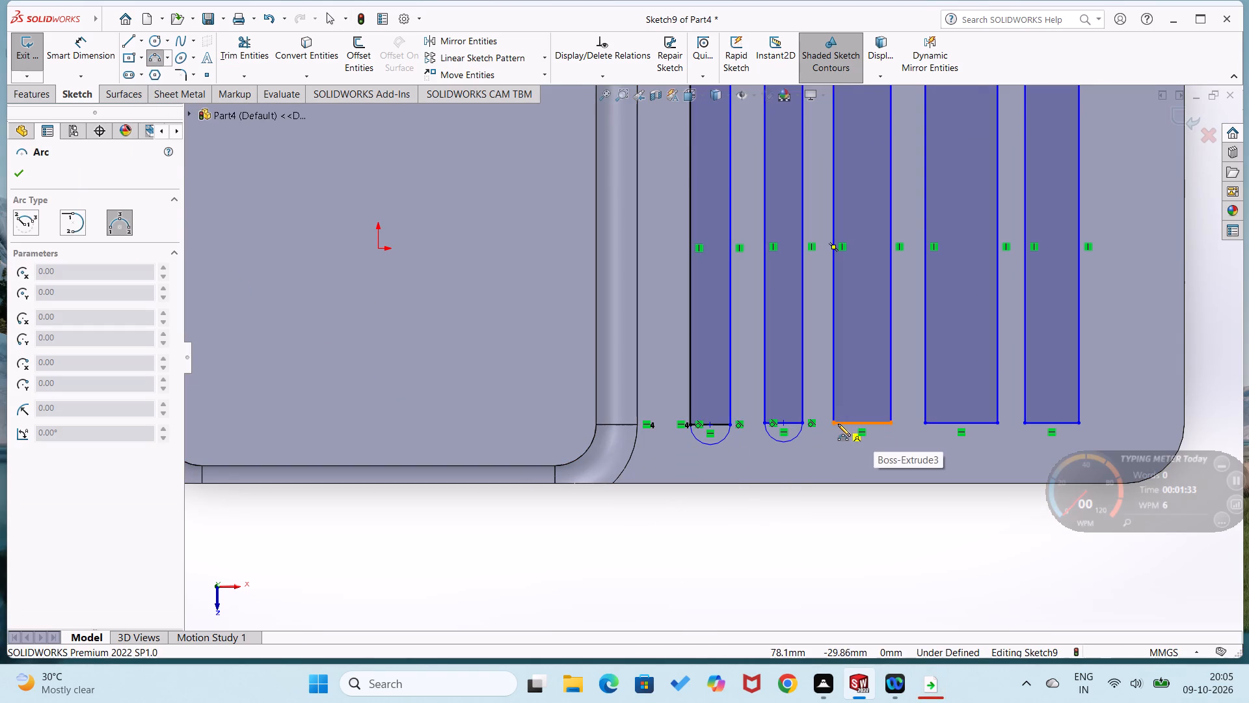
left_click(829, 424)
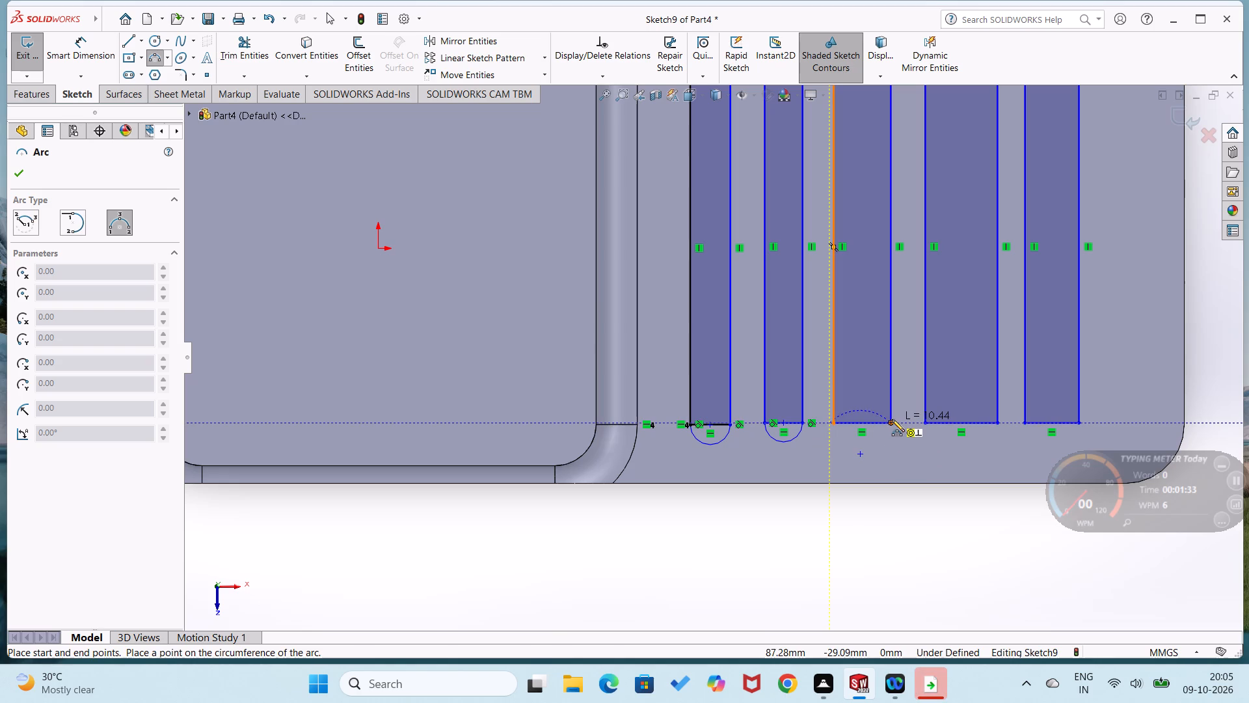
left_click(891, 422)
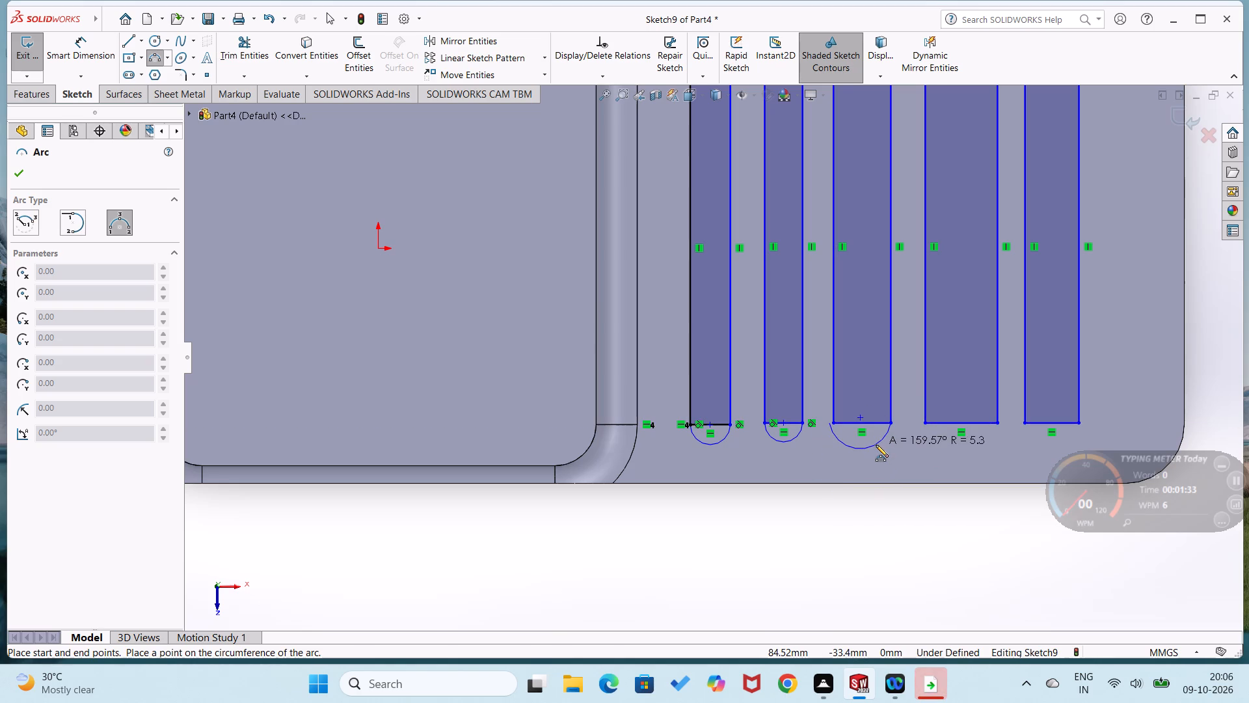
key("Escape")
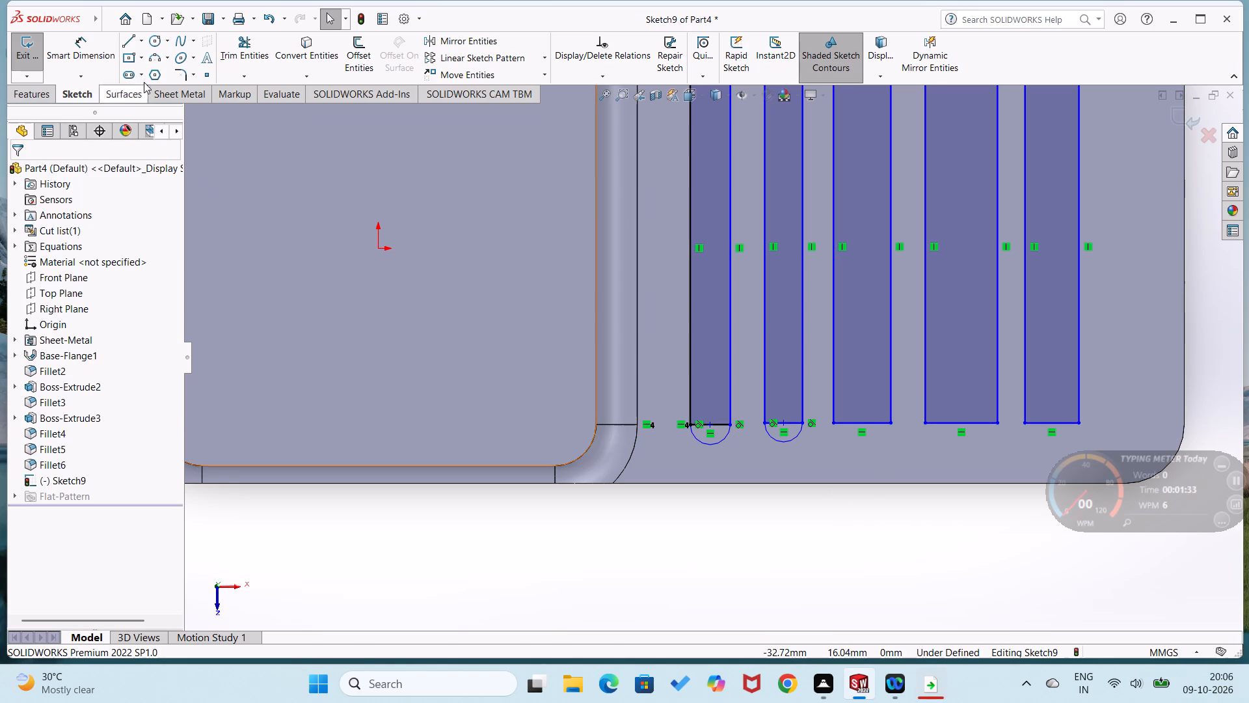
Cap the lower ends of the third, fourth and fifth rectangles with 3-point semicircular arcs, radii about 4.9, 6.1 and 4.6 mm.
left_click(154, 56)
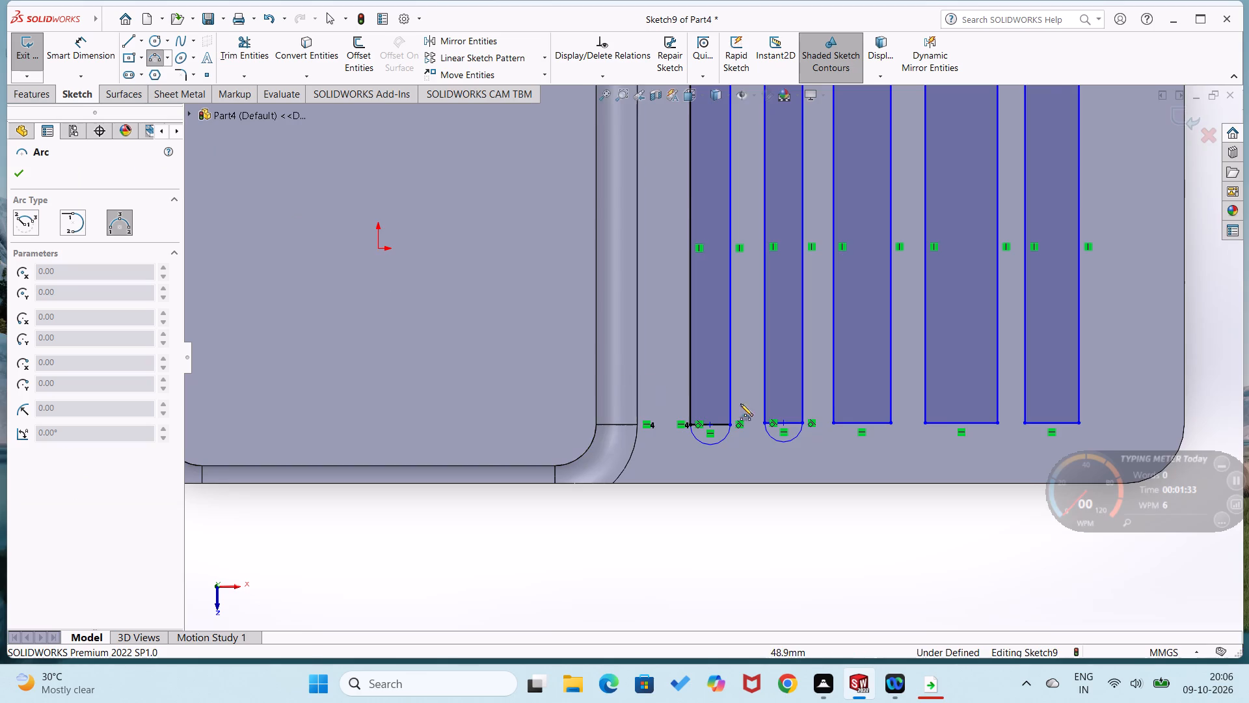
scroll(870, 436, "down", 3)
left_click(876, 398)
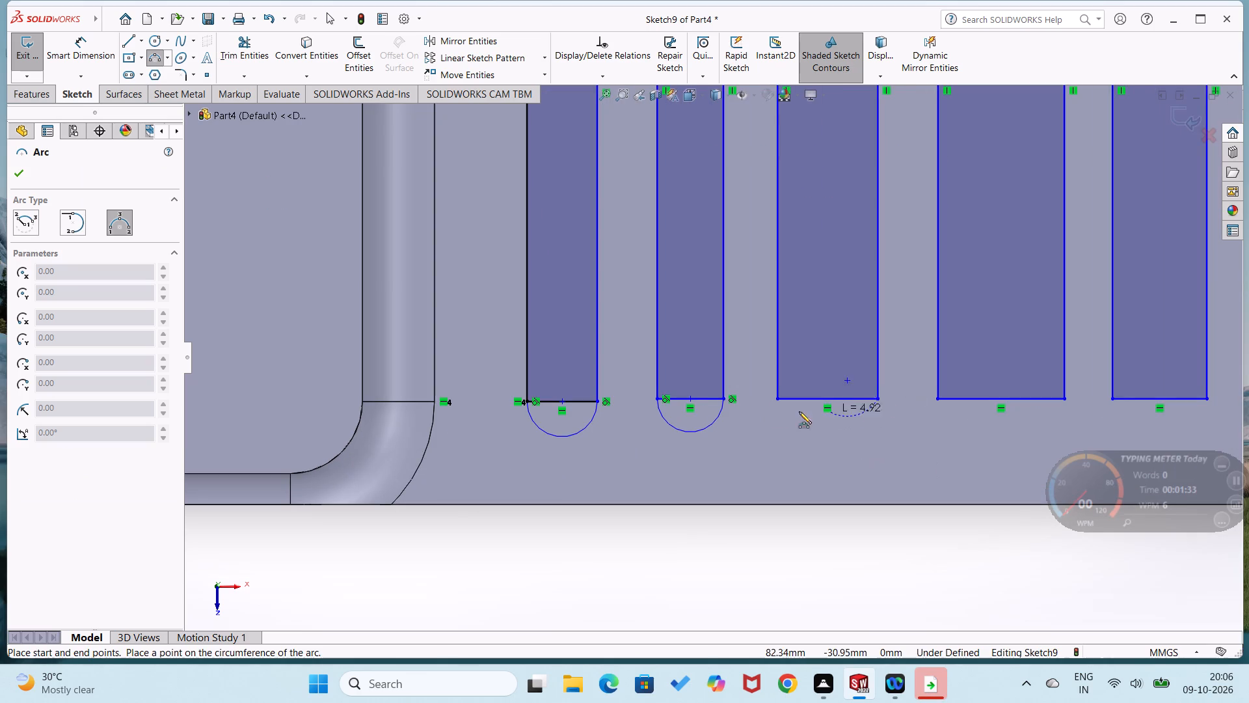
left_click(777, 398)
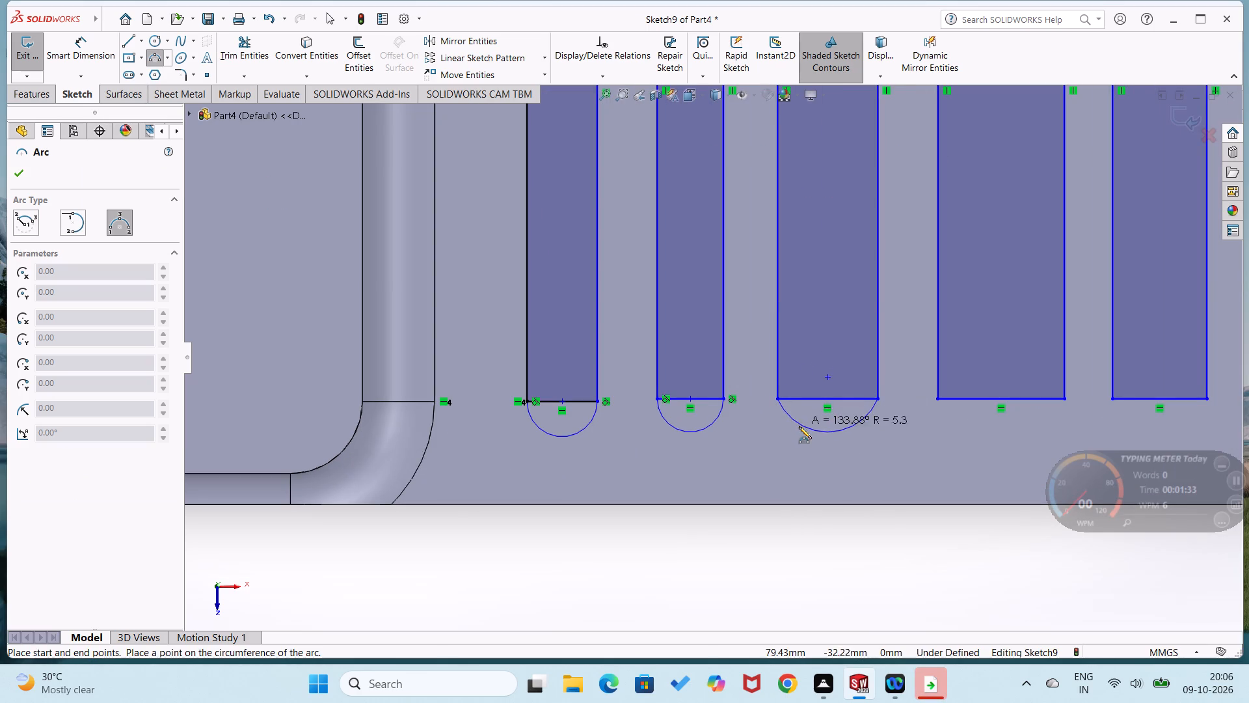
left_click(801, 437)
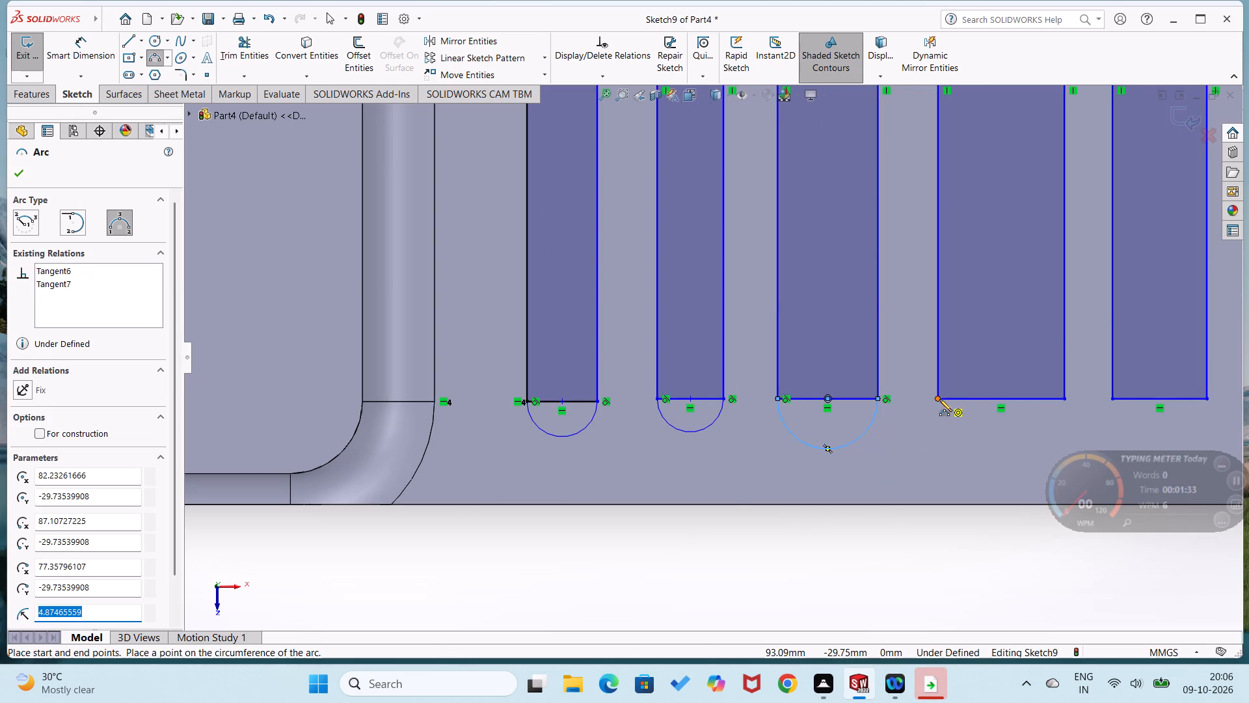
left_click(939, 399)
left_click(1067, 401)
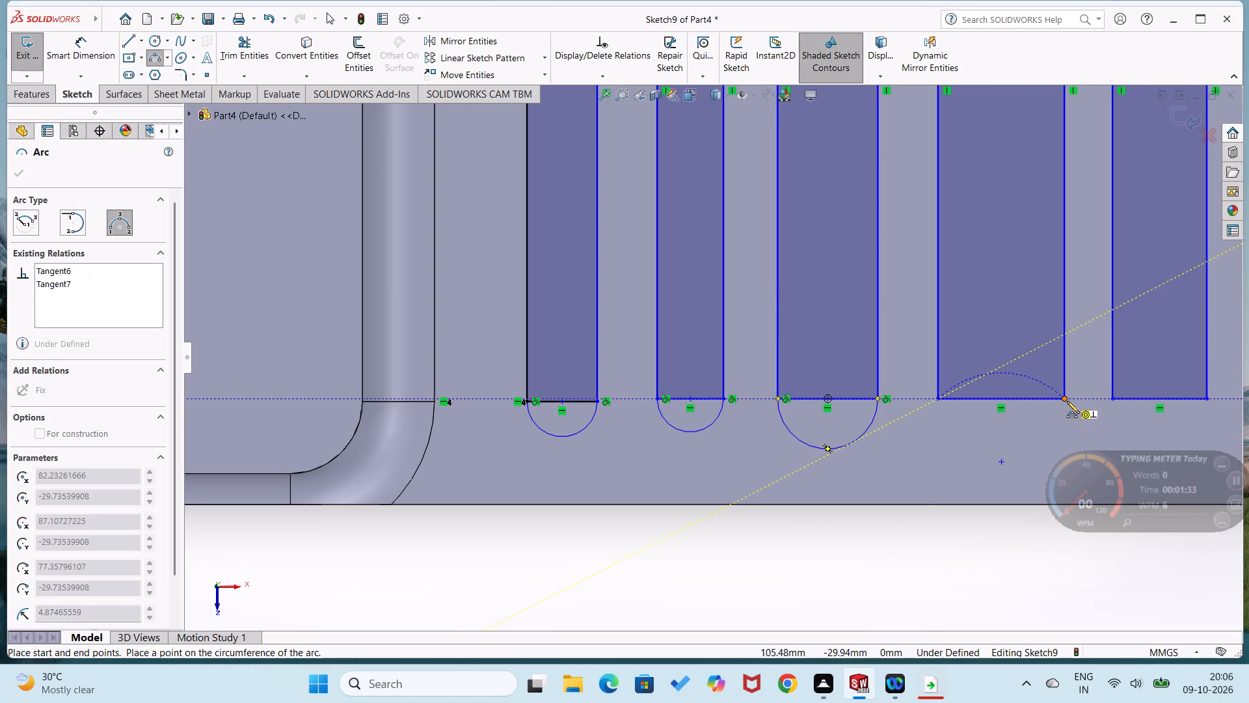
left_click(1030, 453)
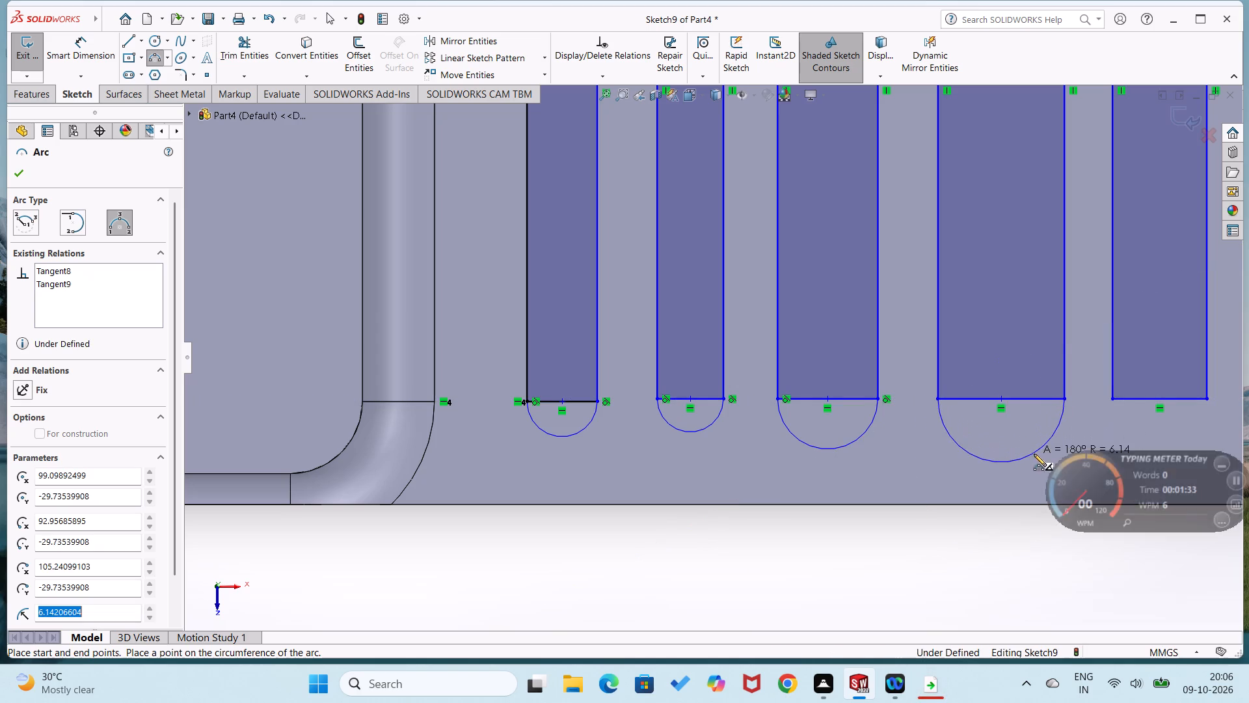
left_click(1109, 399)
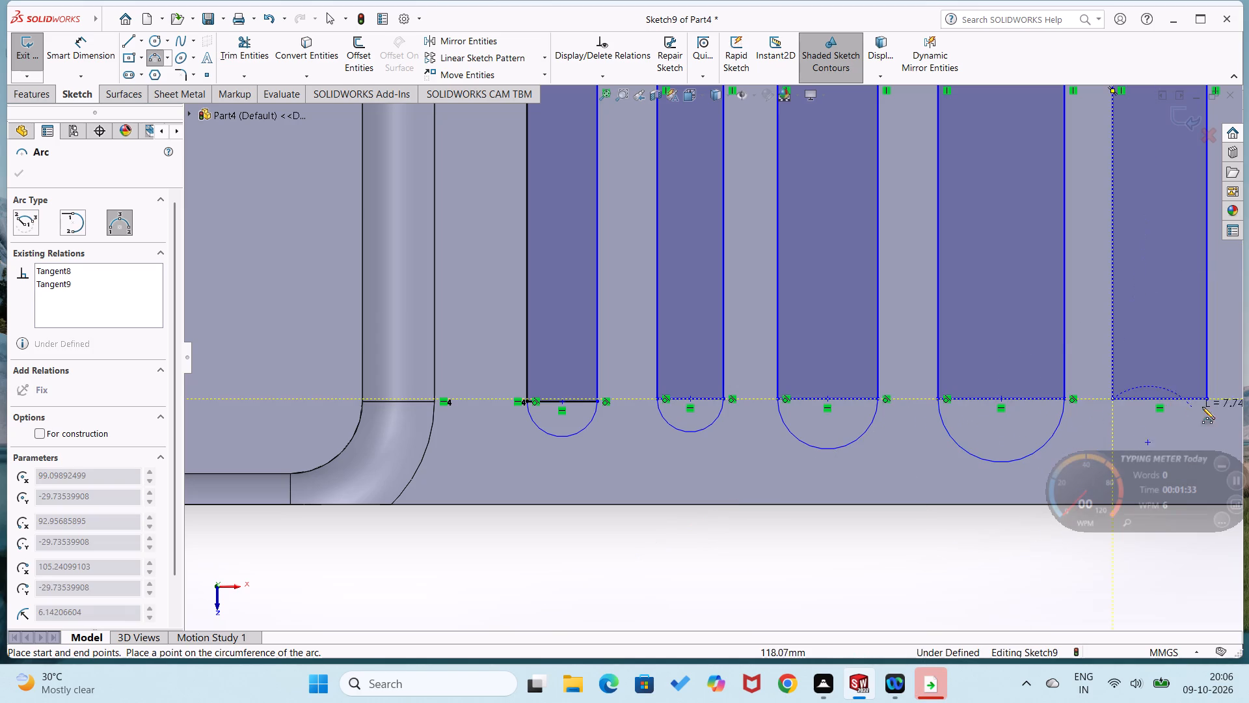
left_click(1205, 399)
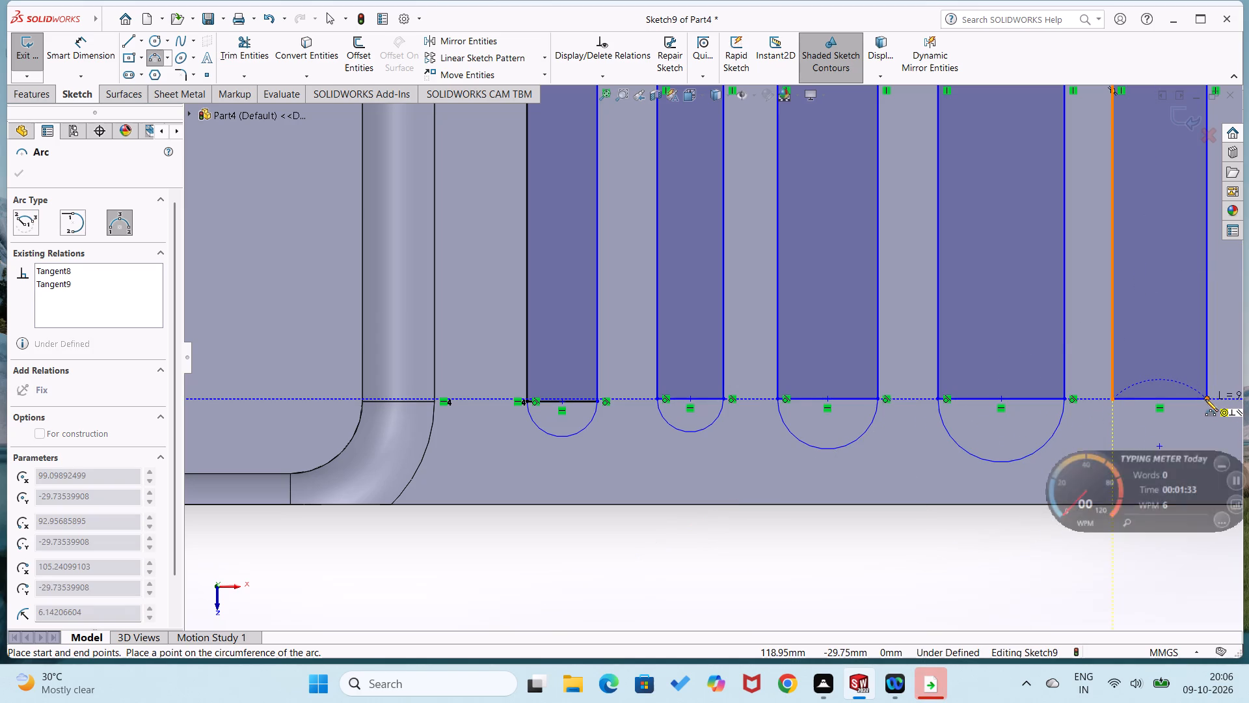
left_click(1193, 426)
Cap the upper ends of the fifth, fourth and third rectangles with 3-point arcs, radii about 4.6, 6.2 and 4.9 mm.
scroll(1060, 450, "up", 7)
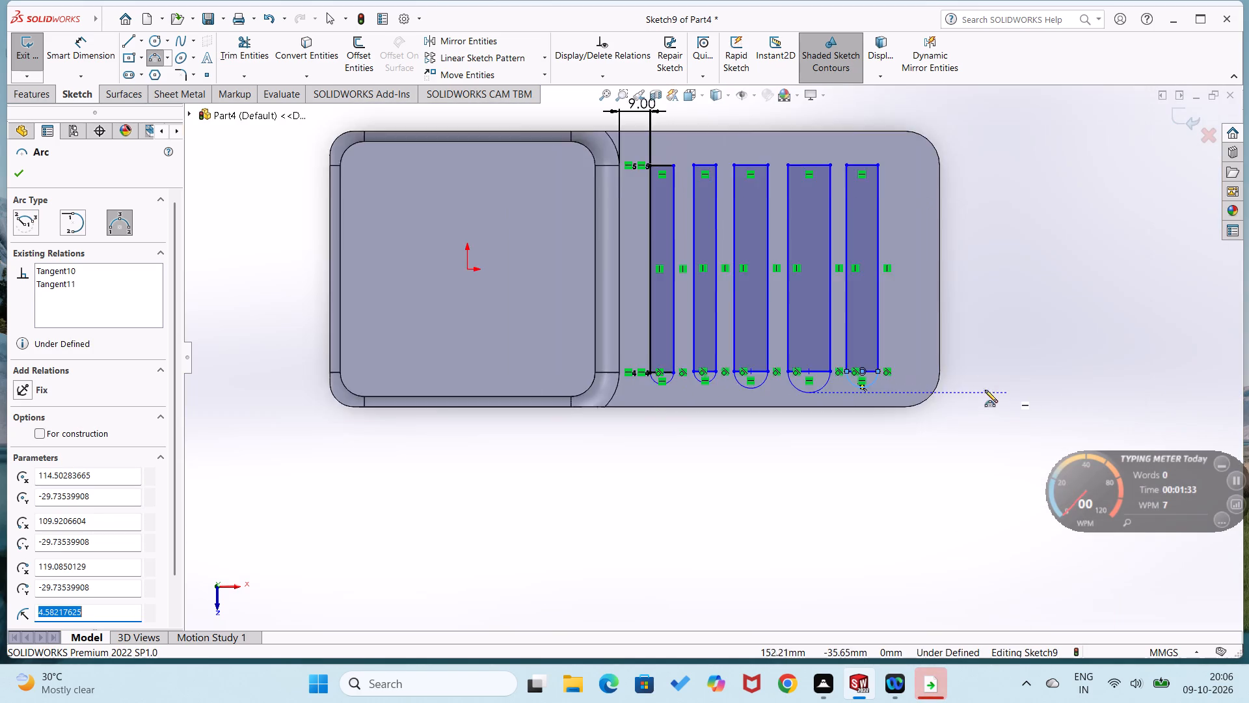
scroll(985, 390, "up", 2)
scroll(779, 270, "down", 7)
scroll(719, 309, "down", 2)
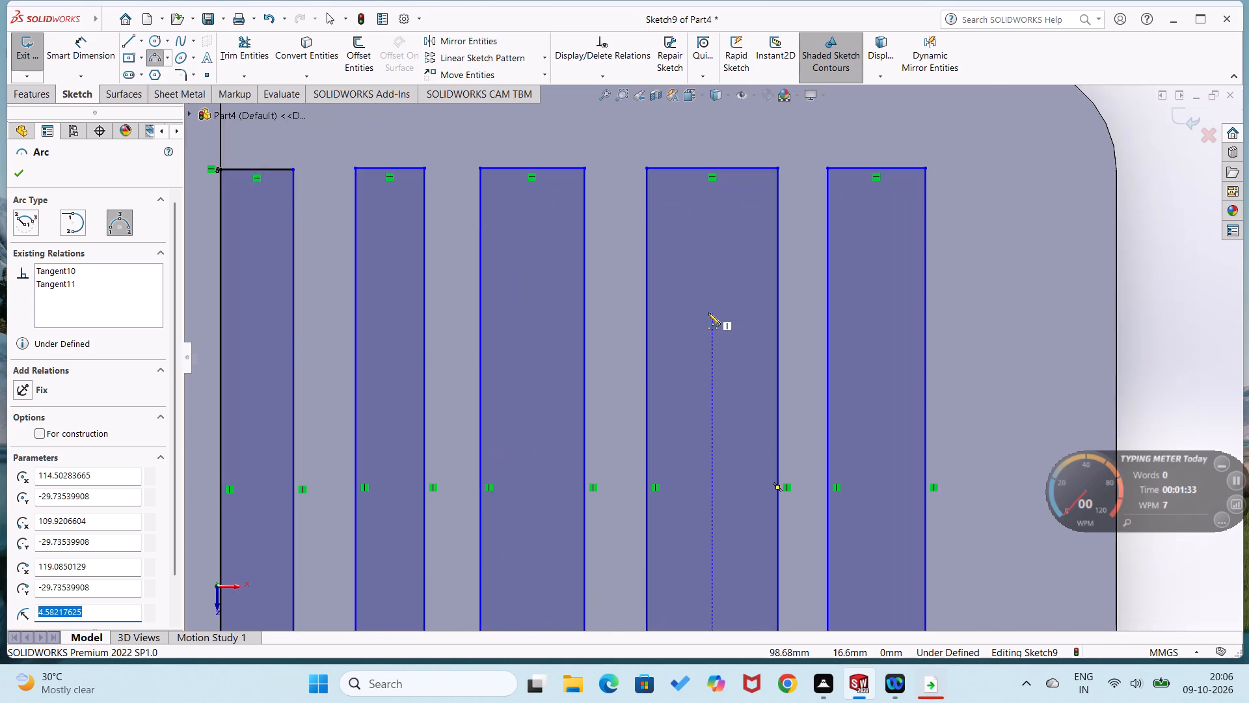
left_click(929, 168)
left_click(829, 170)
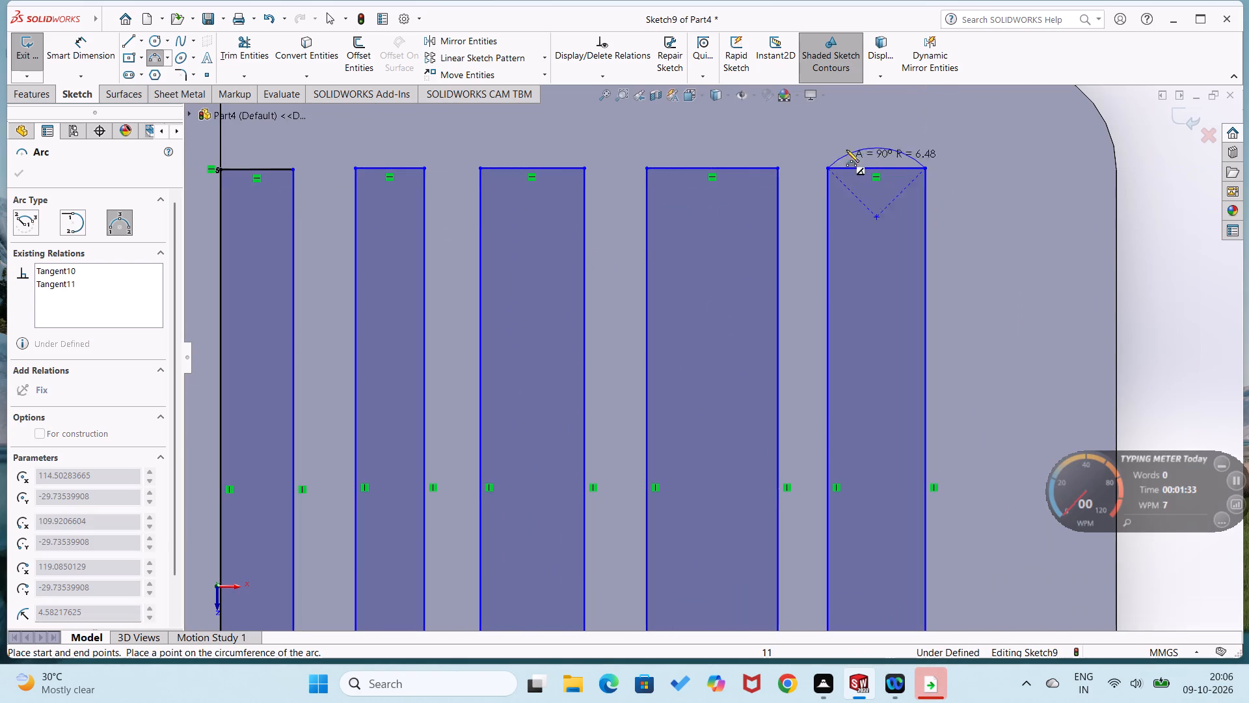
left_click(855, 126)
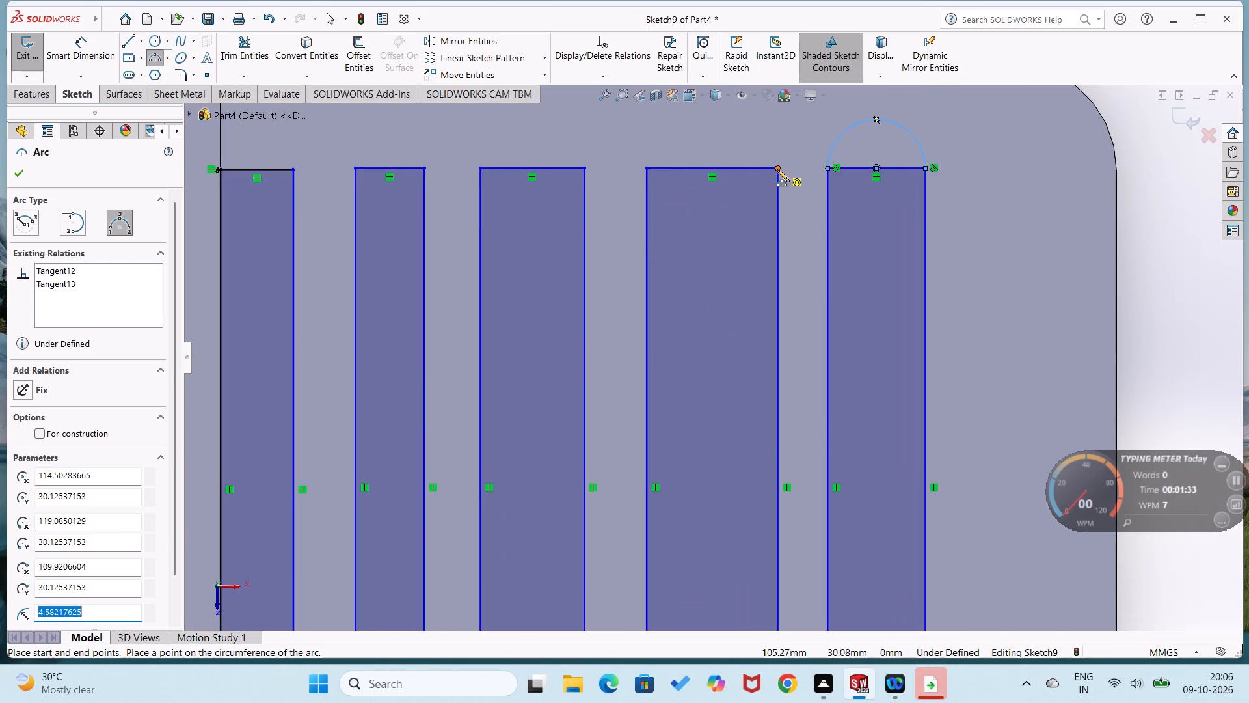
left_click(777, 169)
left_click(647, 169)
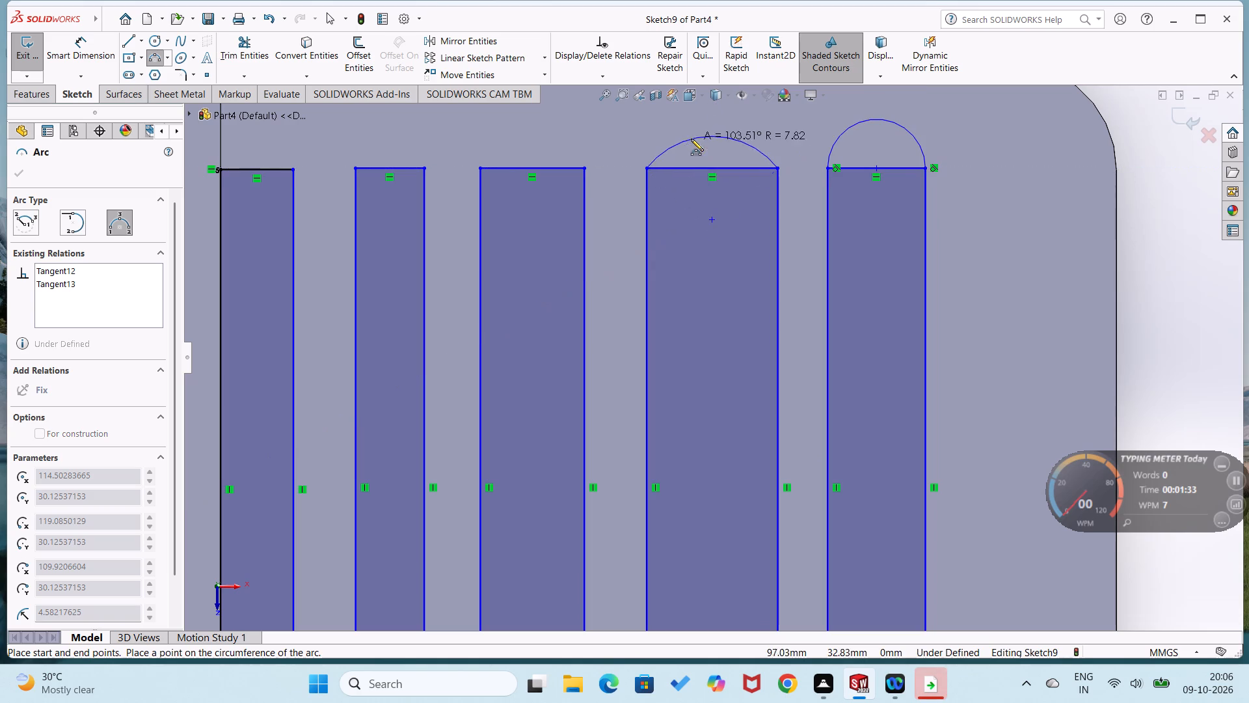
left_click(701, 113)
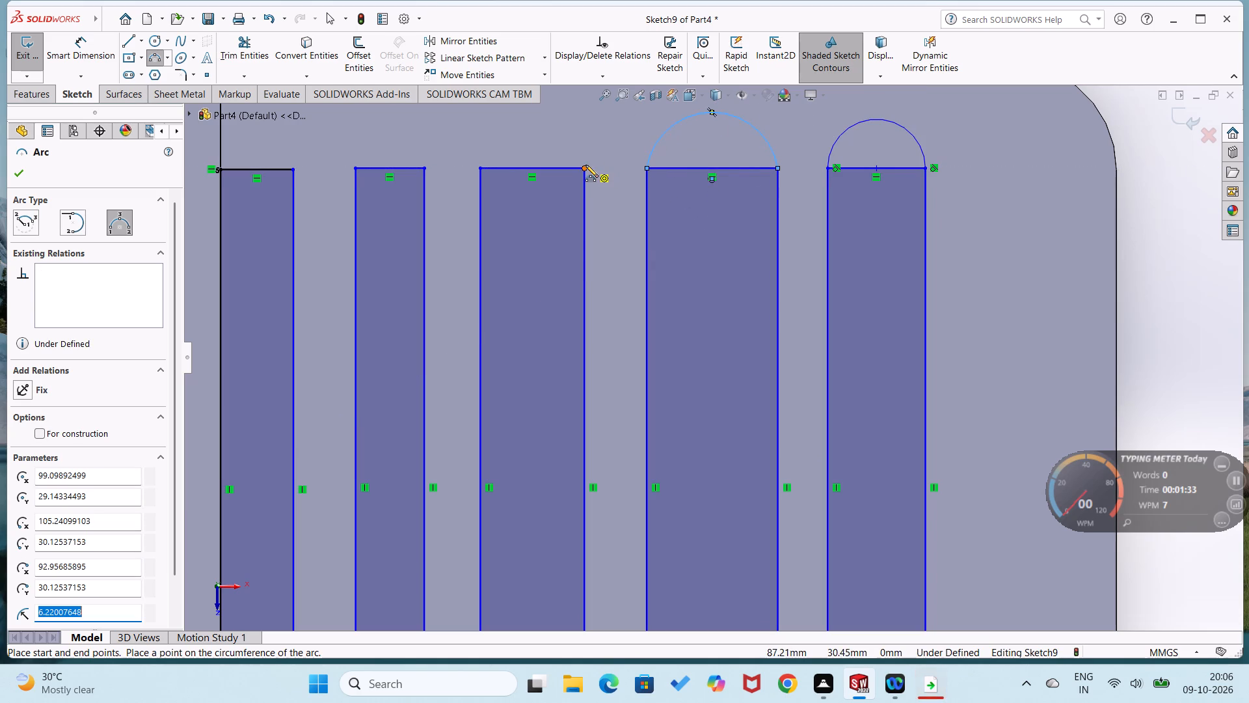
left_click(585, 165)
left_click(478, 168)
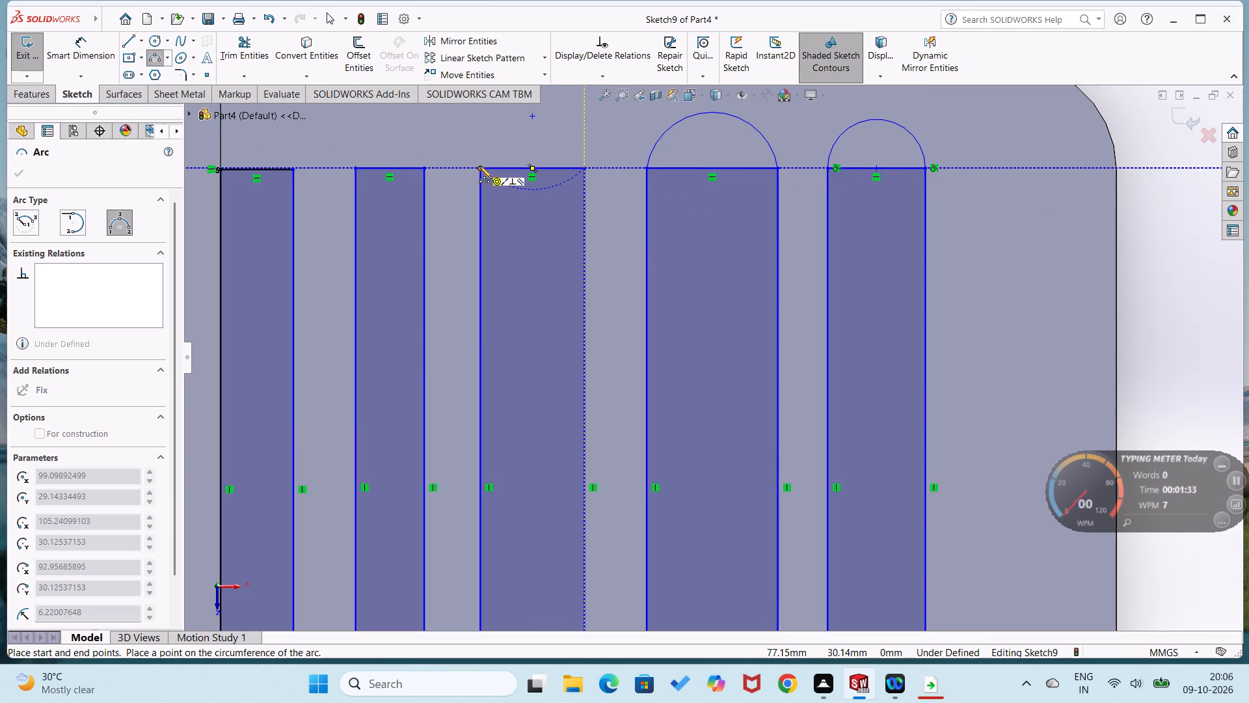
left_click(504, 126)
Cap the upper ends of the second and first rectangles with 3-point arcs, radii about 3.3 and 3.4 mm.
scroll(491, 199, "up", 2)
scroll(472, 222, "down", 3)
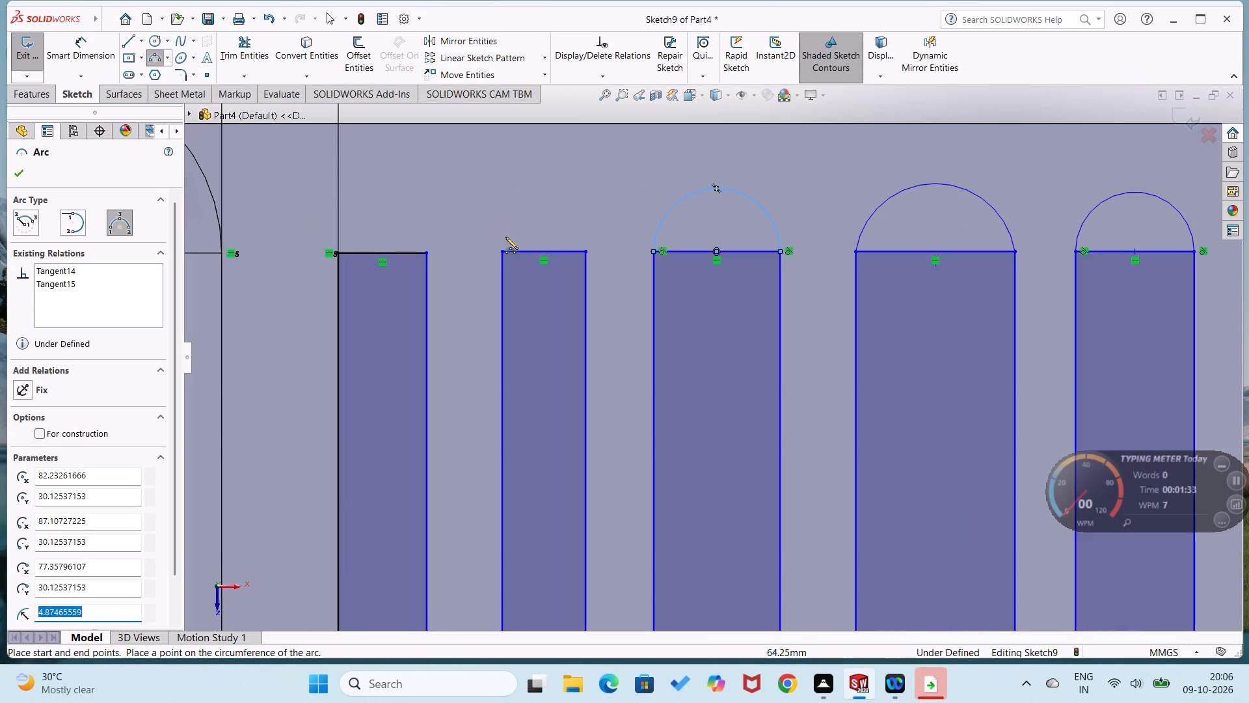
left_click(583, 251)
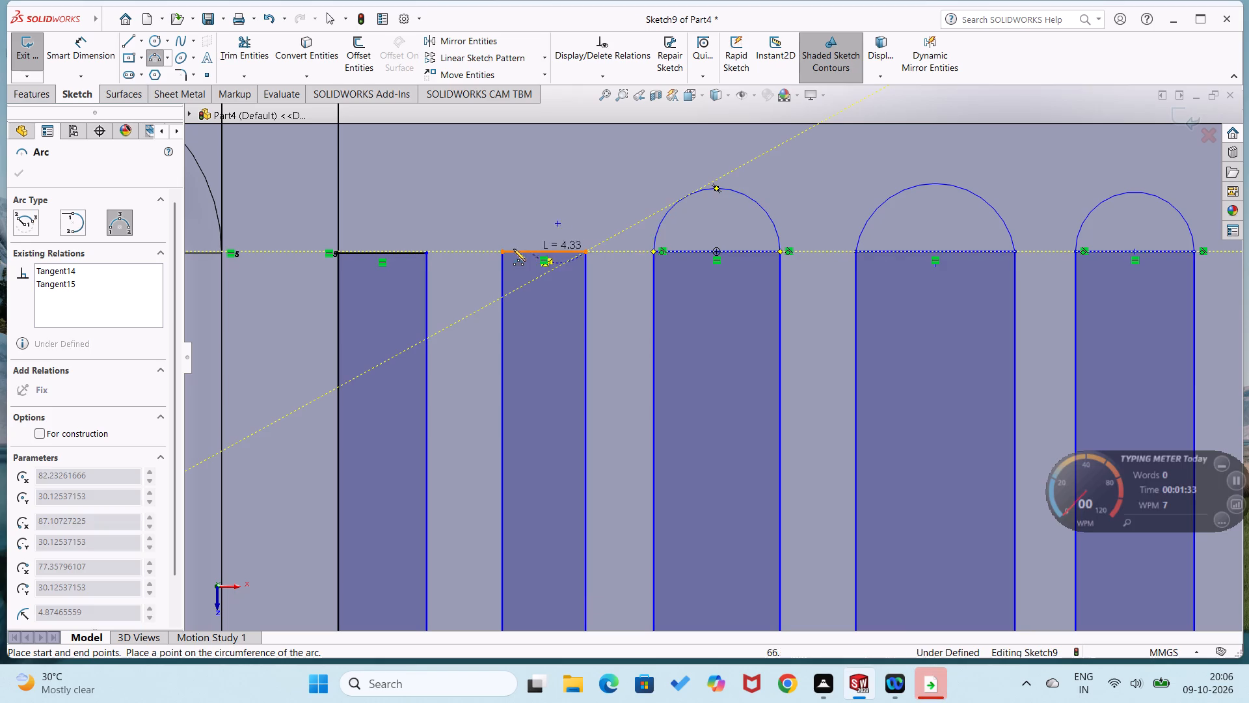
left_click(500, 253)
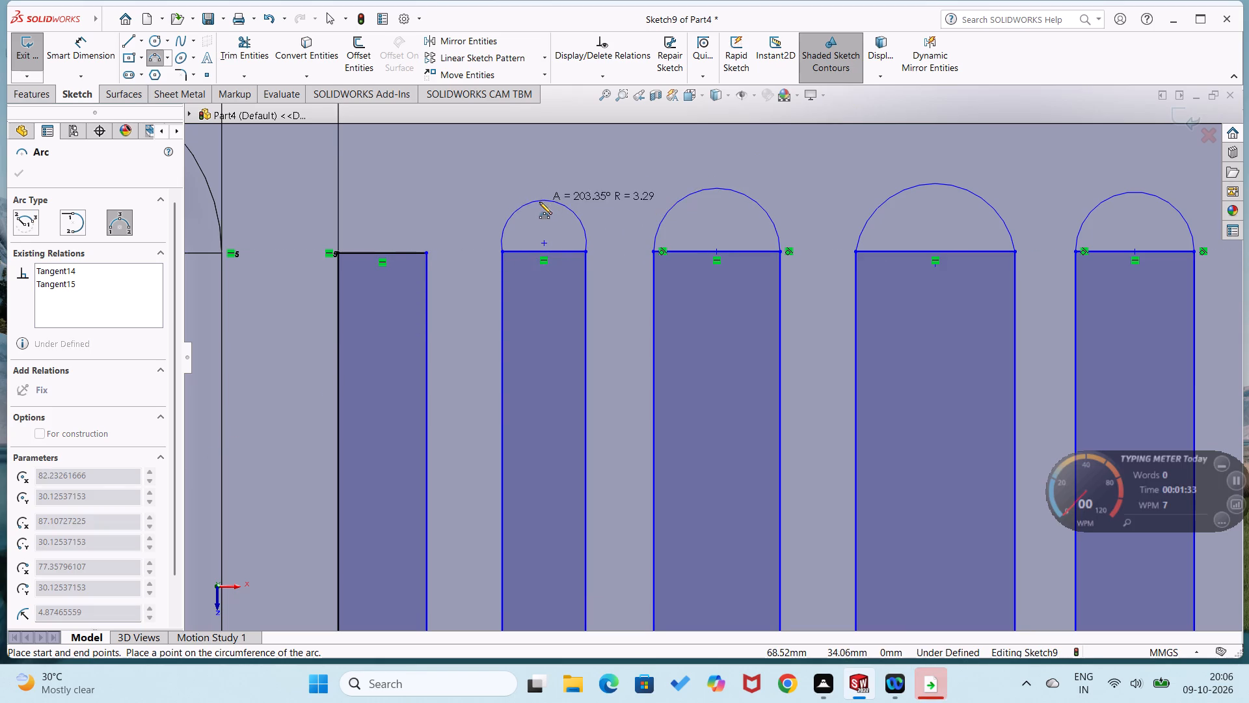
left_click(539, 202)
left_click(425, 253)
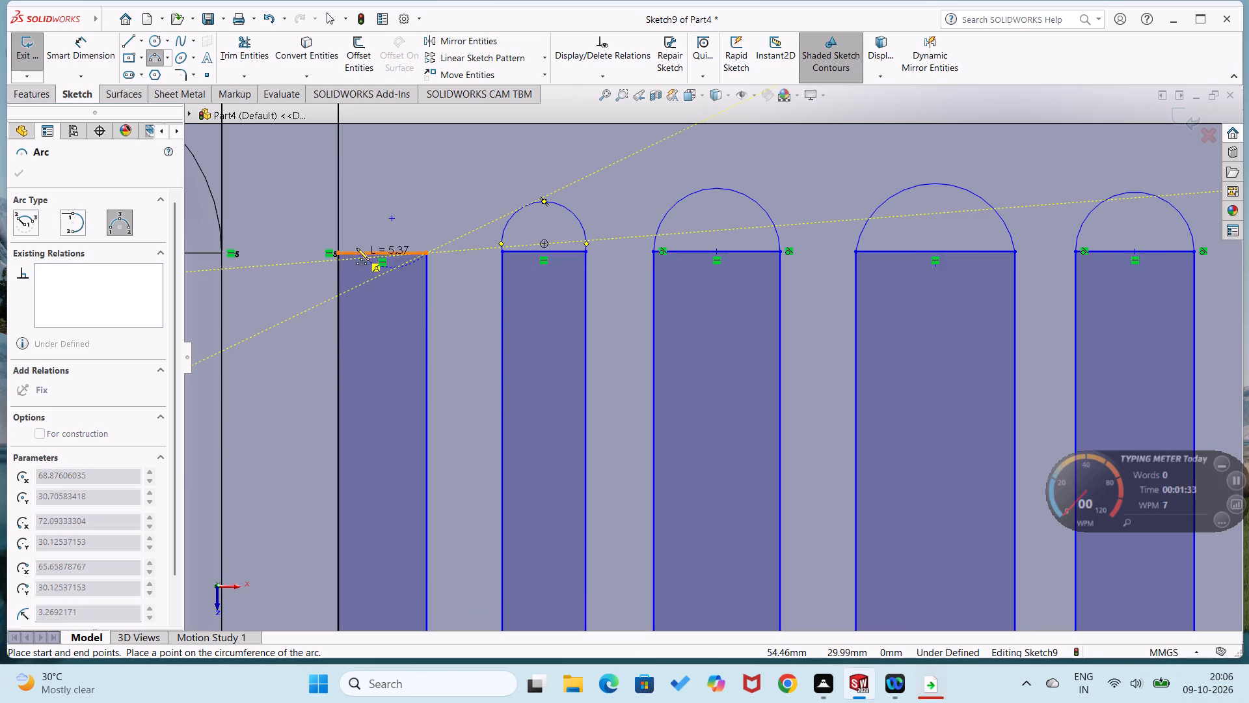
left_click(337, 253)
left_click(371, 208)
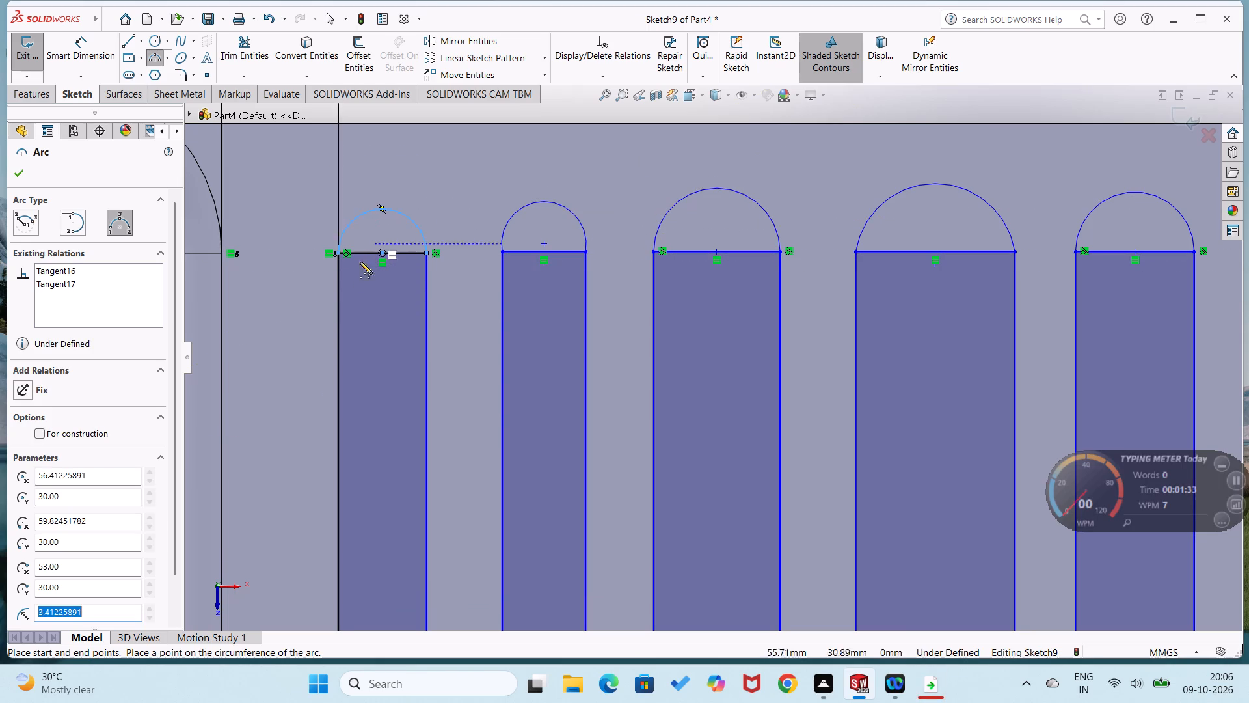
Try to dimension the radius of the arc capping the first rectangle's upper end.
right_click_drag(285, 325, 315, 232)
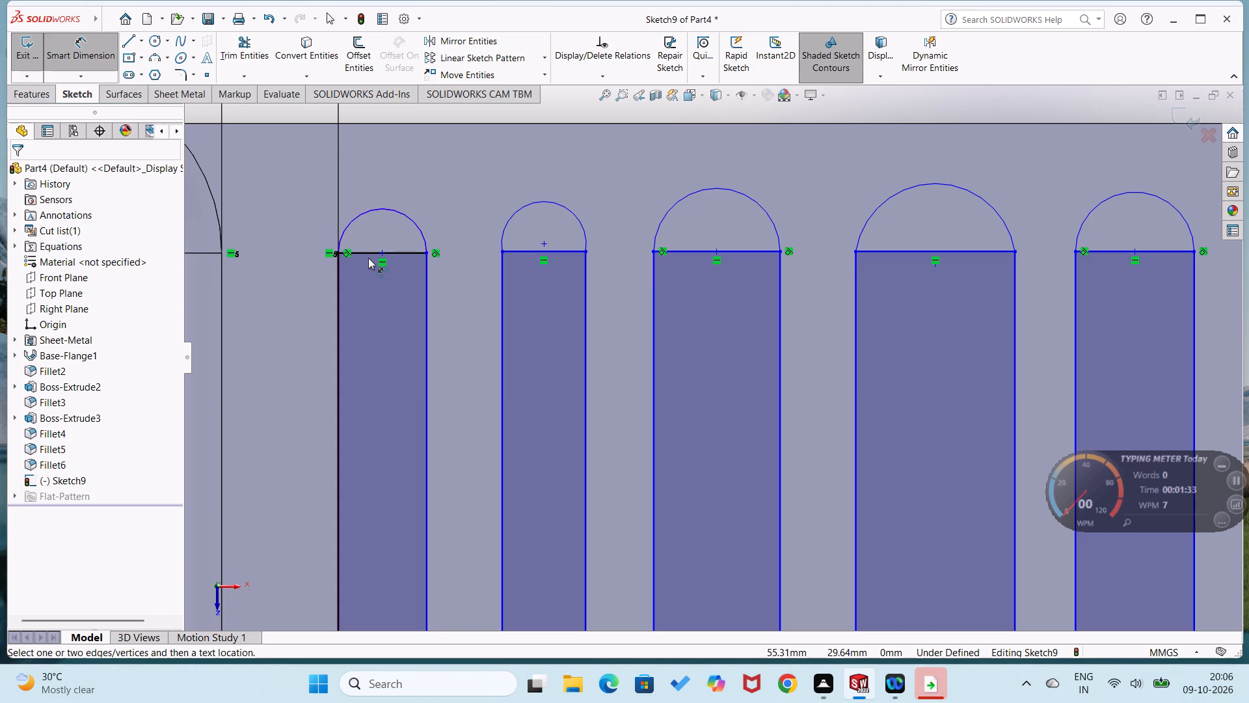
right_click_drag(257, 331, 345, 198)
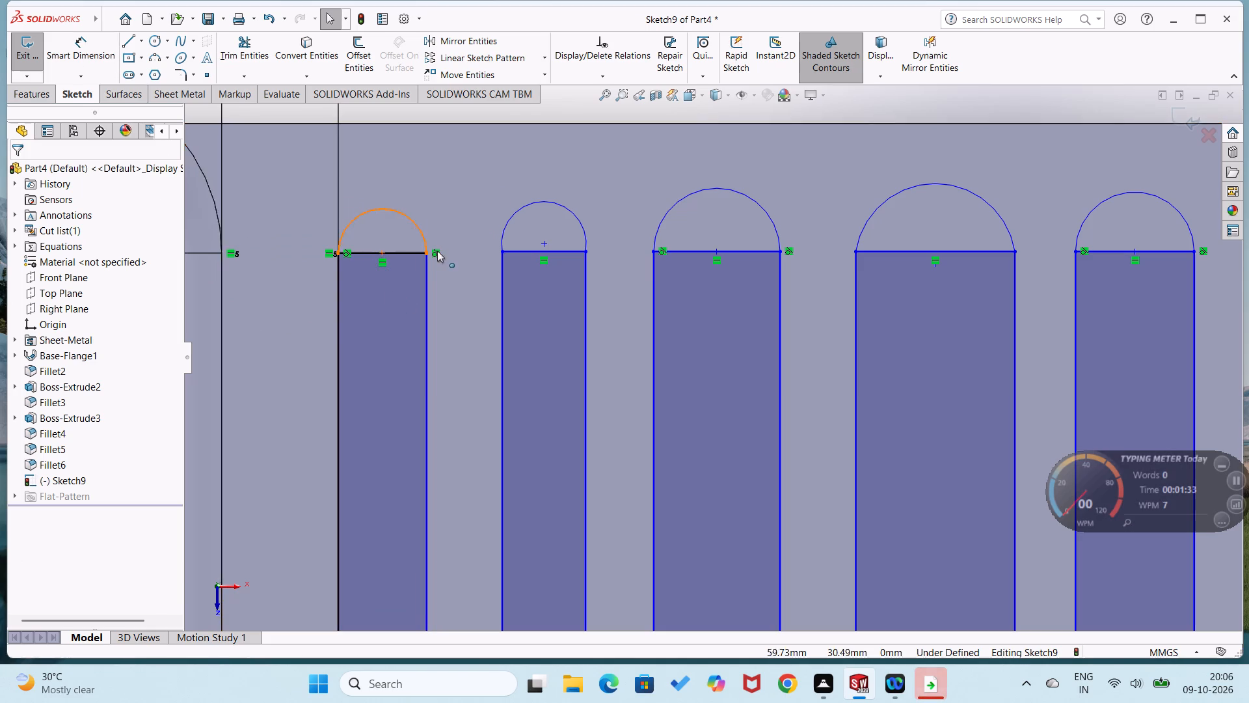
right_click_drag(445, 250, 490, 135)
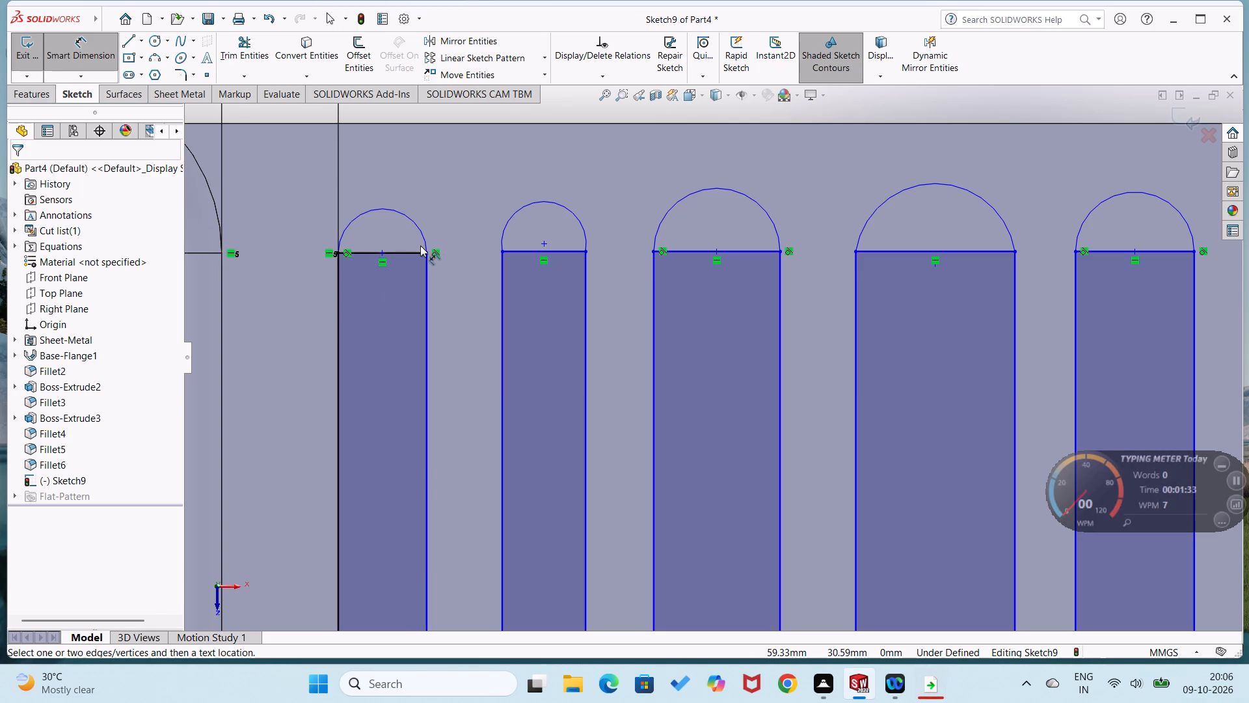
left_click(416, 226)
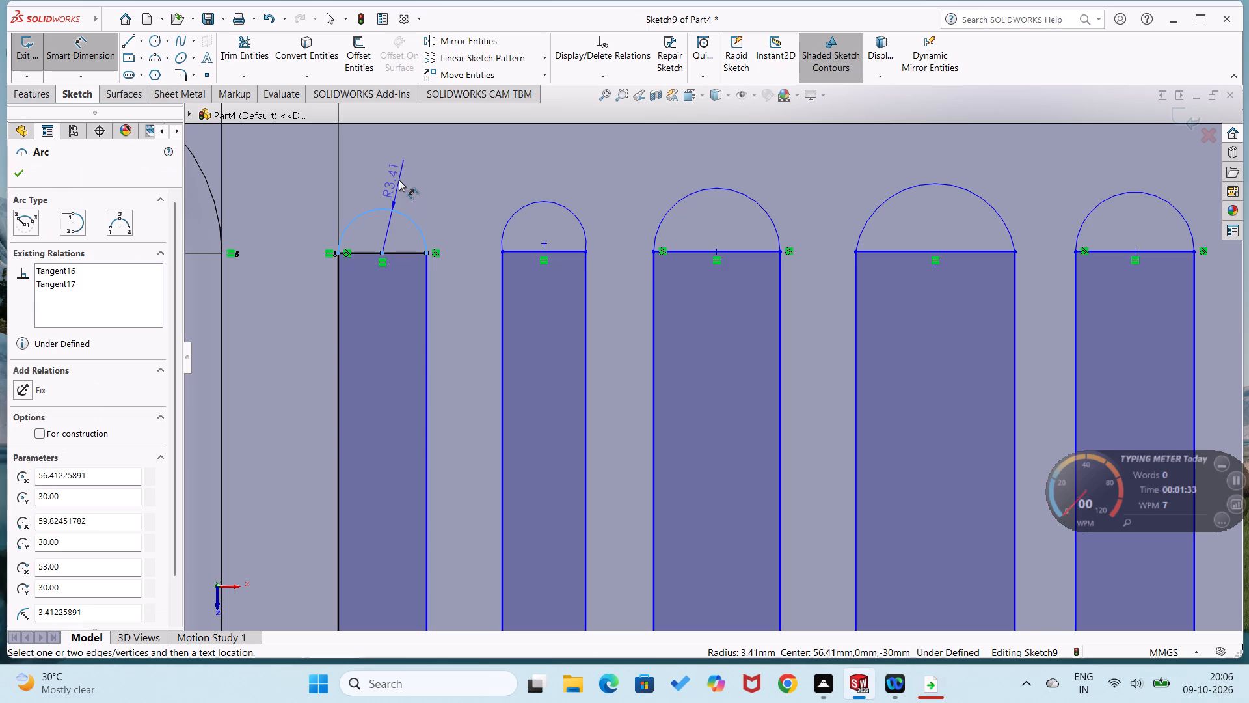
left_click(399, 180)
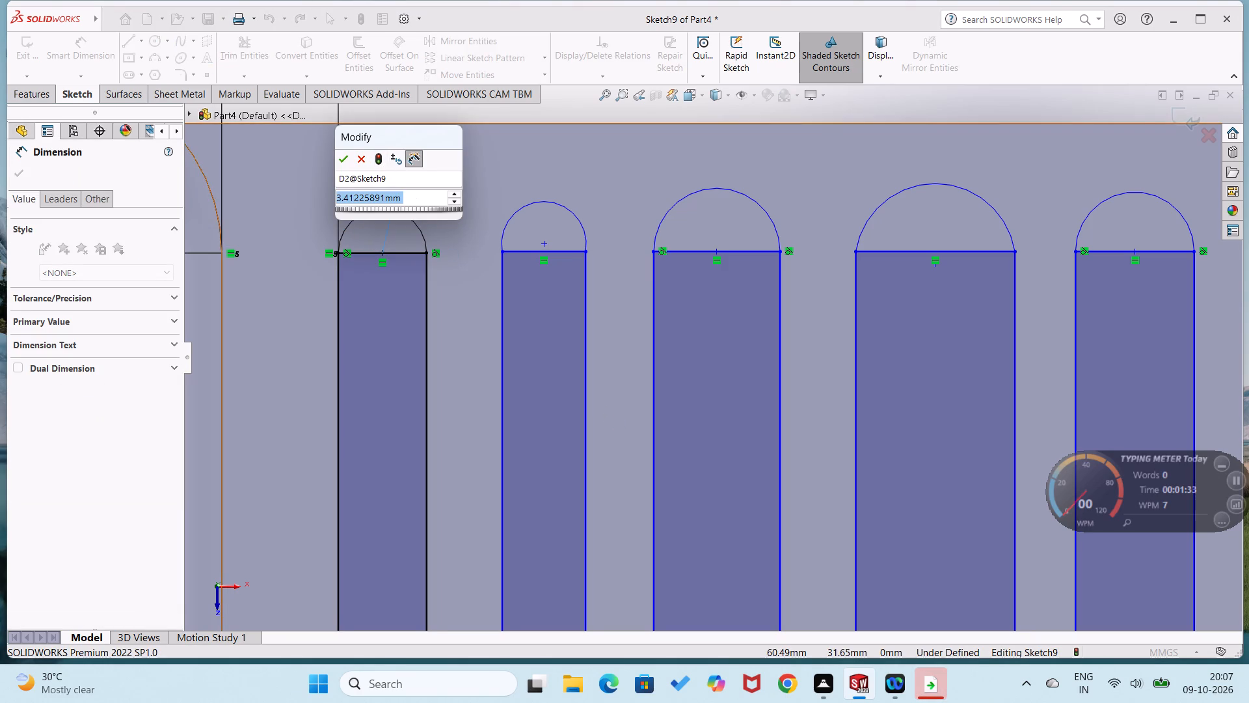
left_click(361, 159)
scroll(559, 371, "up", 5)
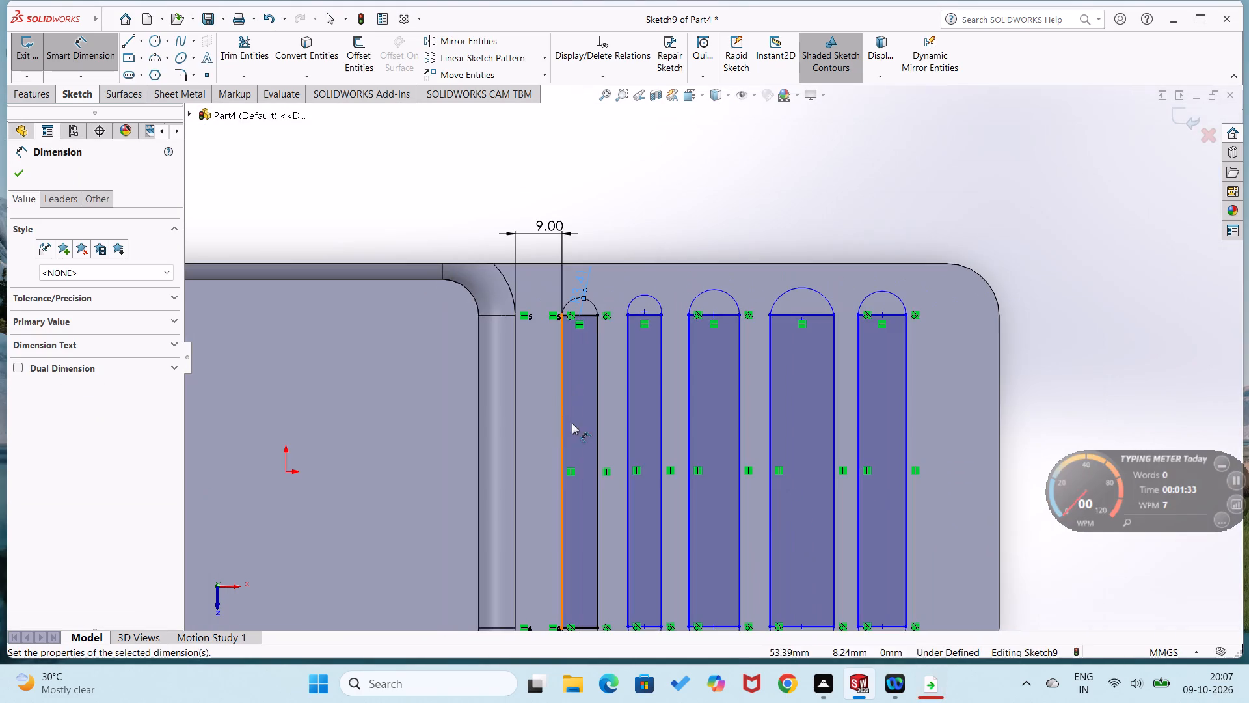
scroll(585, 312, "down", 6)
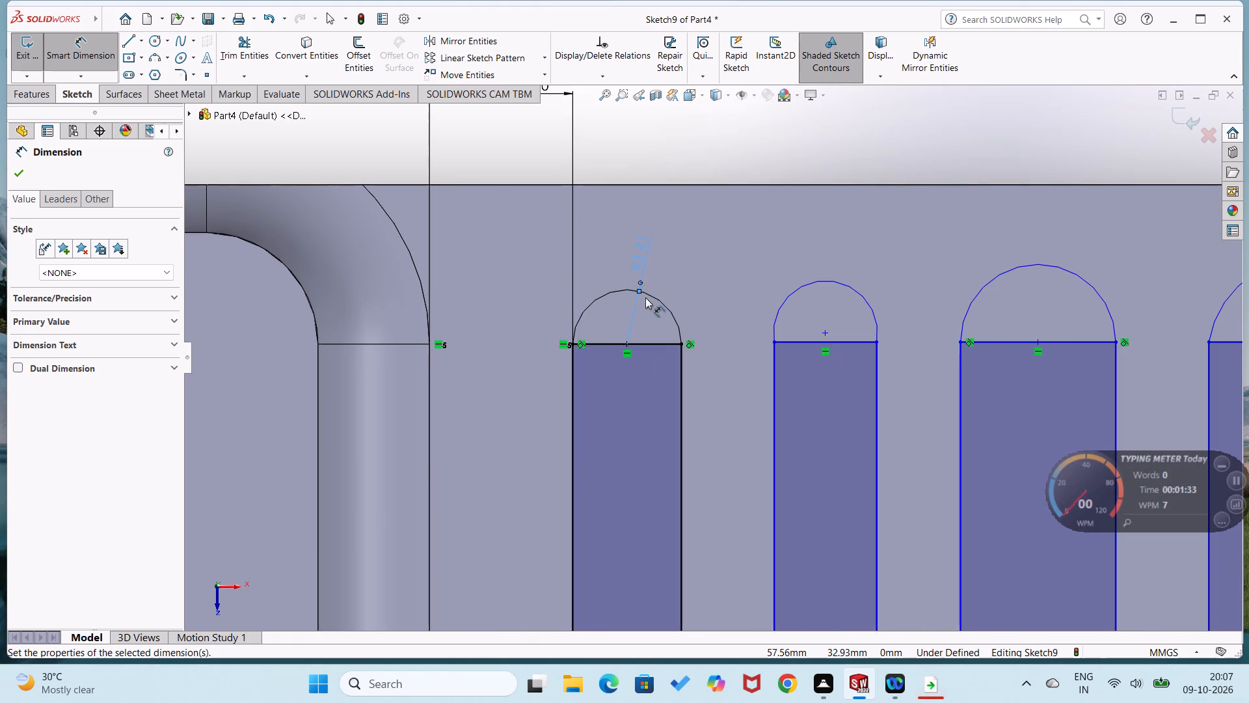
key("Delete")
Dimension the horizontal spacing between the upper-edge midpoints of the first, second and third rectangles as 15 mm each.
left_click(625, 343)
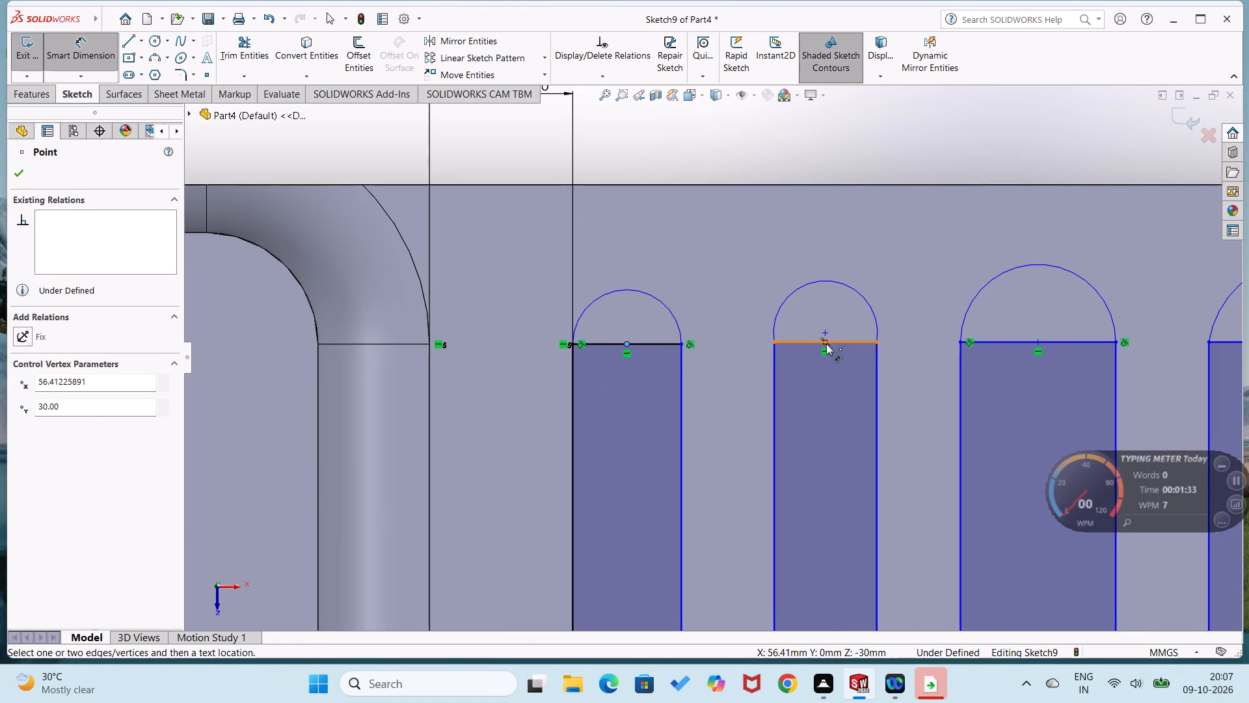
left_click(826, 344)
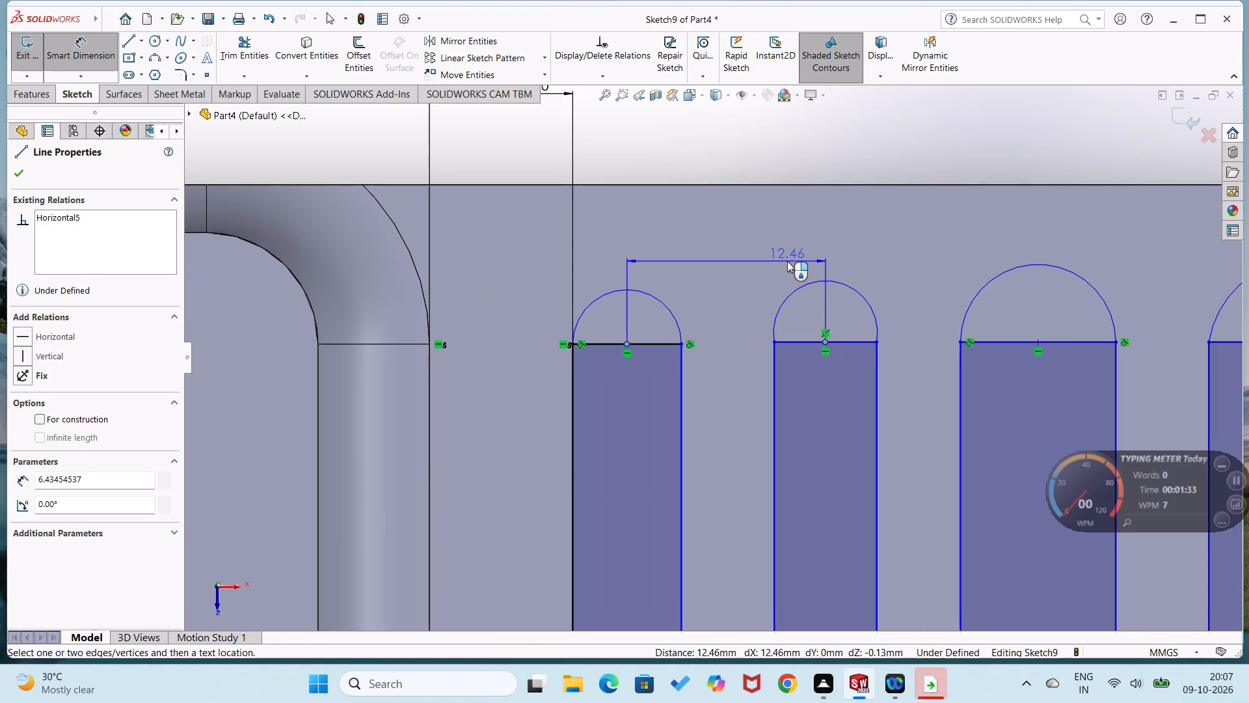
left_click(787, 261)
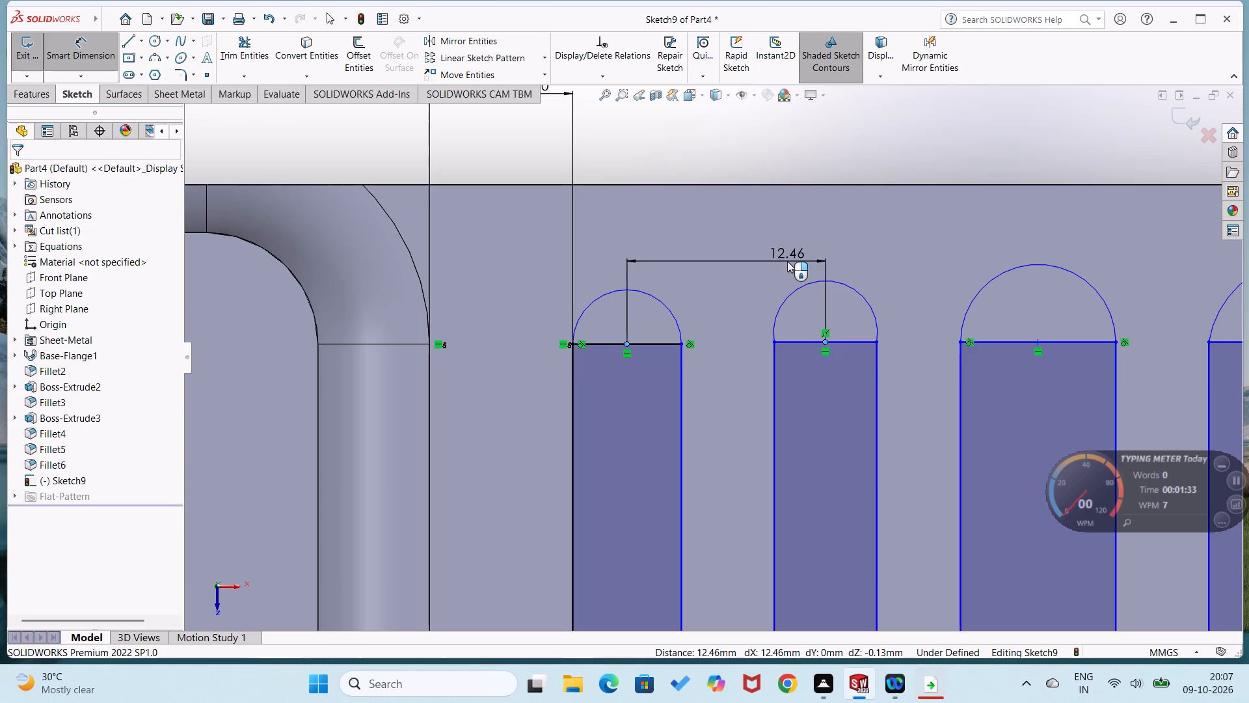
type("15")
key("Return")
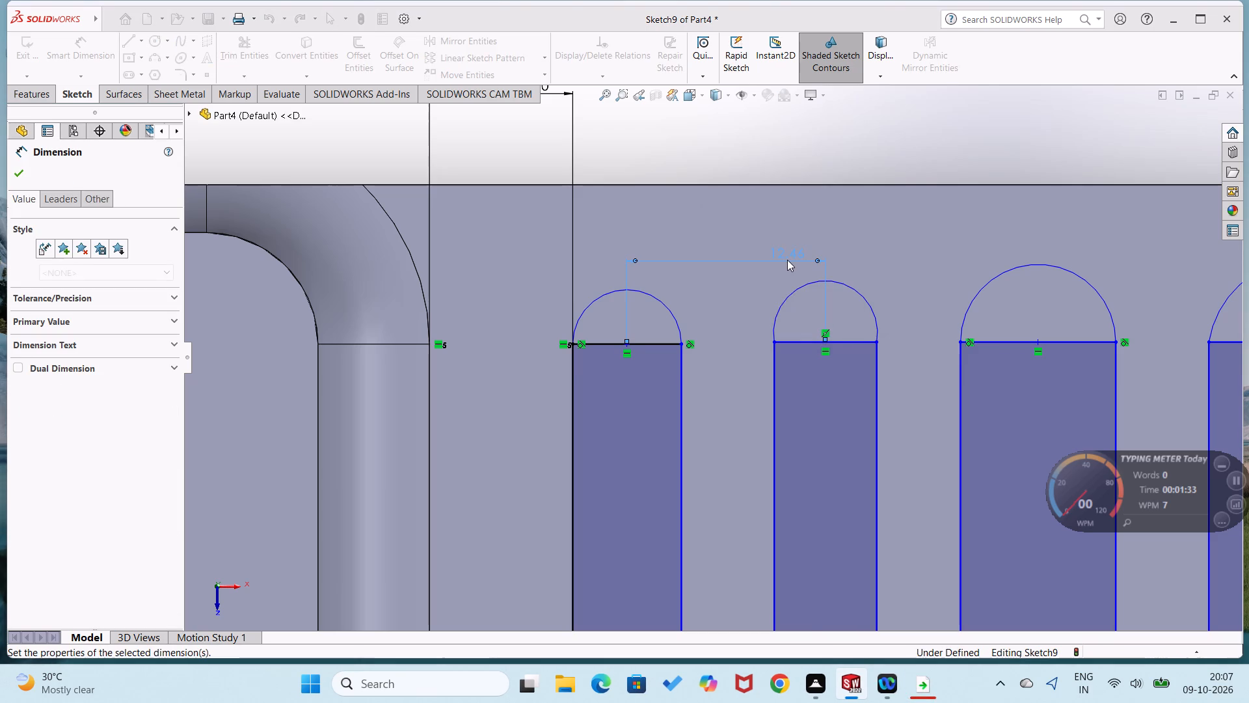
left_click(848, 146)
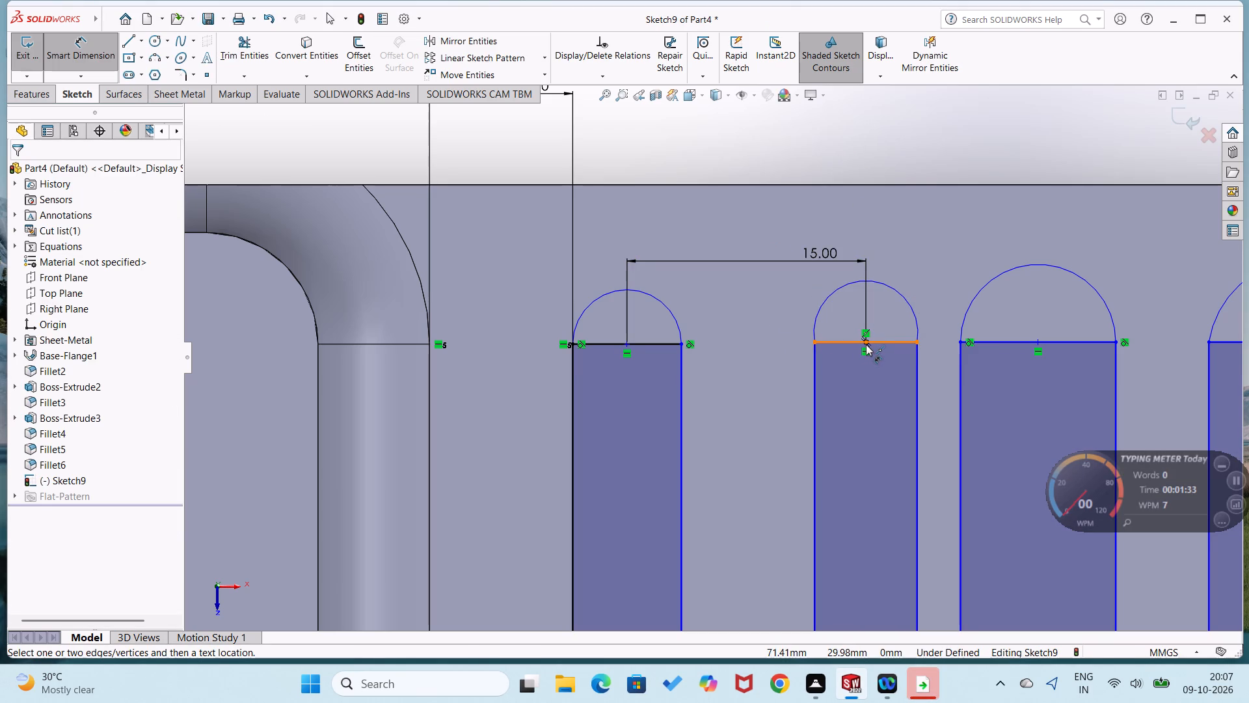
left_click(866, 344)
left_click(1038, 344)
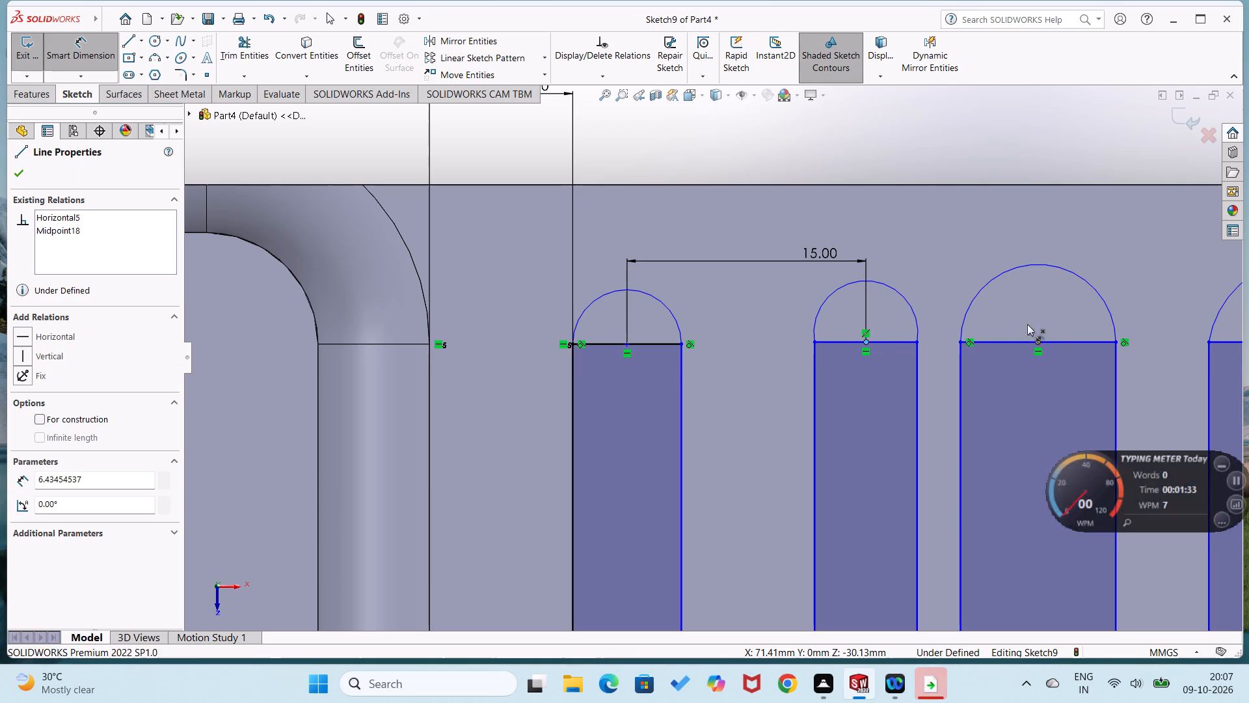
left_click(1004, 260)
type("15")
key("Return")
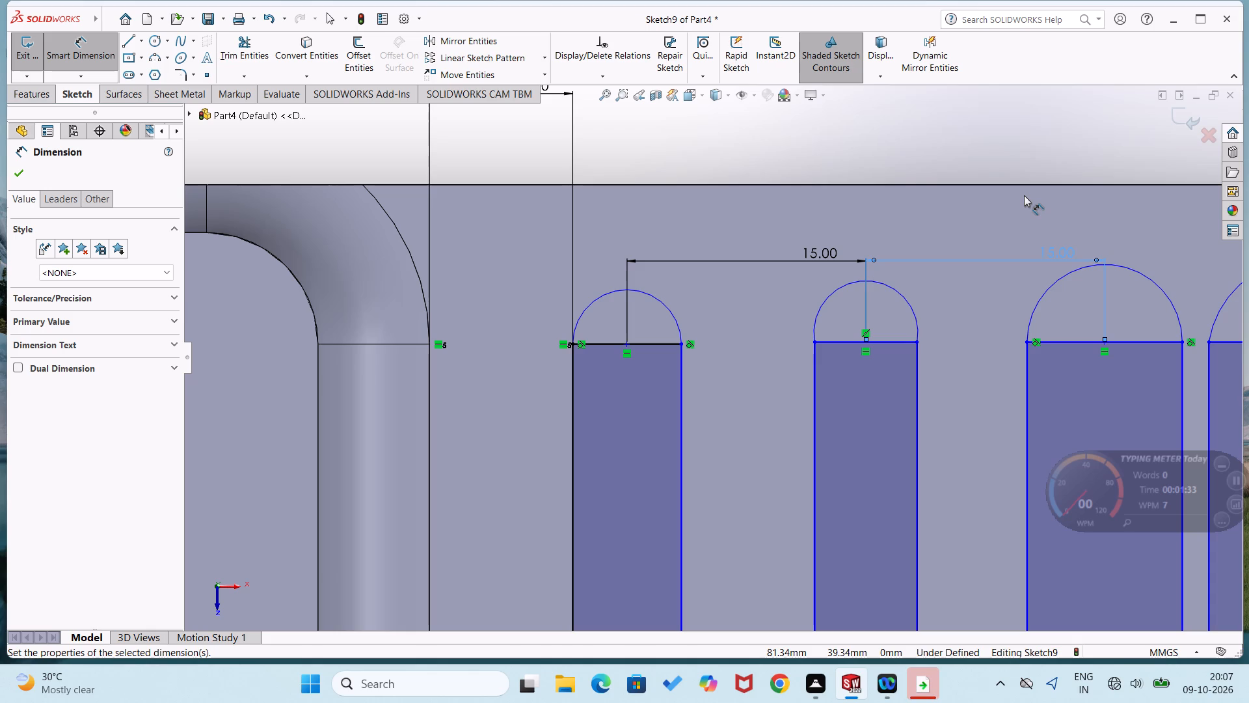
Dimension the horizontal gaps between the facing upper corners of the first and second, and the second and third rectangles.
left_click(685, 346)
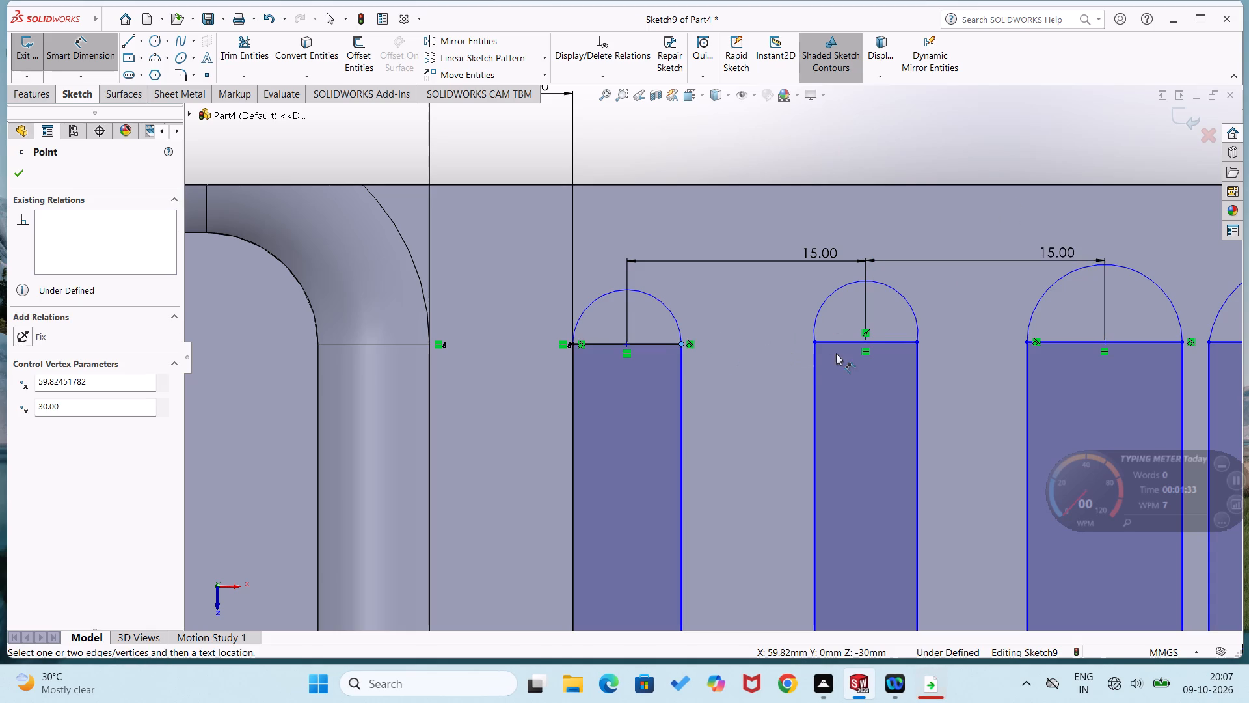
left_click(815, 343)
left_click(764, 310)
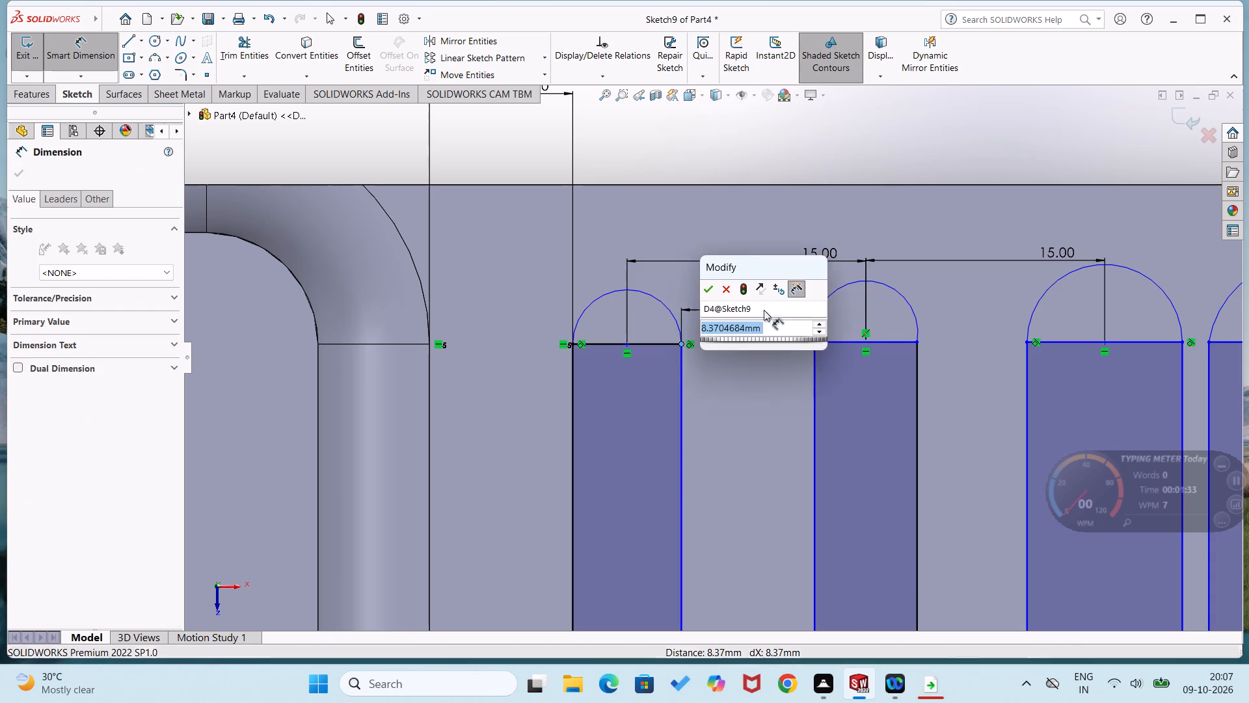
left_click(712, 290)
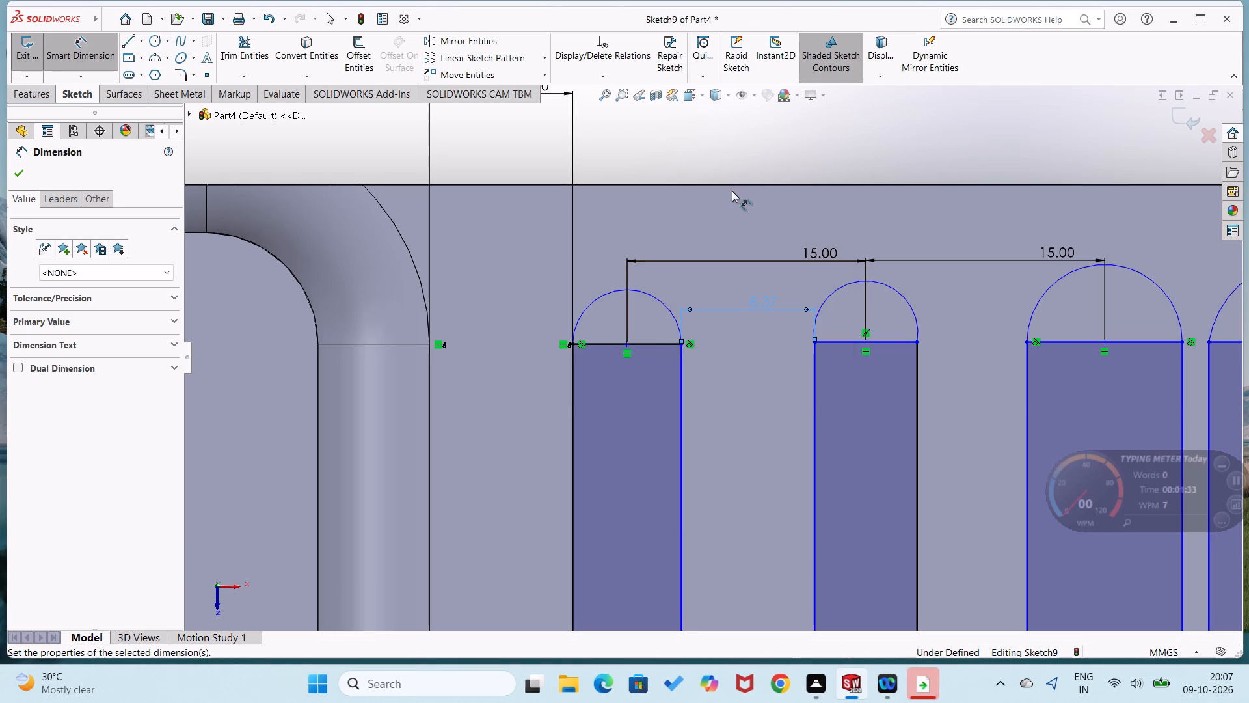
left_click(740, 152)
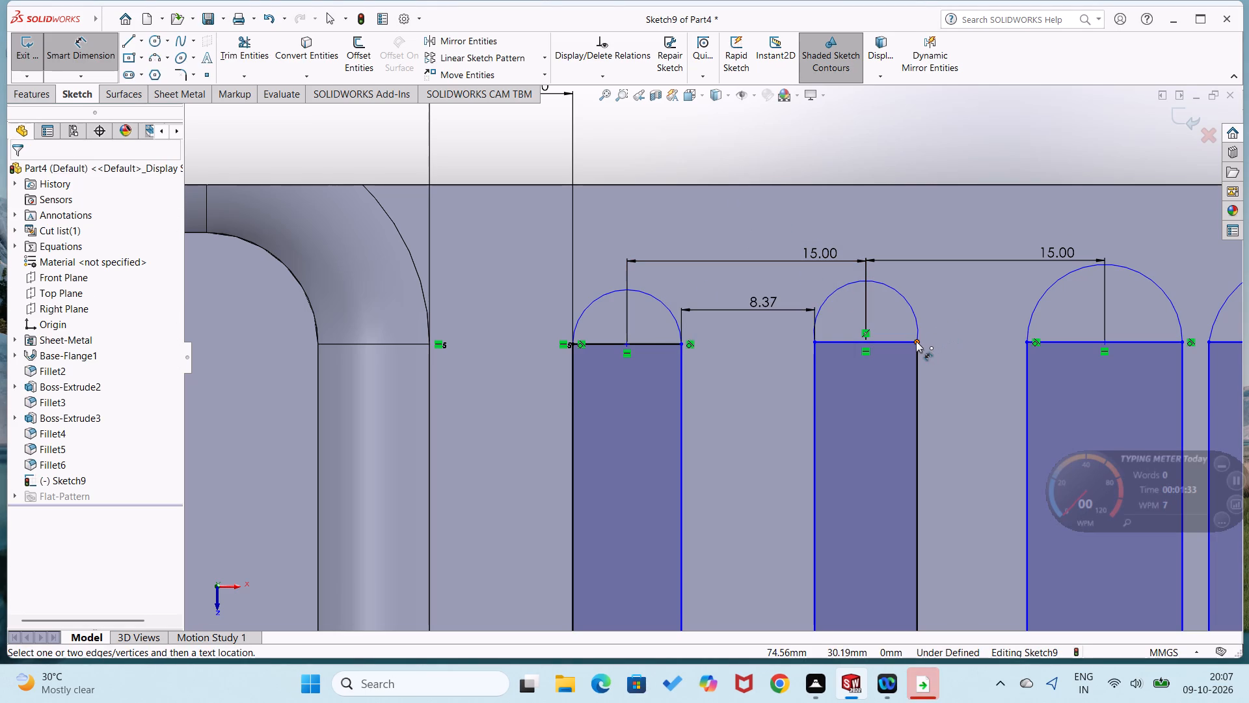
left_click(916, 341)
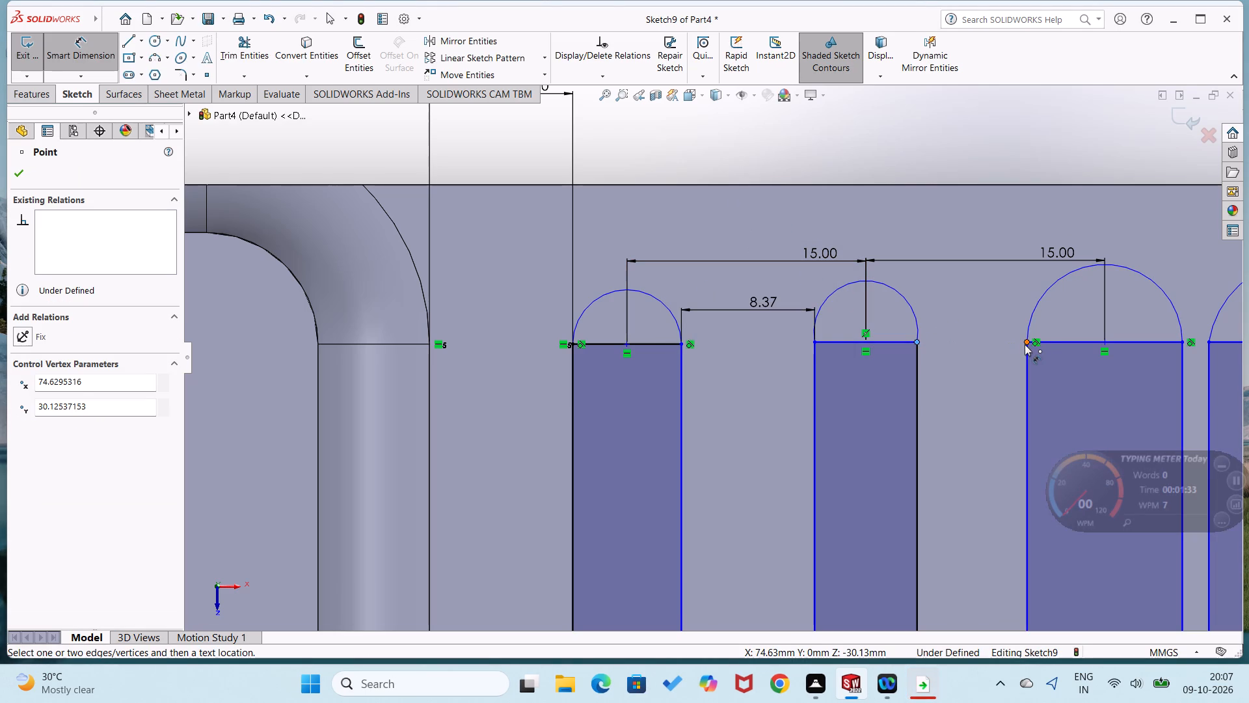
left_click(1025, 344)
left_click(1003, 310)
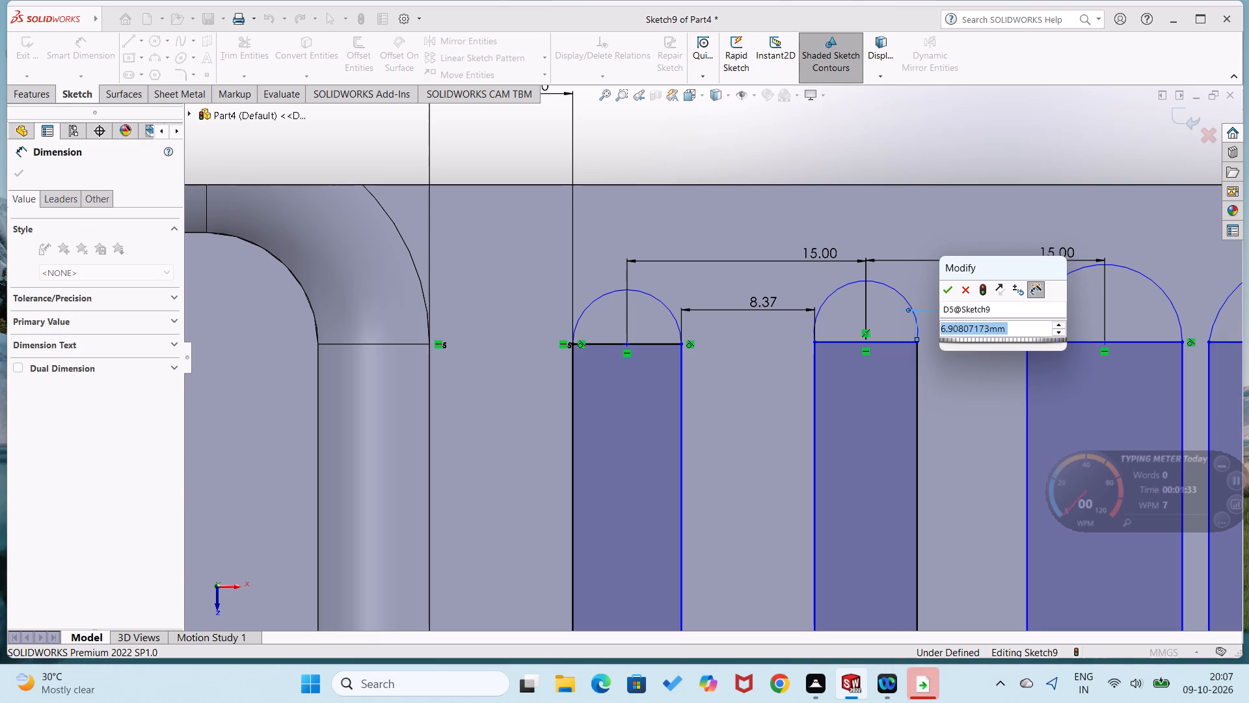
left_click(971, 294)
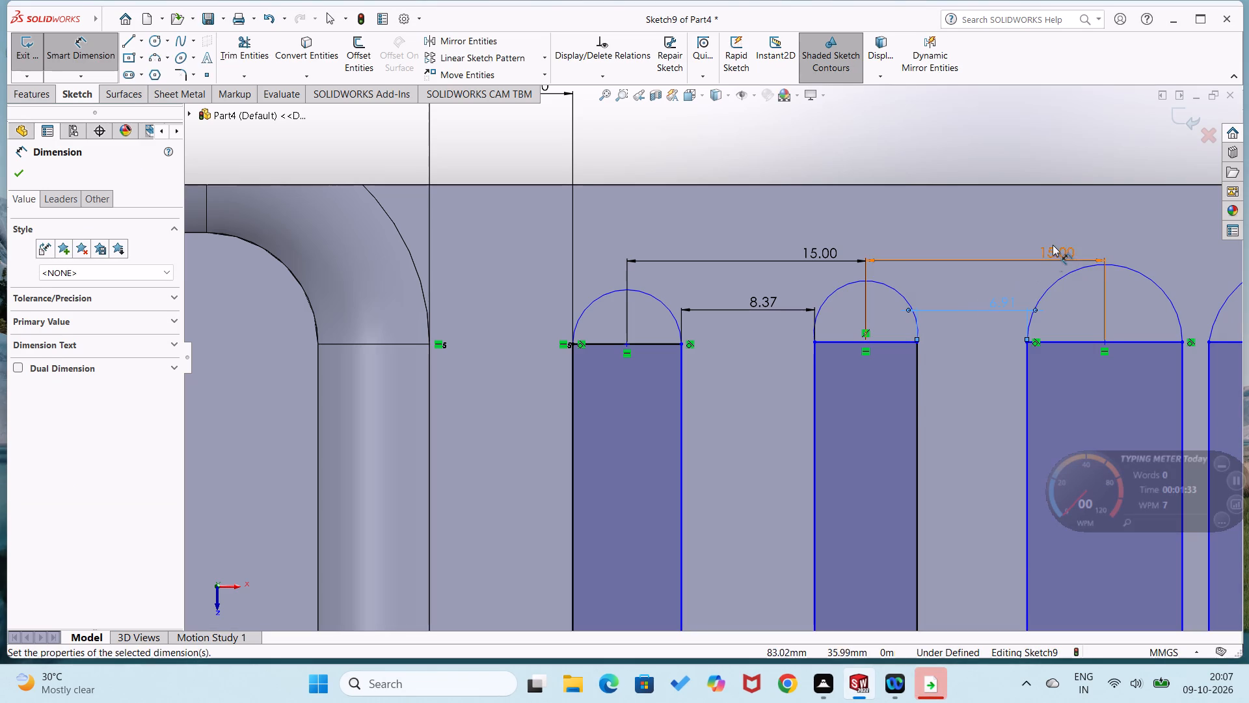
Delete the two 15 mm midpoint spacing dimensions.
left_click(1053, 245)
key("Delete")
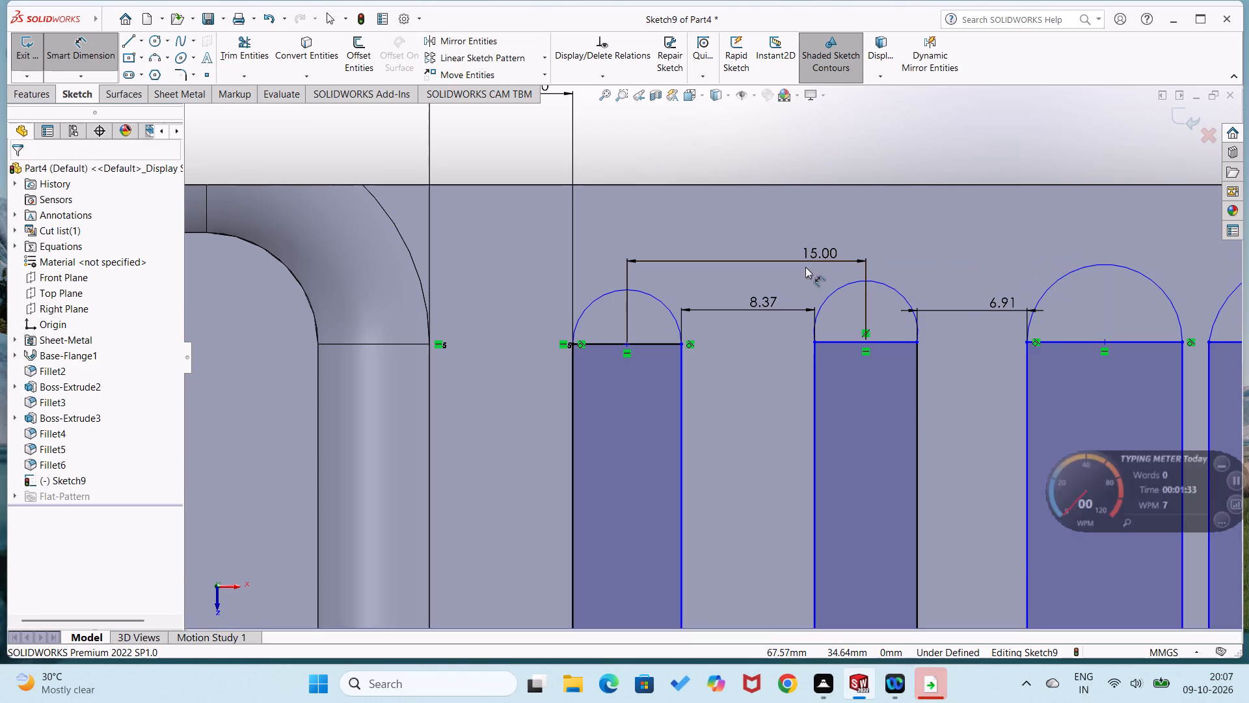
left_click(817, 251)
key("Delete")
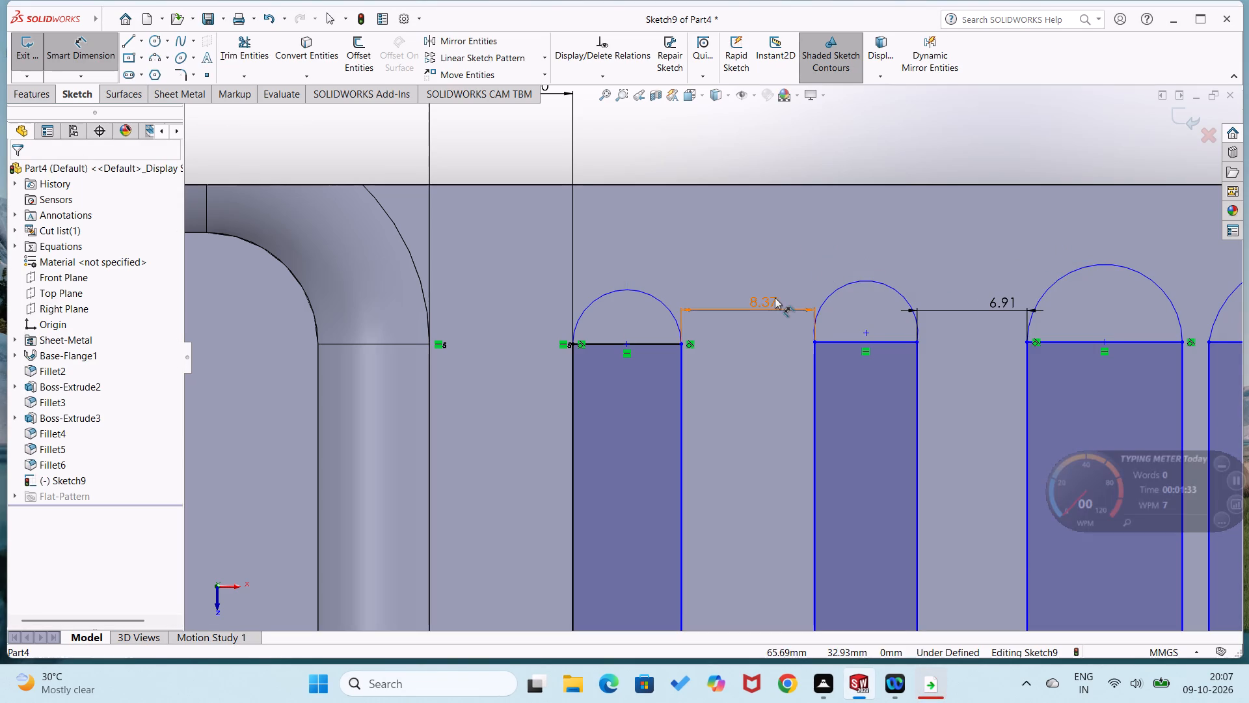
Set the gaps between the first and second rectangles and between the second and third rectangles to 9 mm each.
double_click(775, 297)
key("9")
key("Return")
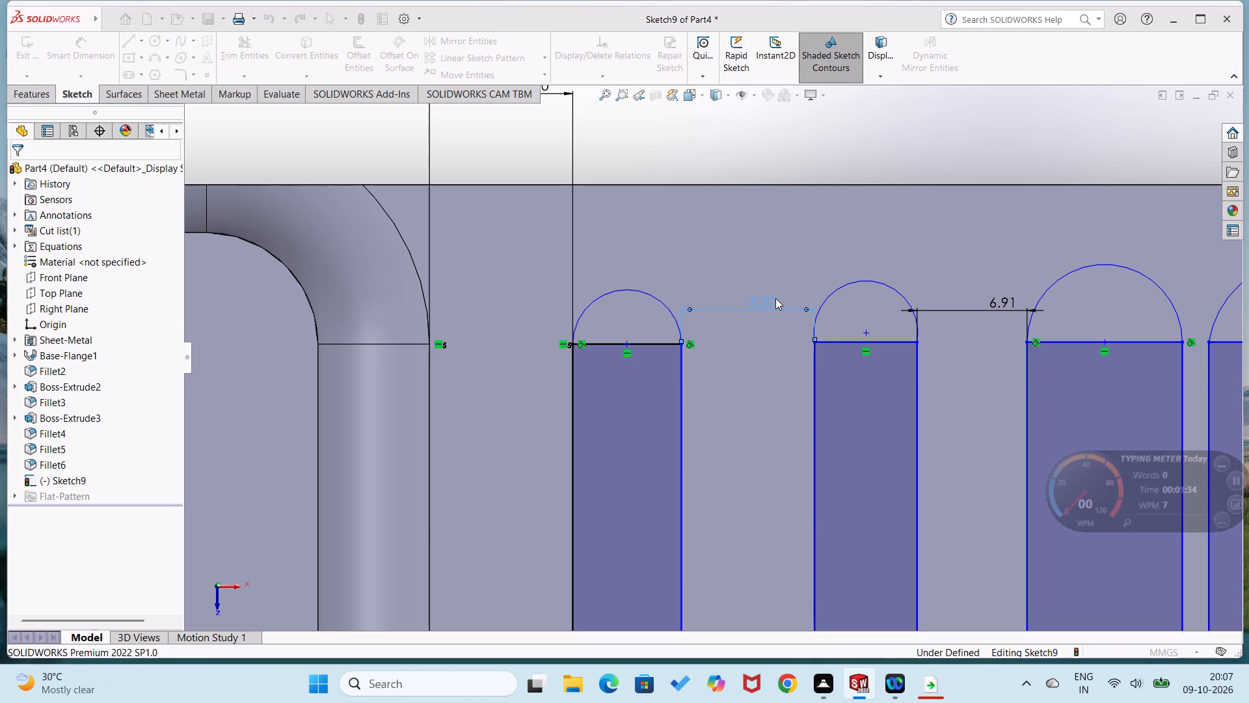
left_click(998, 305)
left_click(998, 305)
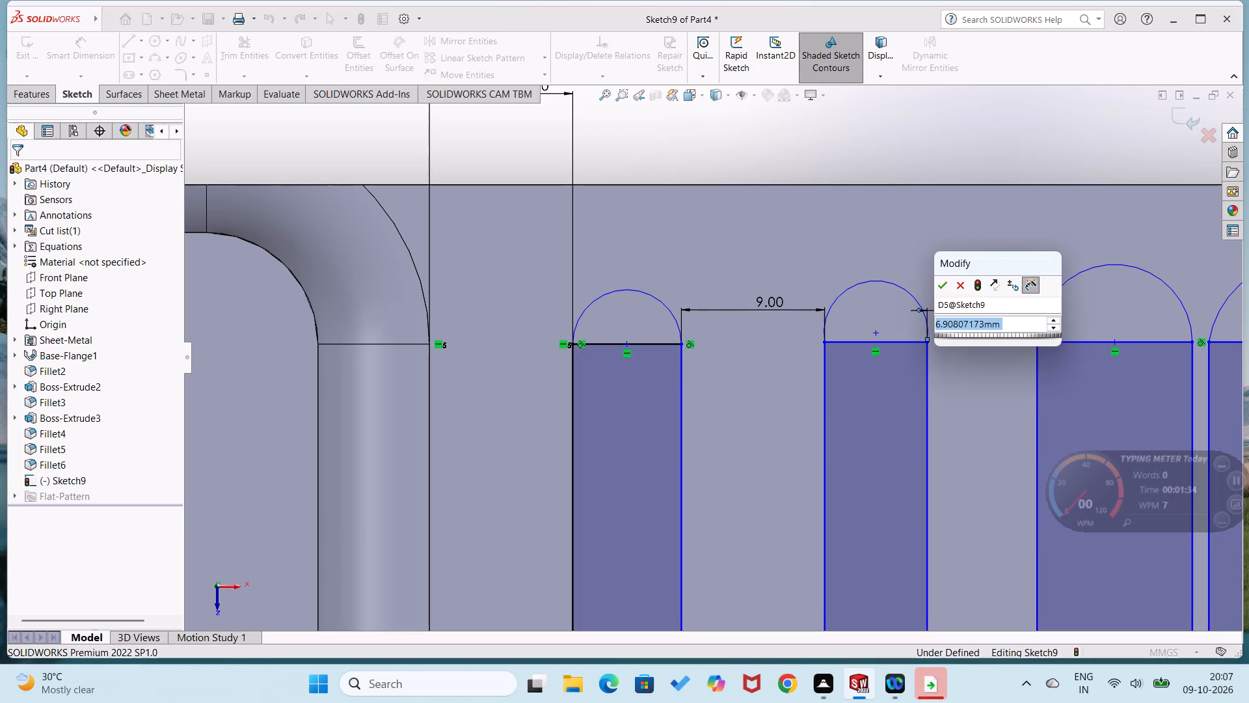
key("9")
key("Return")
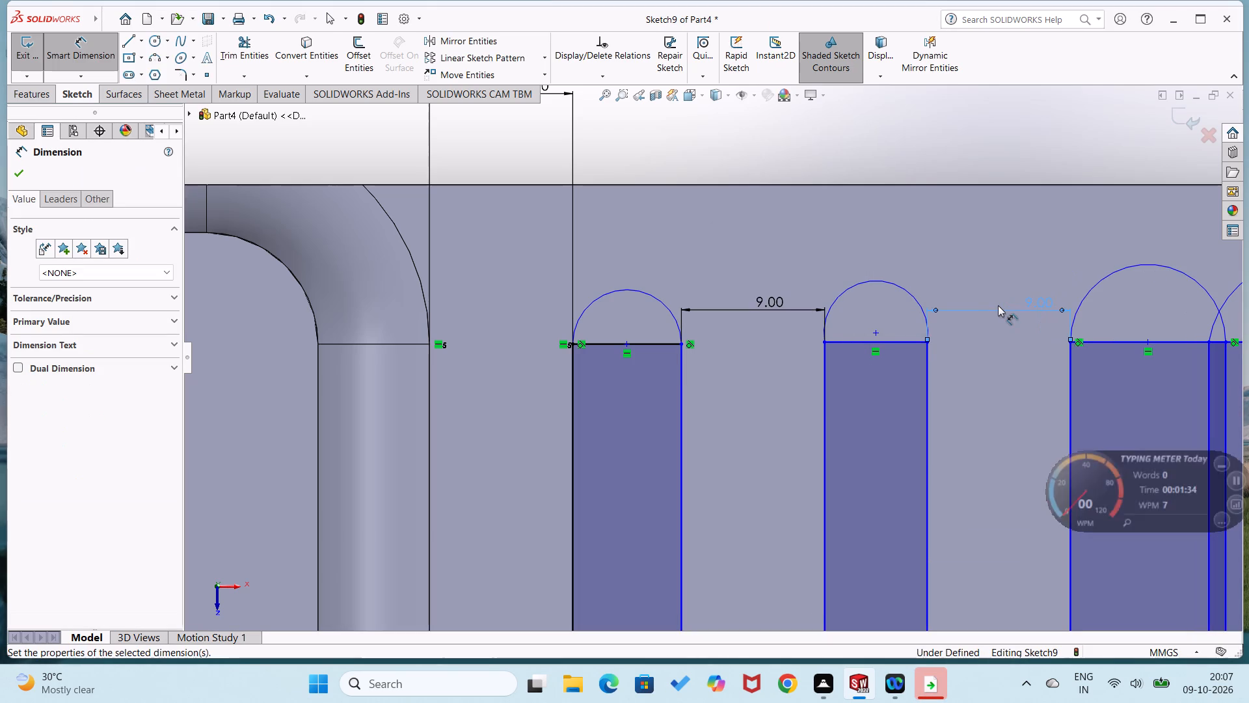
left_click(946, 146)
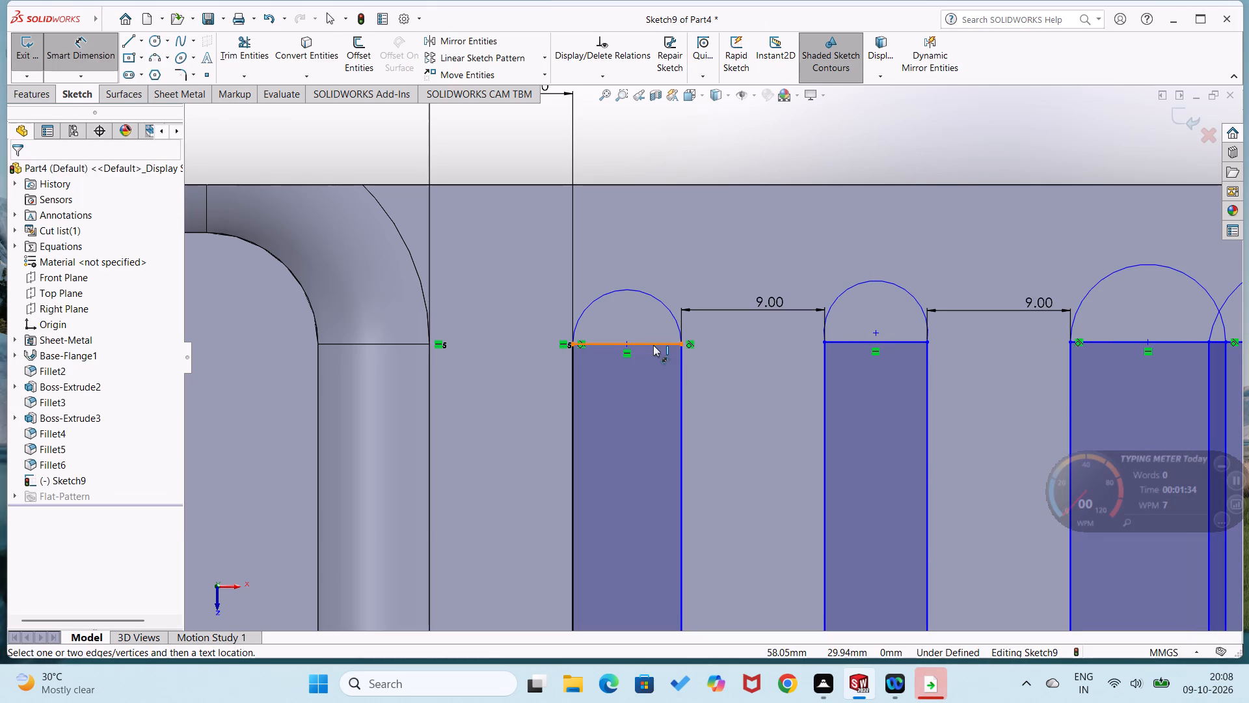
Dimension the width of the first rectangle along its upper edge as 7 mm.
left_click(653, 345)
left_click(671, 274)
key("7")
key("Return")
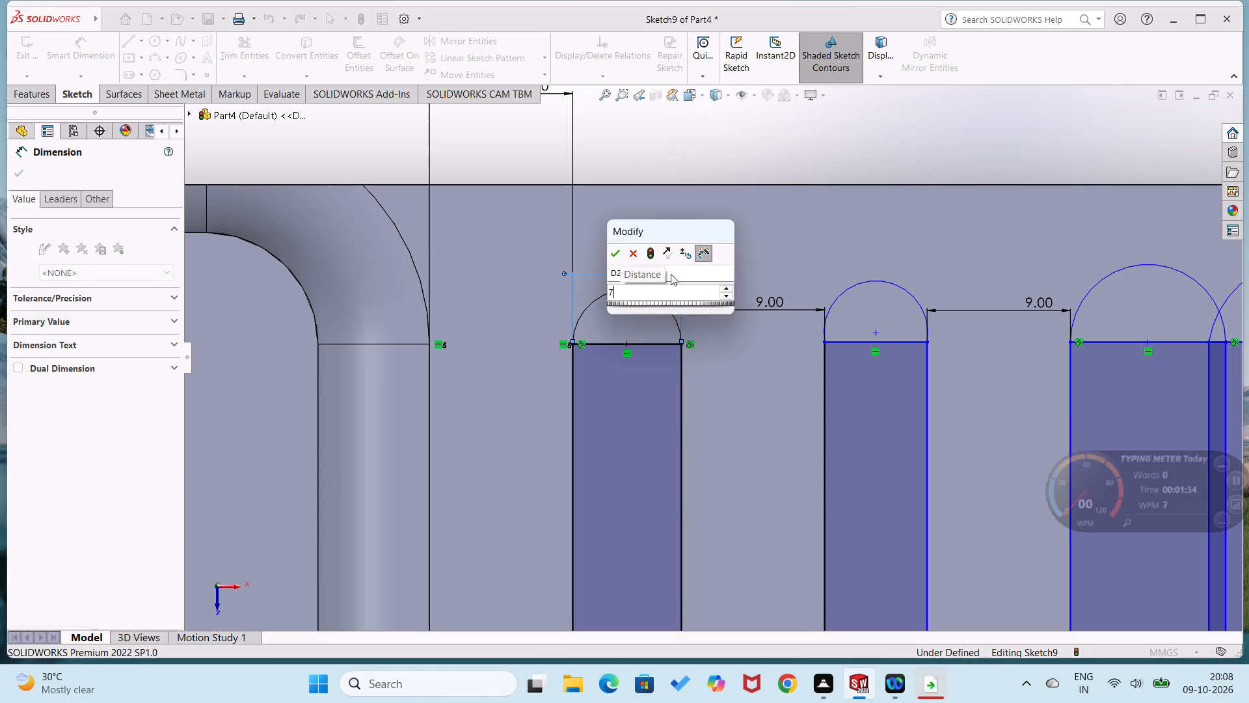
Dimension the widths of the second and third rectangles along their upper edges as 7 mm each.
left_click(915, 337)
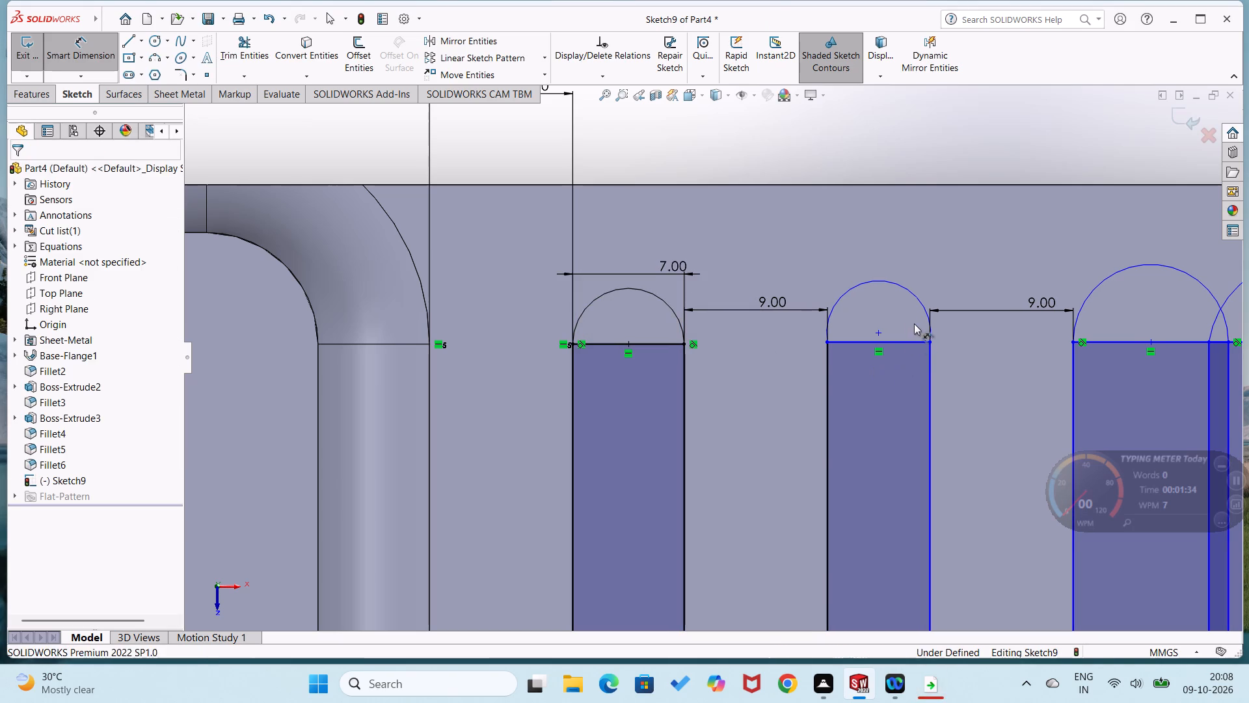
left_click(907, 340)
left_click(902, 382)
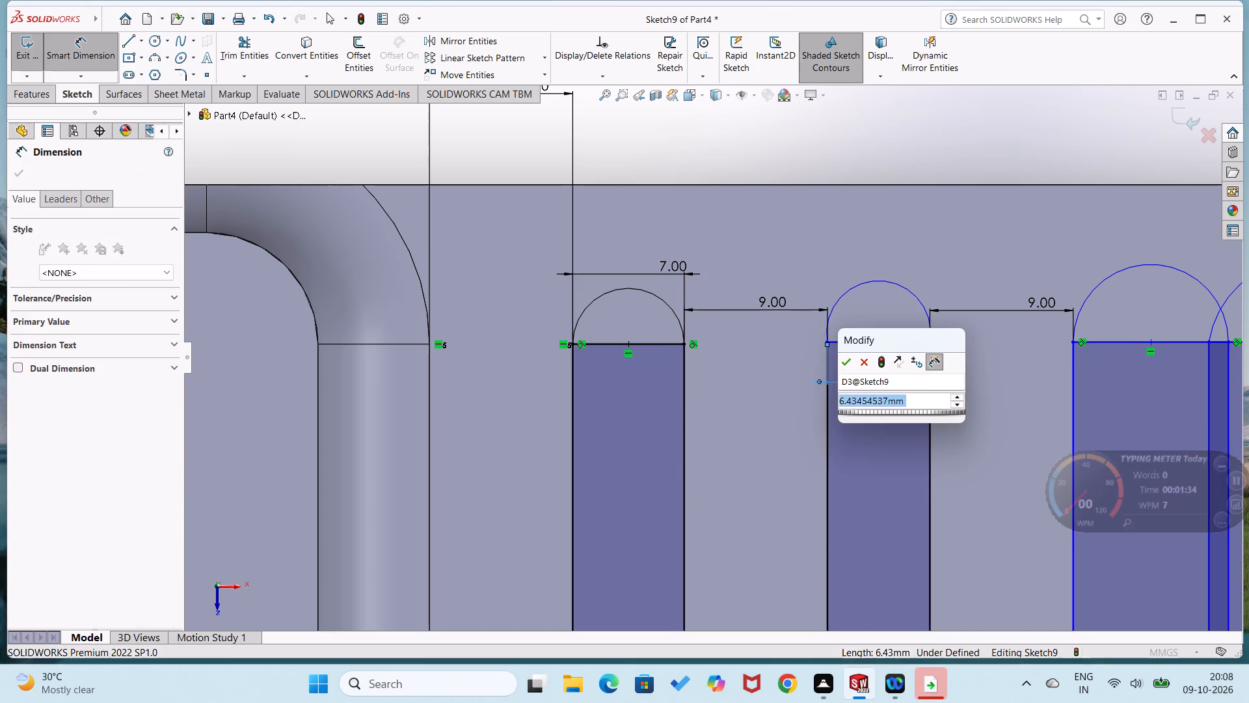
key("7")
key("Return")
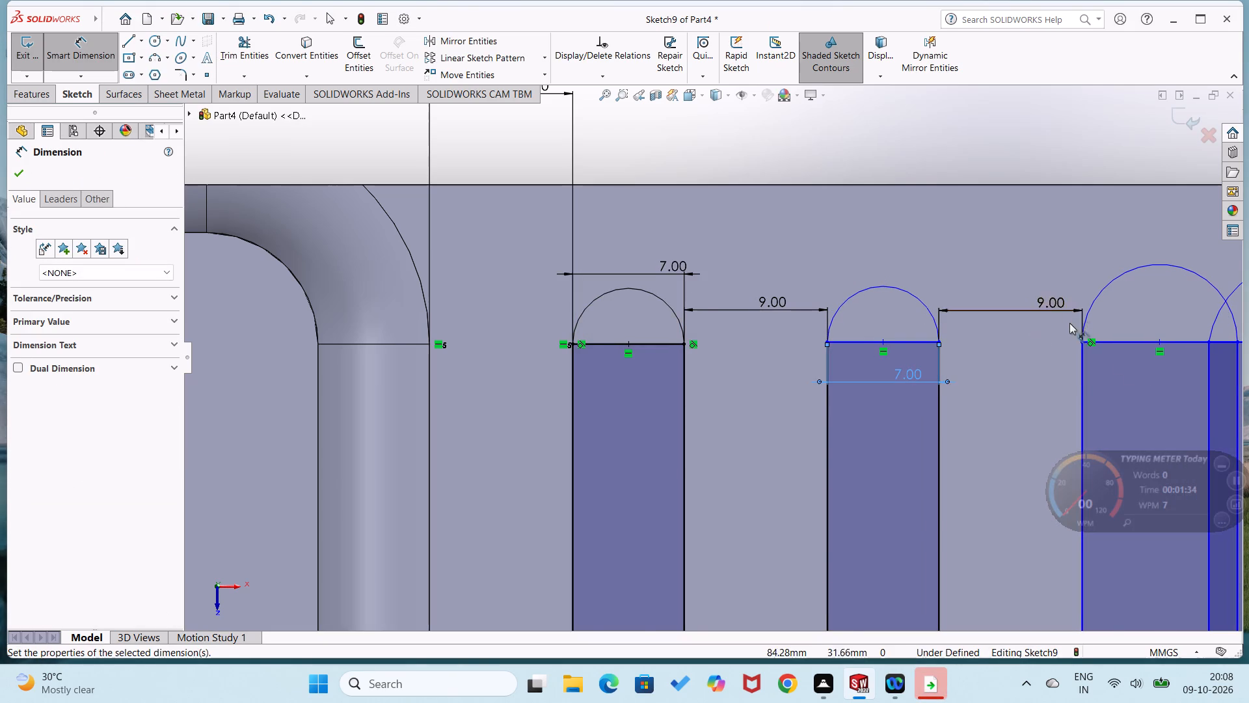
scroll(1128, 370, "up", 4)
scroll(1008, 388, "down", 2)
scroll(1002, 390, "up", 3)
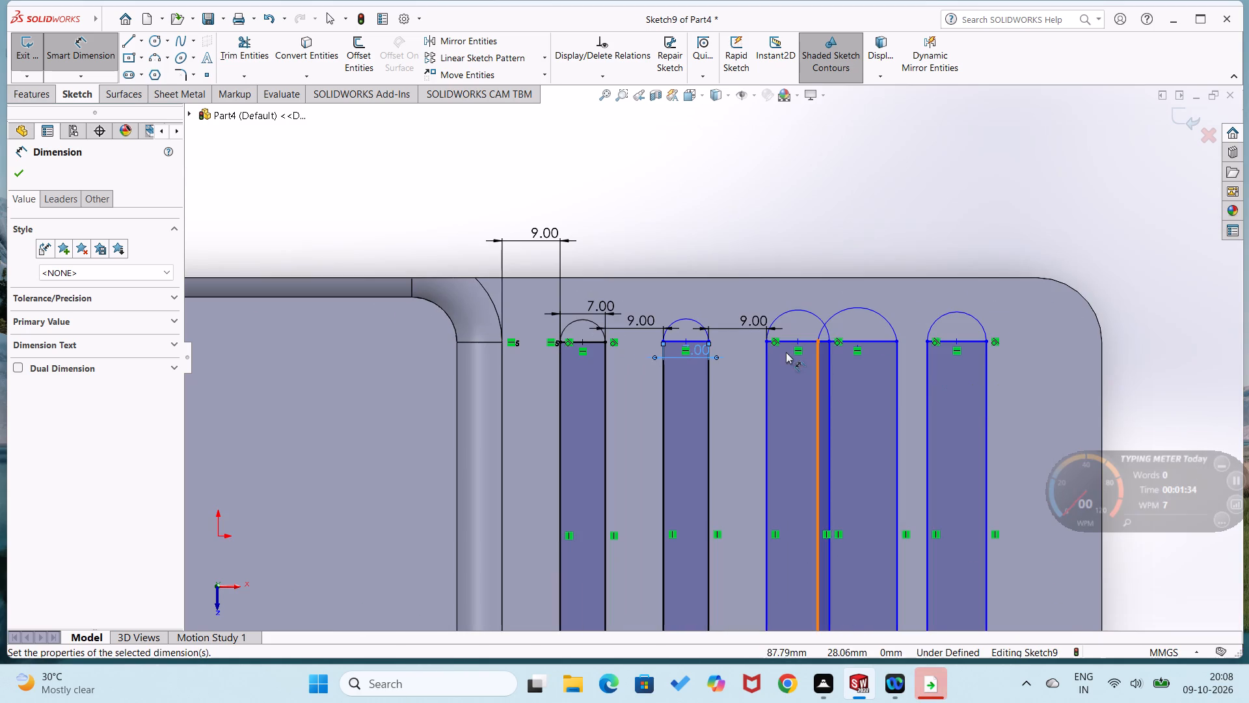
scroll(813, 342, "down", 4)
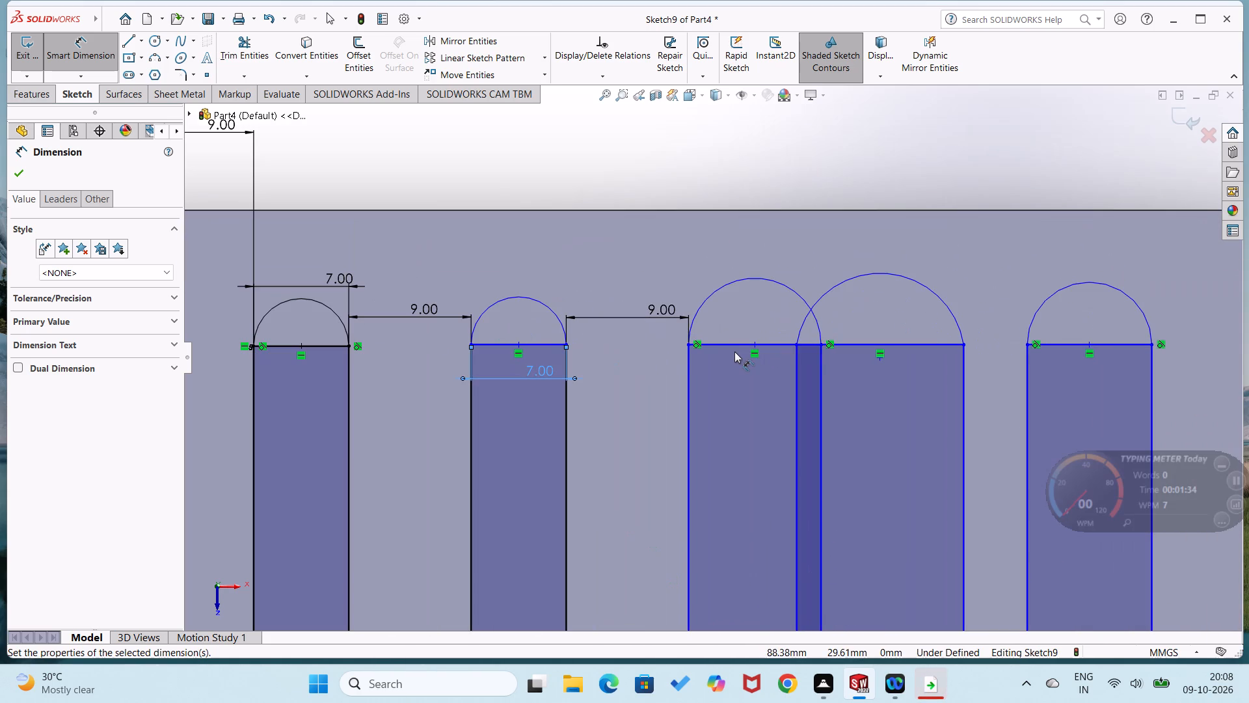
left_click(734, 342)
left_click(732, 381)
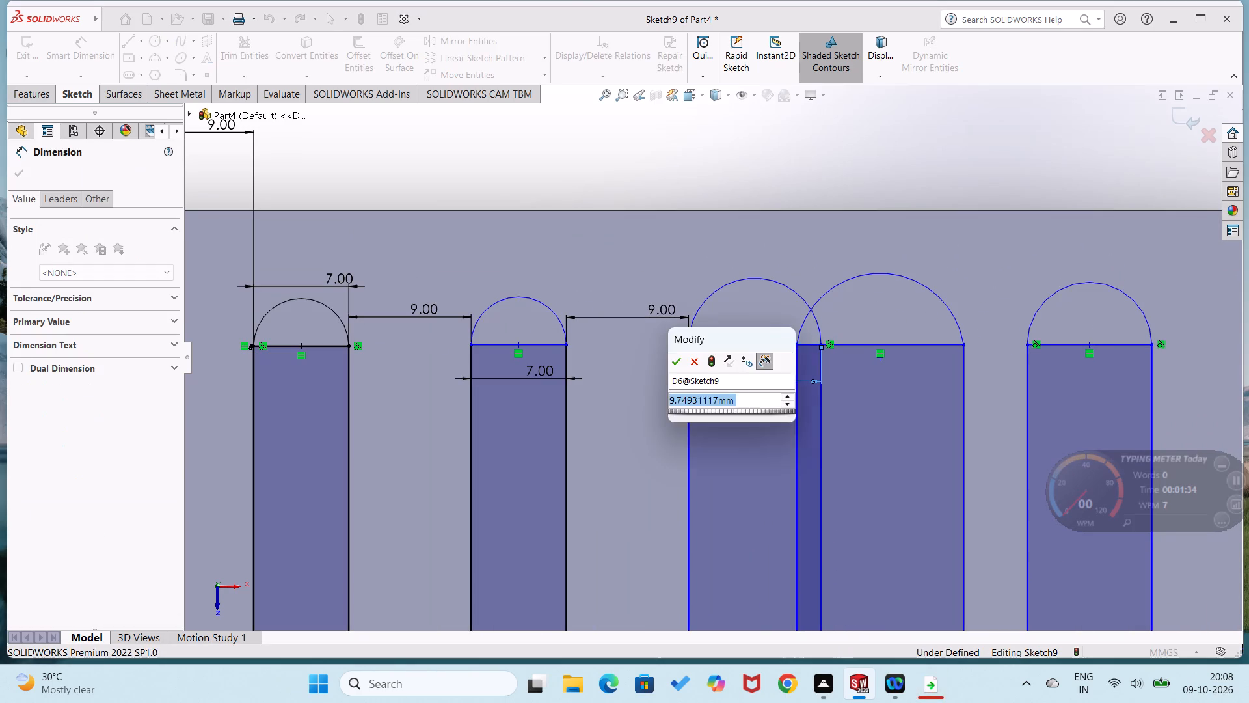
key("7")
key("Return")
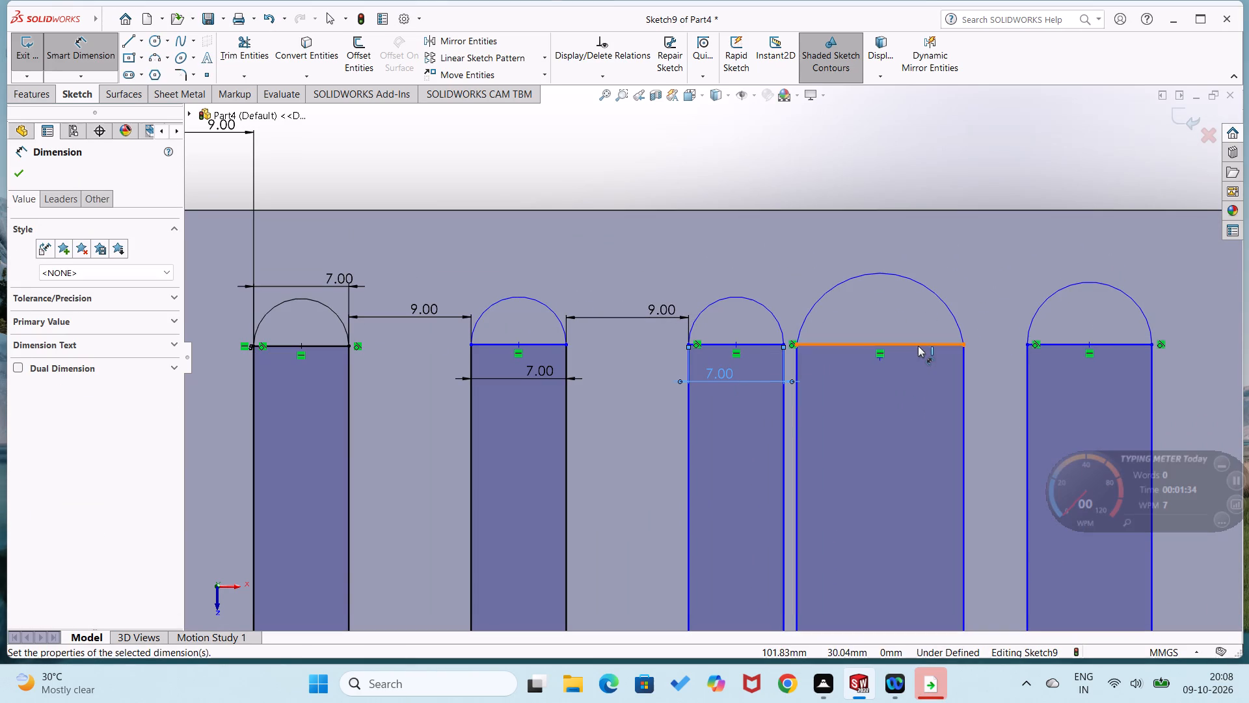
Dimension the widths of the fourth and fifth rectangles along their upper edges as 7 mm each.
left_click(918, 346)
left_click(917, 387)
key("7")
key("Return")
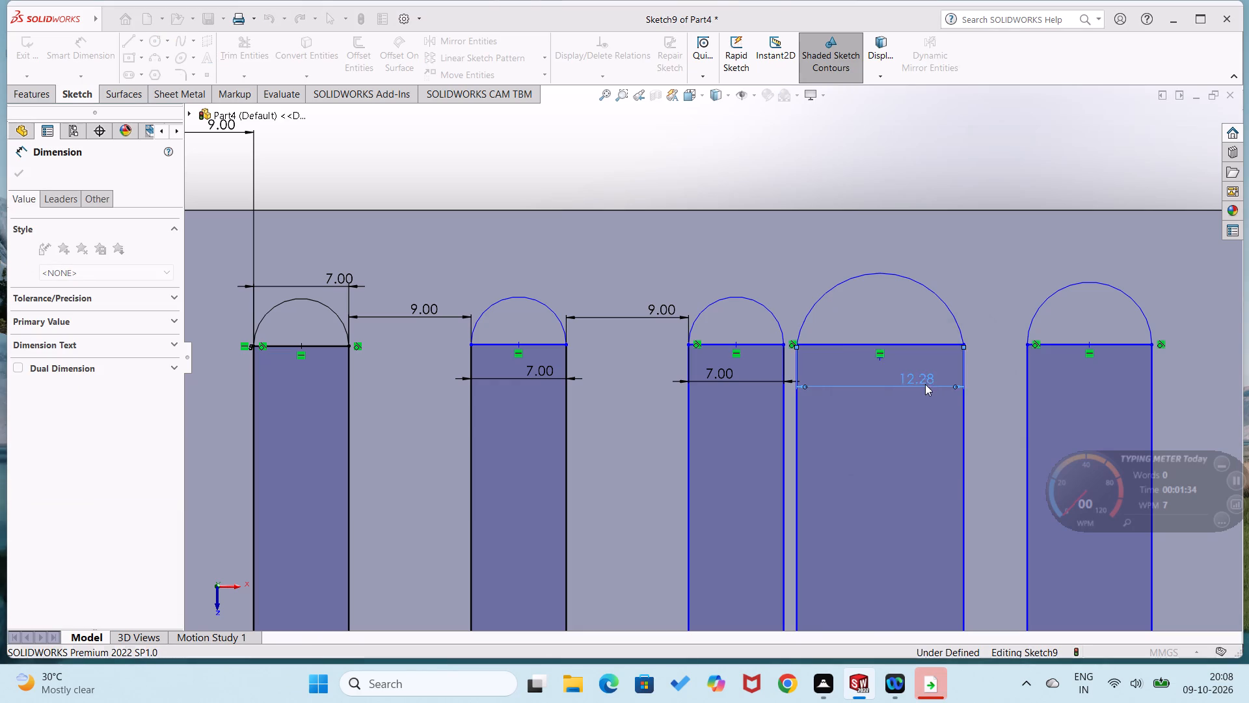
left_click(959, 379)
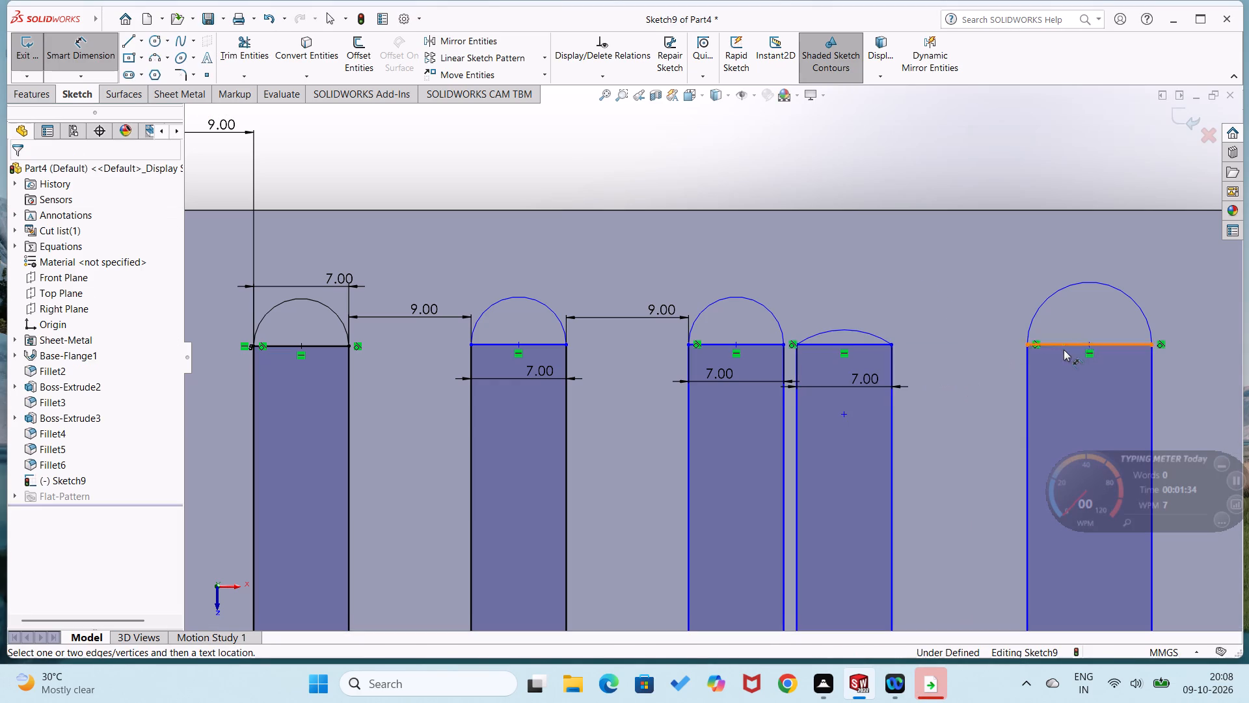
left_click(1068, 347)
left_click(1065, 391)
key("7")
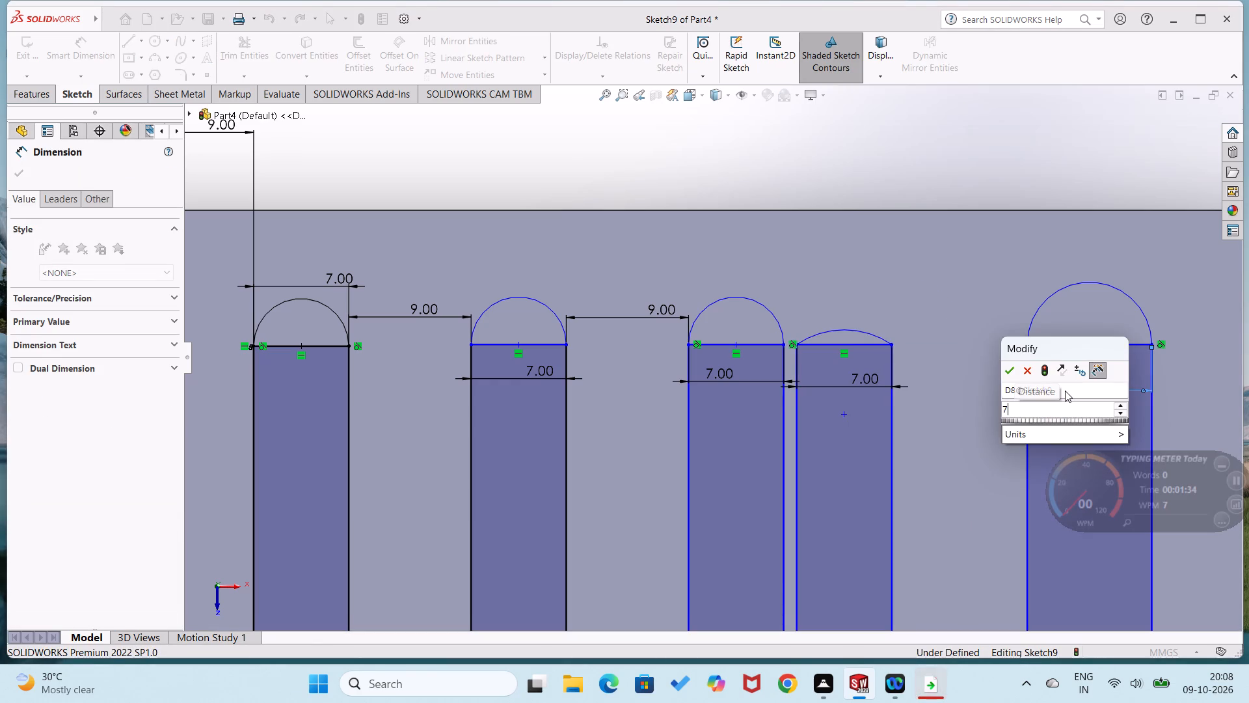
key("Return")
left_click(941, 130)
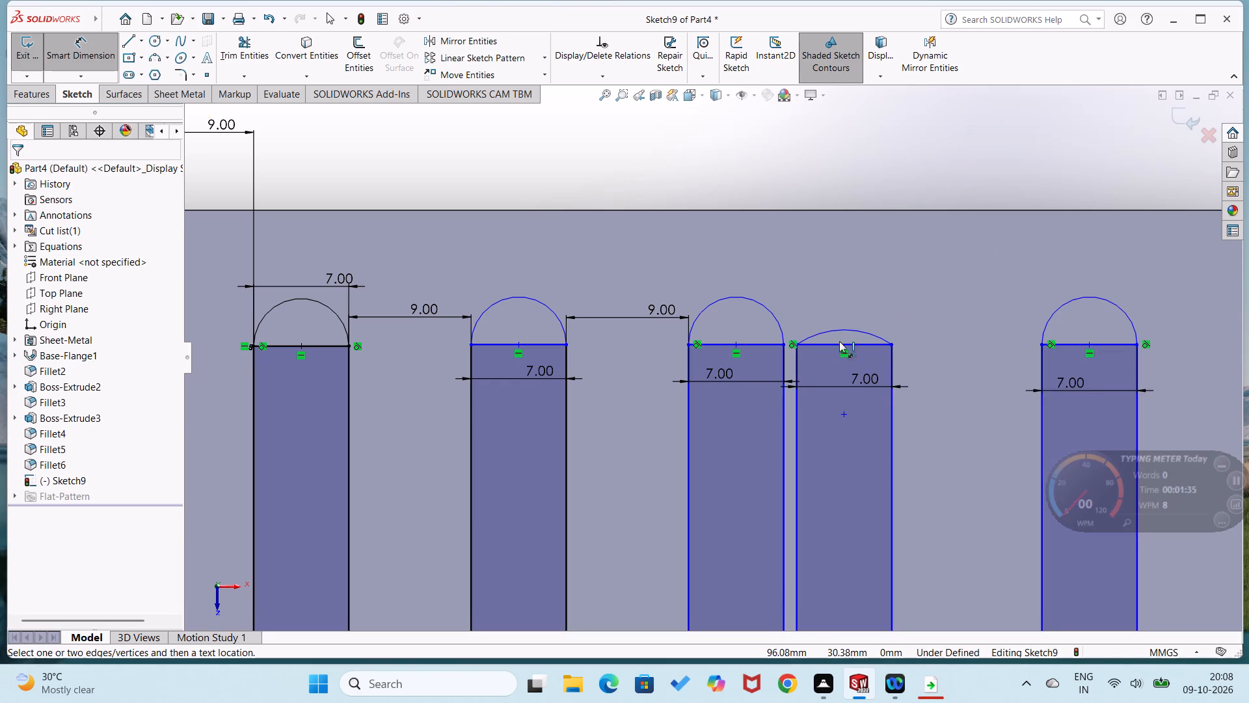
Dimension the gaps between the third and fourth, and the fourth and fifth rectangles' facing upper corners as 9 mm each.
scroll(837, 342, "down", 4)
left_click(692, 353)
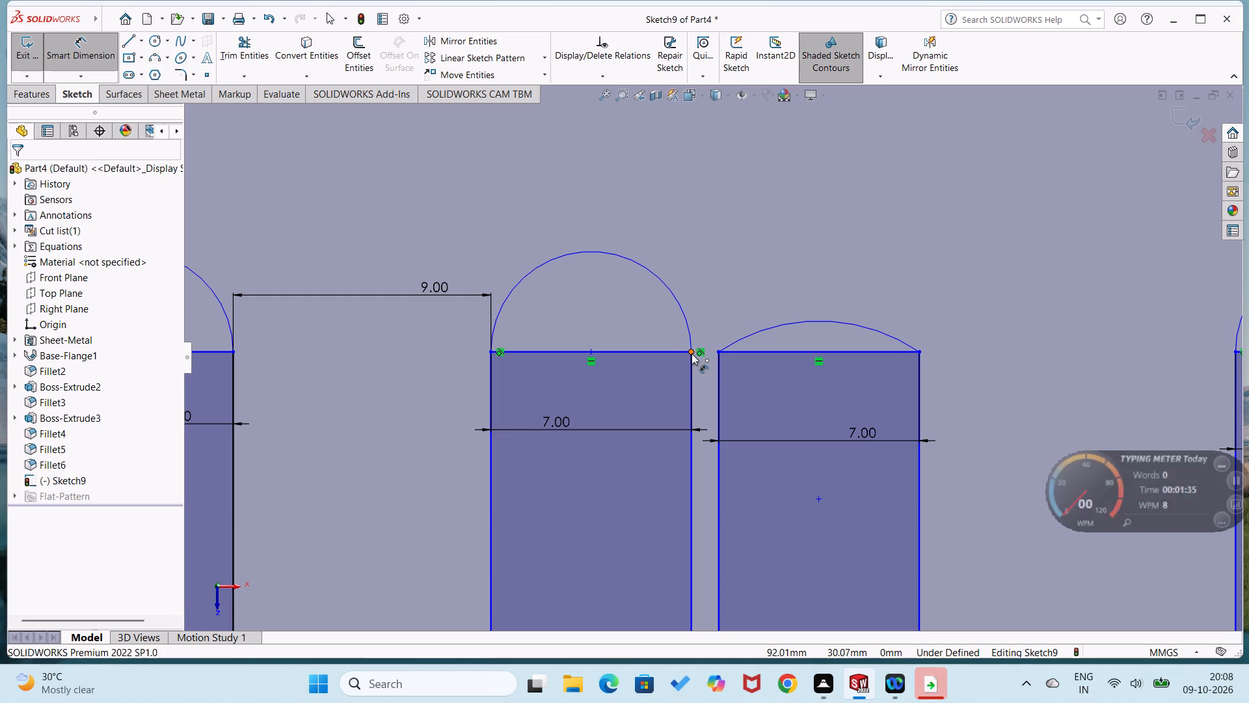
left_click(716, 352)
left_click(723, 279)
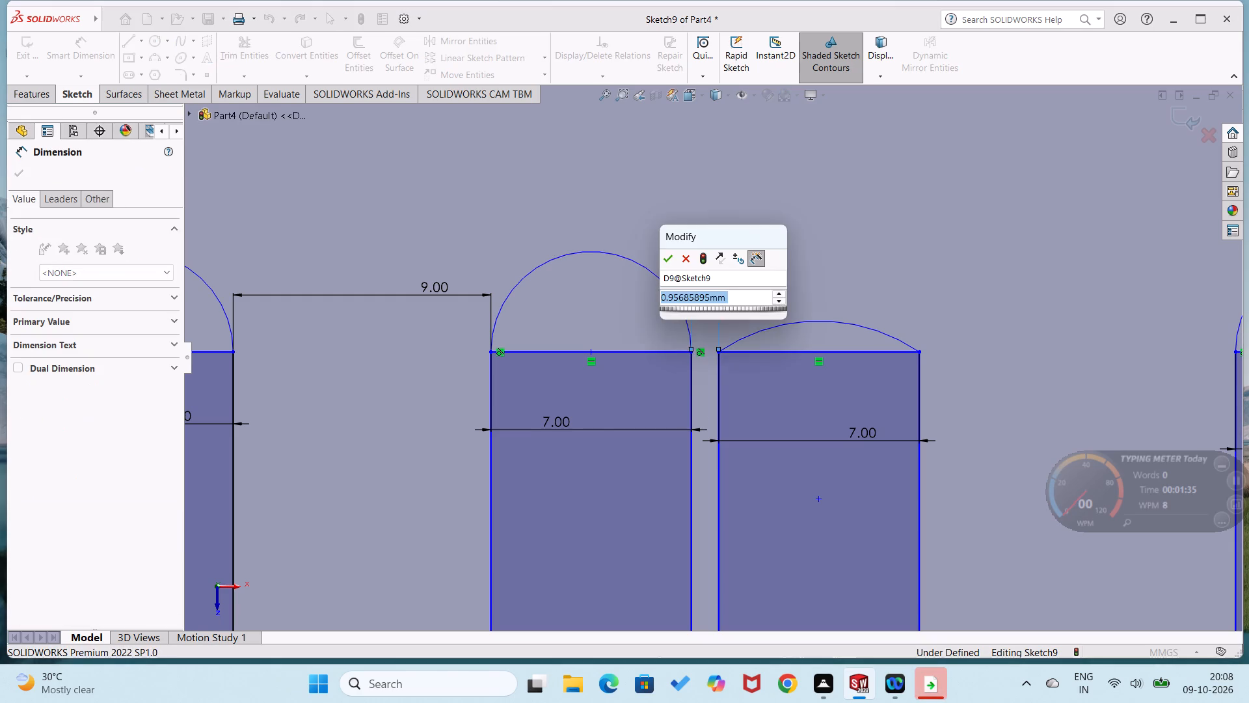
key("9")
key("Return")
left_click(796, 209)
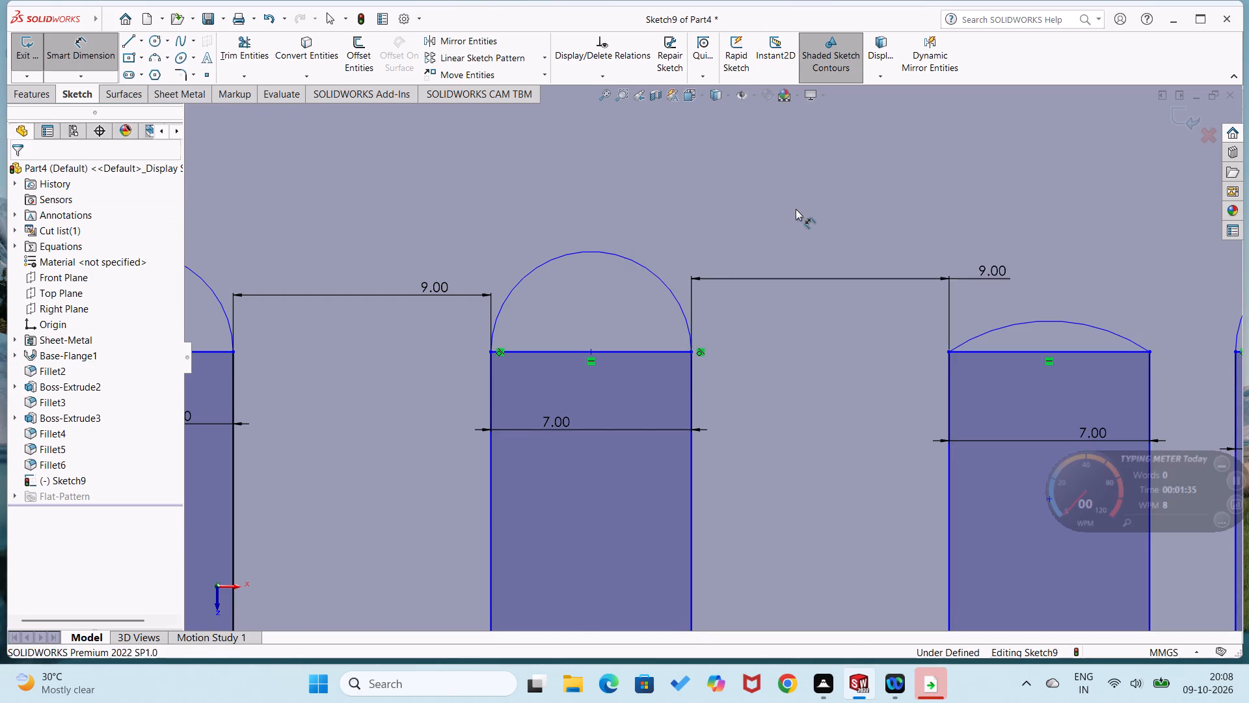
scroll(796, 209, "up", 3)
scroll(941, 316, "down", 1)
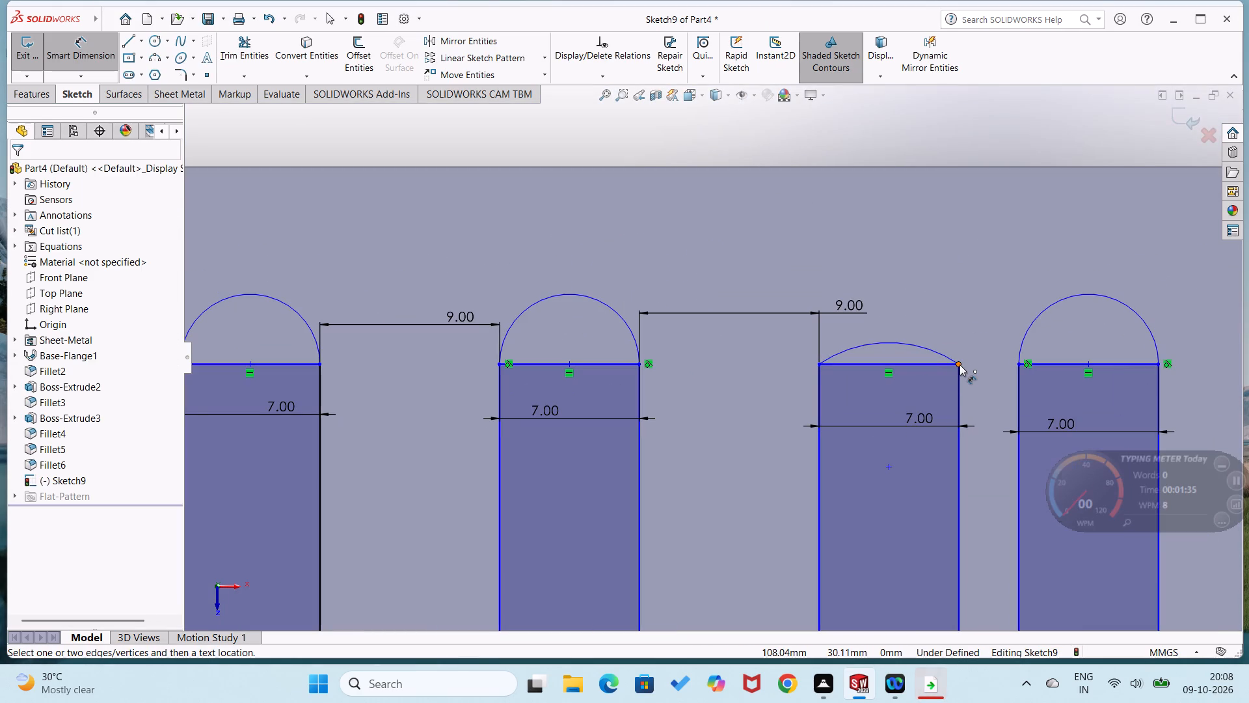
left_click(960, 365)
left_click(1019, 362)
left_click(995, 315)
key("9")
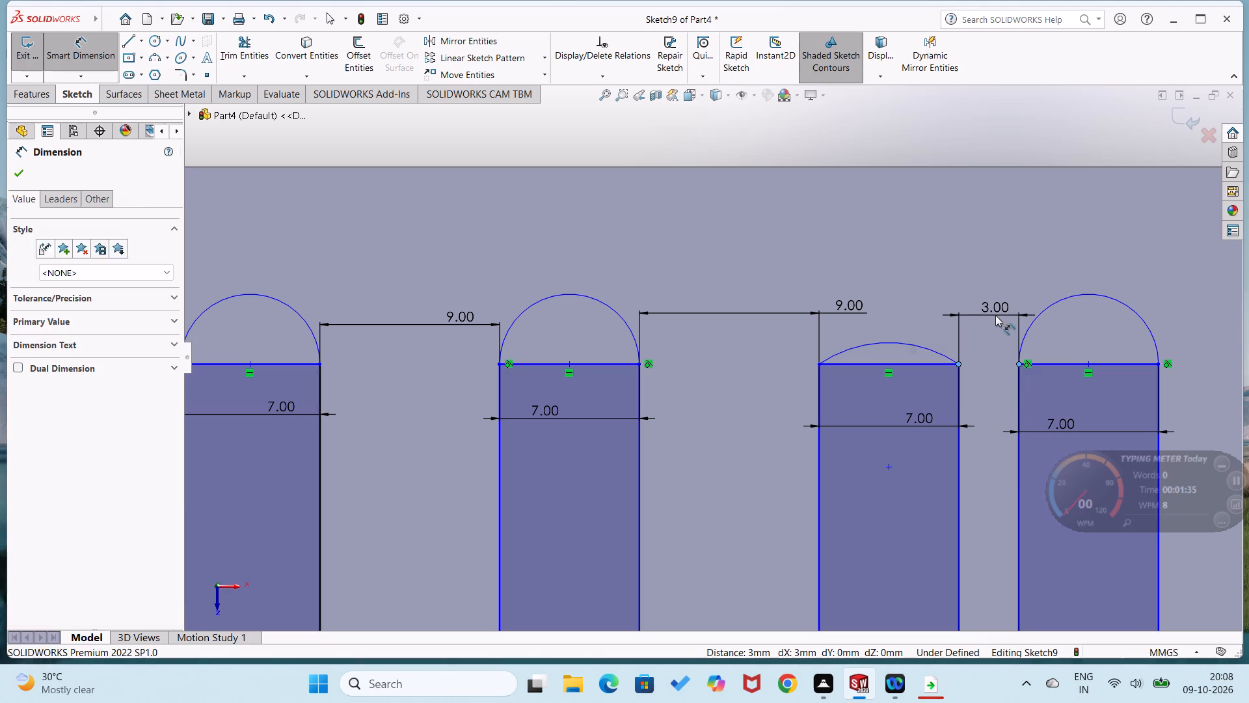
key("Return")
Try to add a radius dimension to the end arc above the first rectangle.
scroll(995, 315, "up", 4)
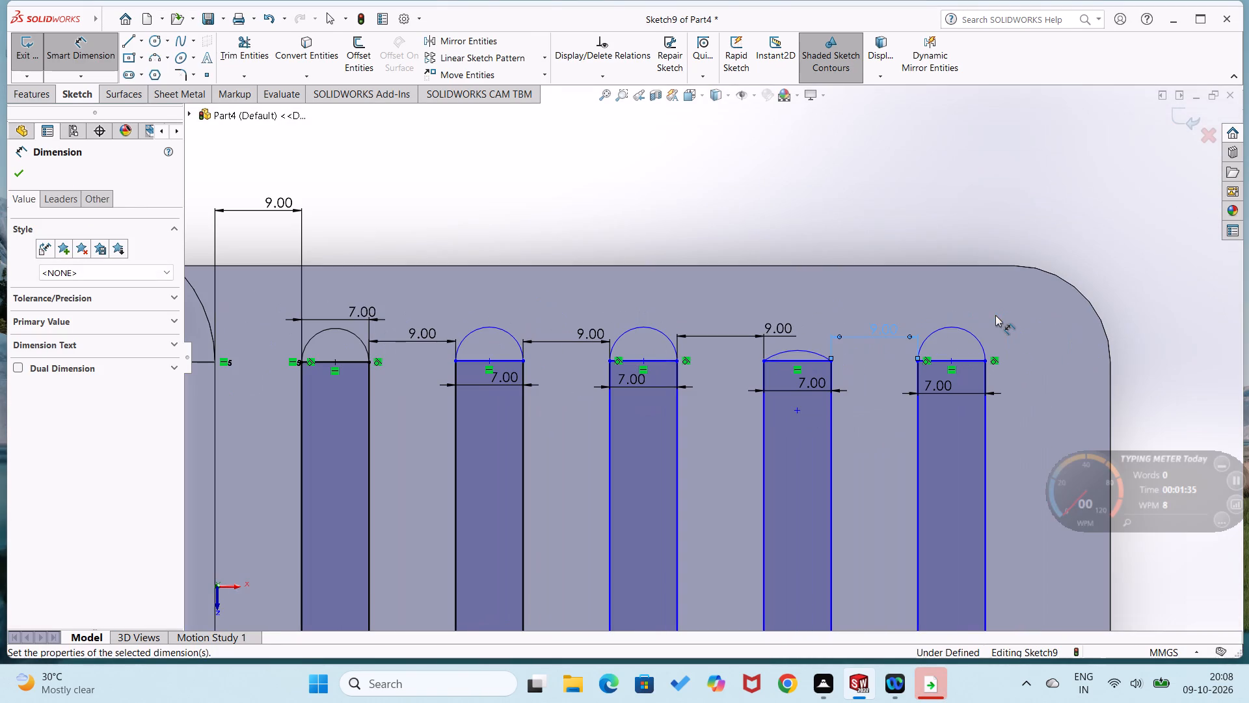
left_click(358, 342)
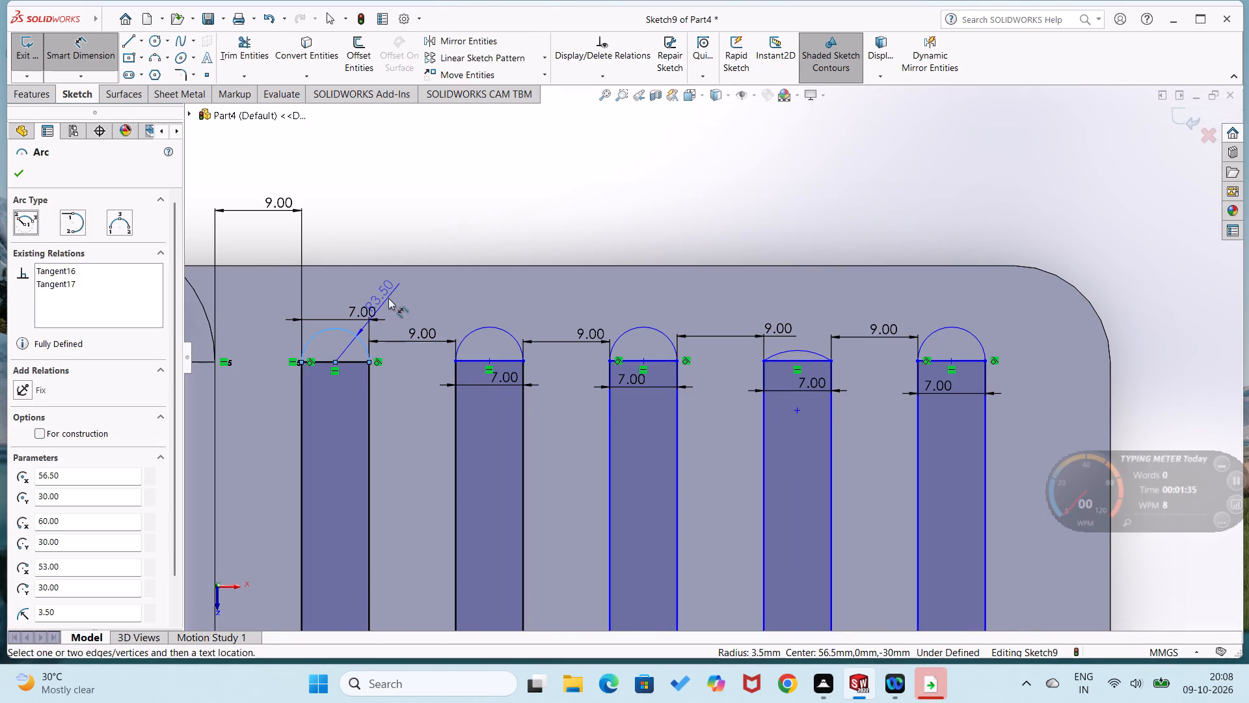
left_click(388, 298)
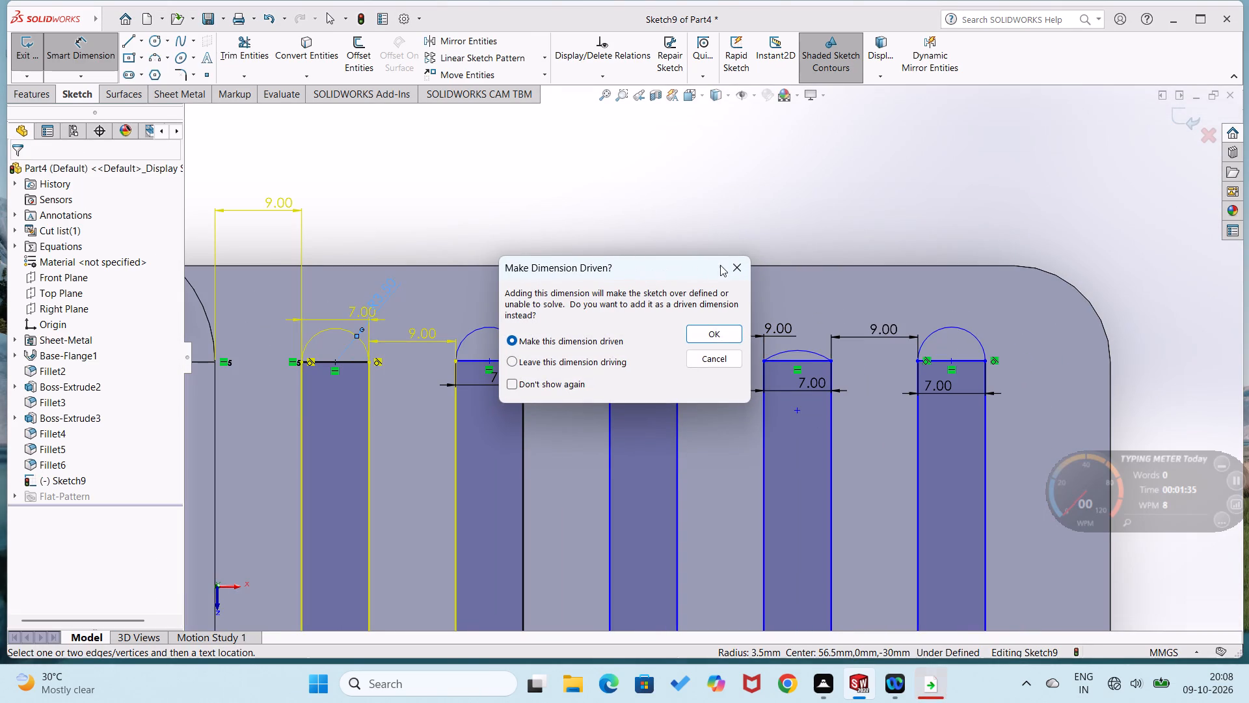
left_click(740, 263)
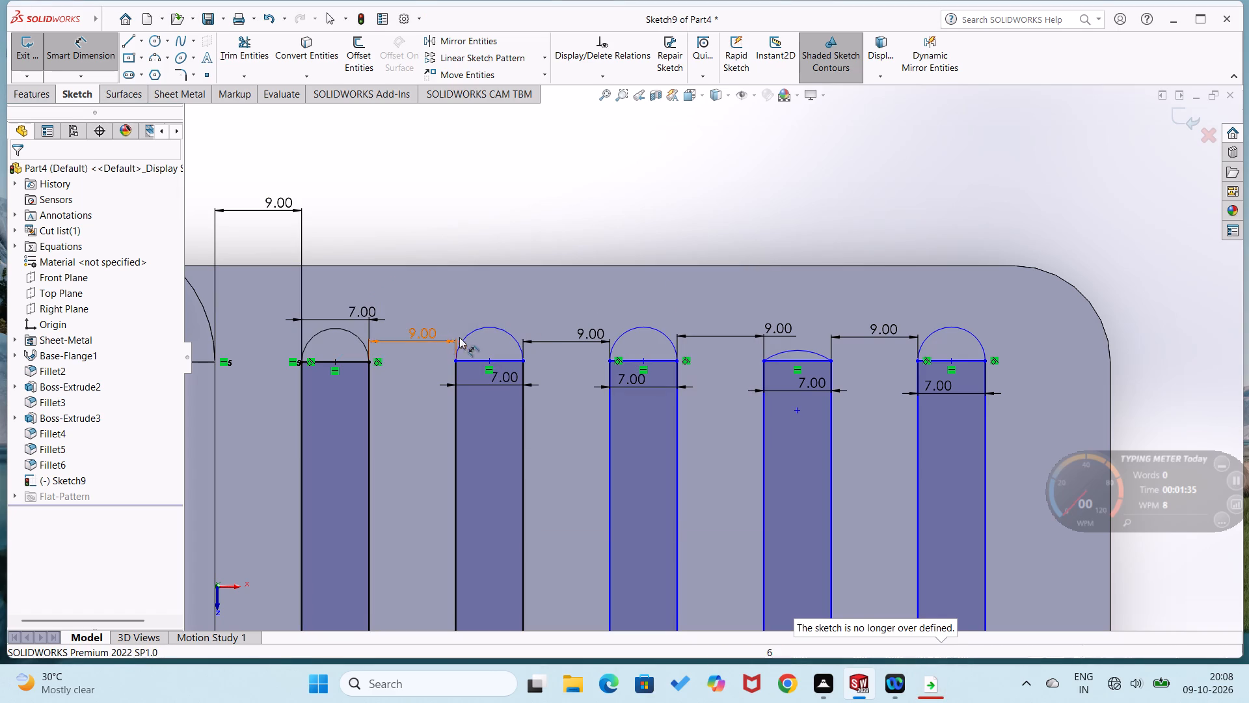
Delete the 7 mm width dimension of the first rectangle.
left_click(420, 340)
left_click(355, 315)
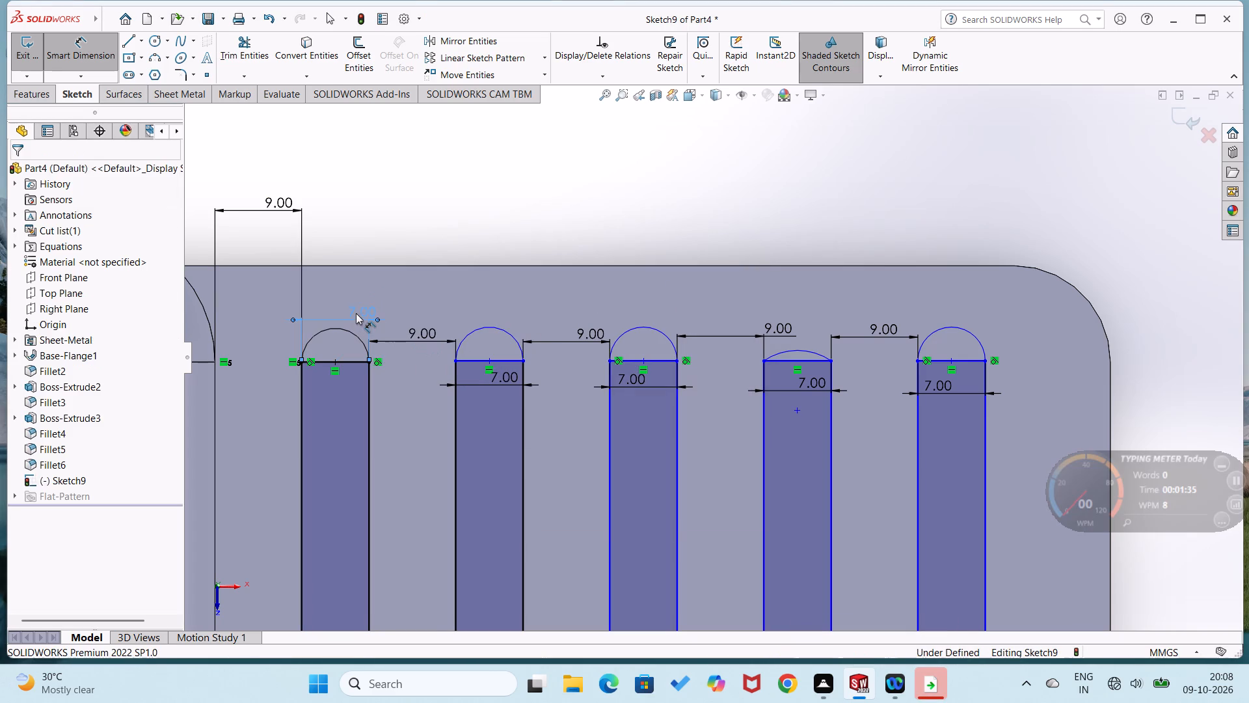
key("Delete")
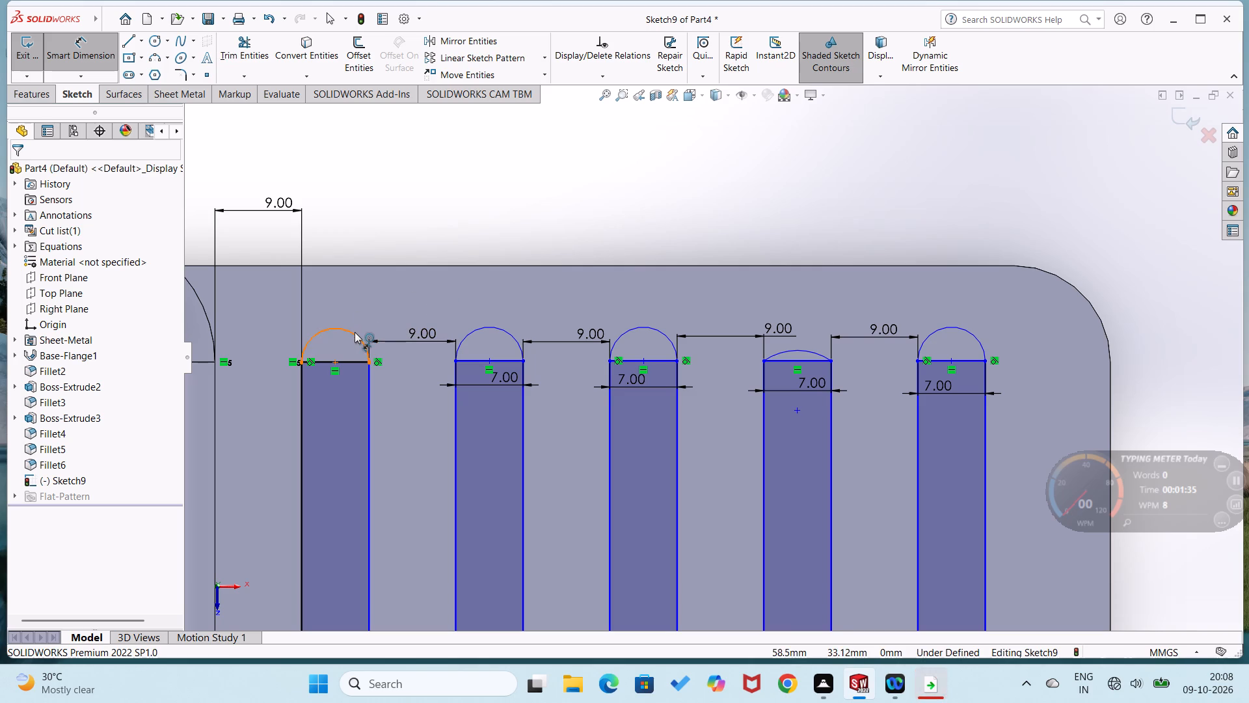
Dimension the radius of the end arc above the first rectangle as 4 mm.
left_click(355, 332)
left_click(373, 311)
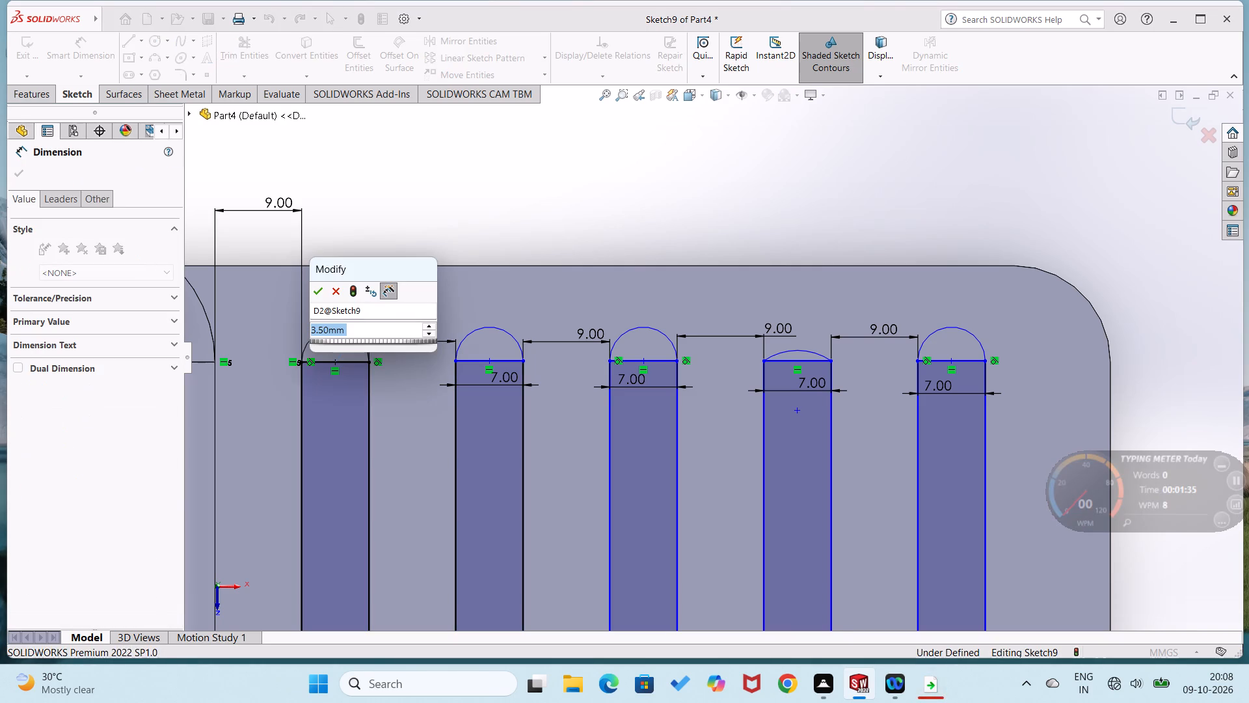
key("4")
key("Return")
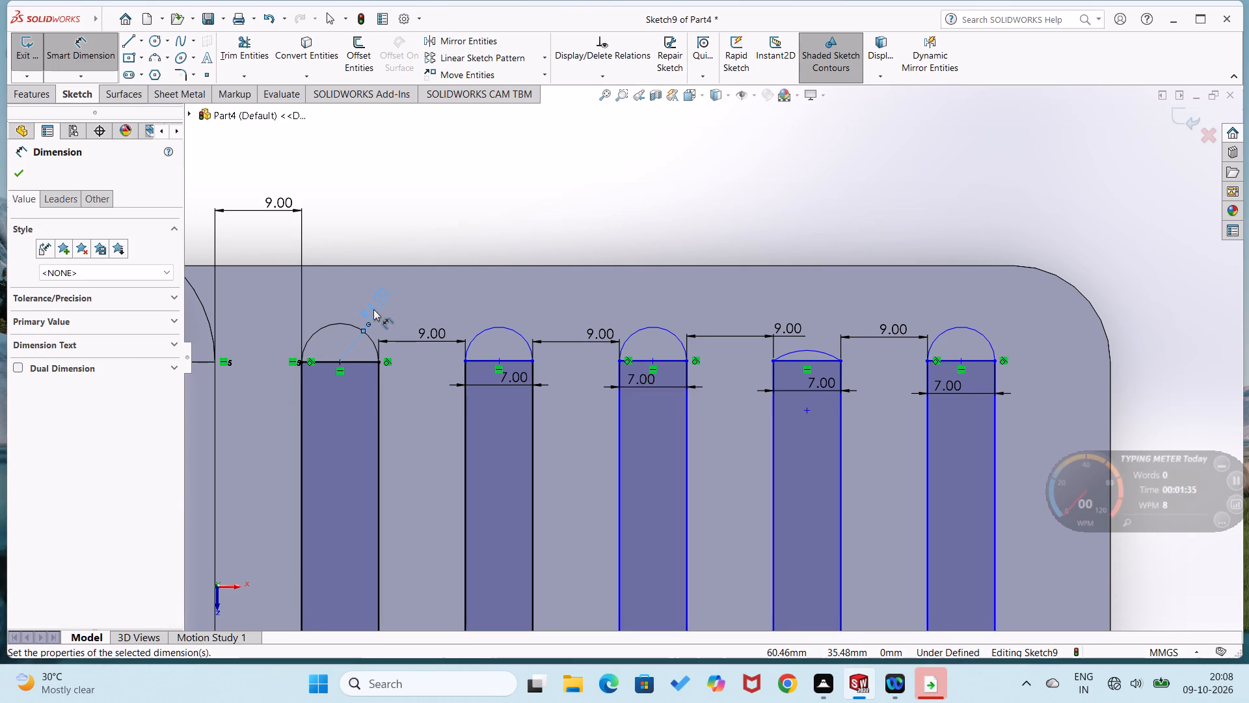
left_click(436, 234)
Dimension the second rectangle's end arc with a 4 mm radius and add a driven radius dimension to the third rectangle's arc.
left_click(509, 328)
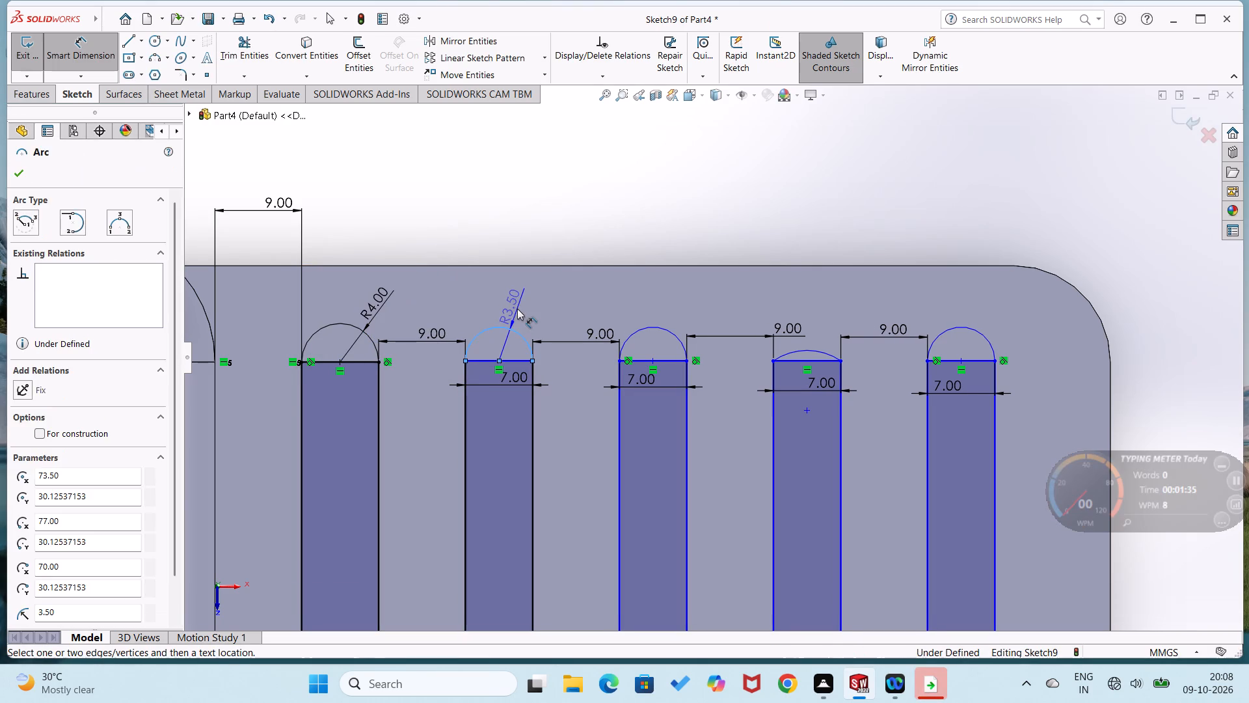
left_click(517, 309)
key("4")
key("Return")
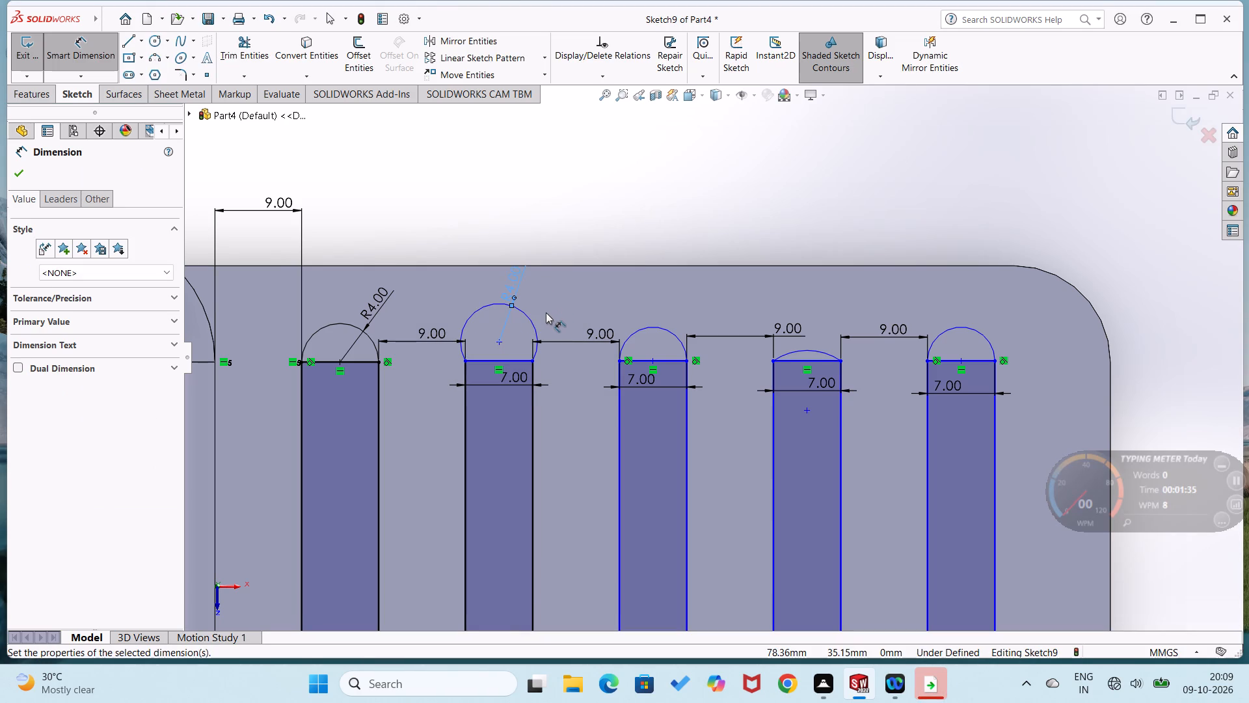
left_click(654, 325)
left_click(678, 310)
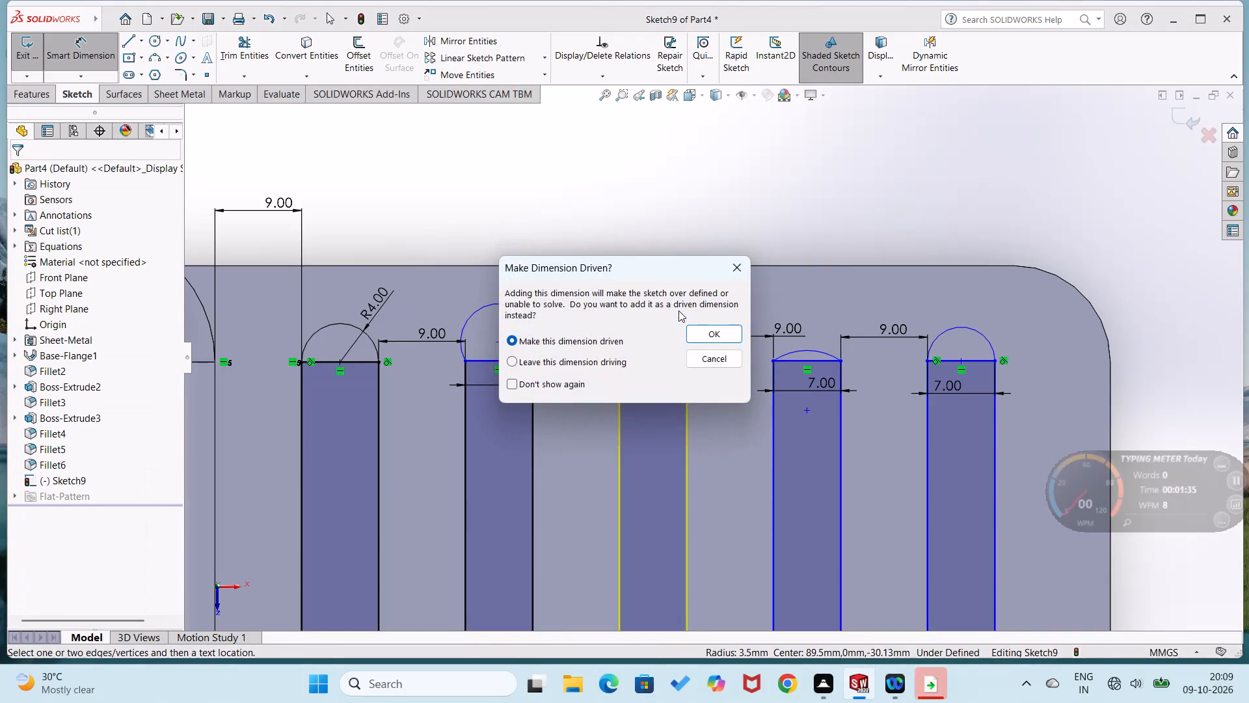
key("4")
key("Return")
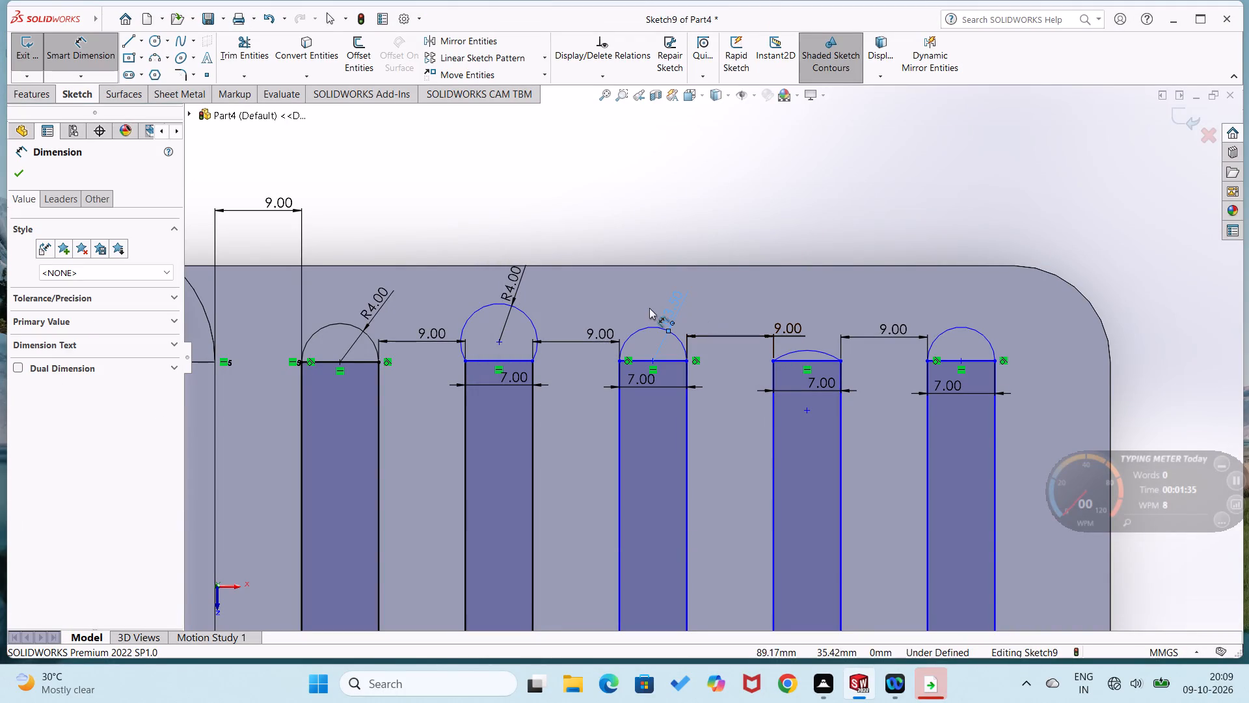
Dimension the radius of the end arc above the fourth rectangle as 4 mm.
left_click(810, 348)
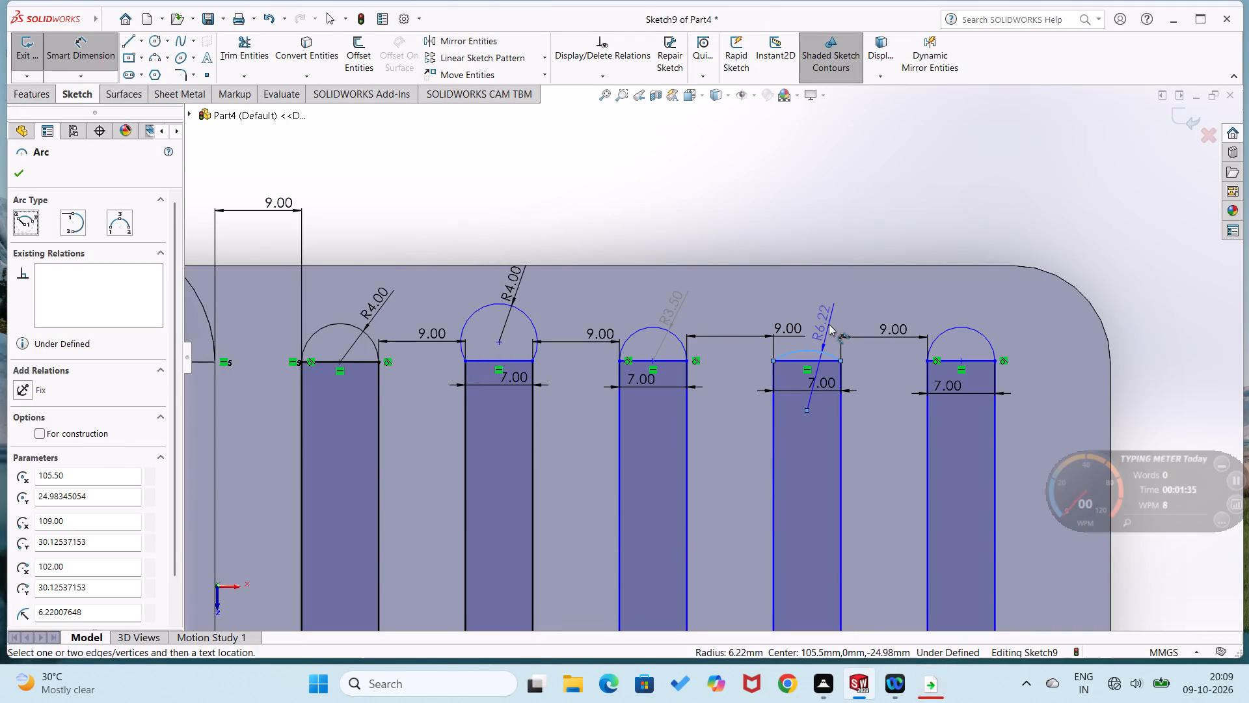
left_click(829, 324)
key("5")
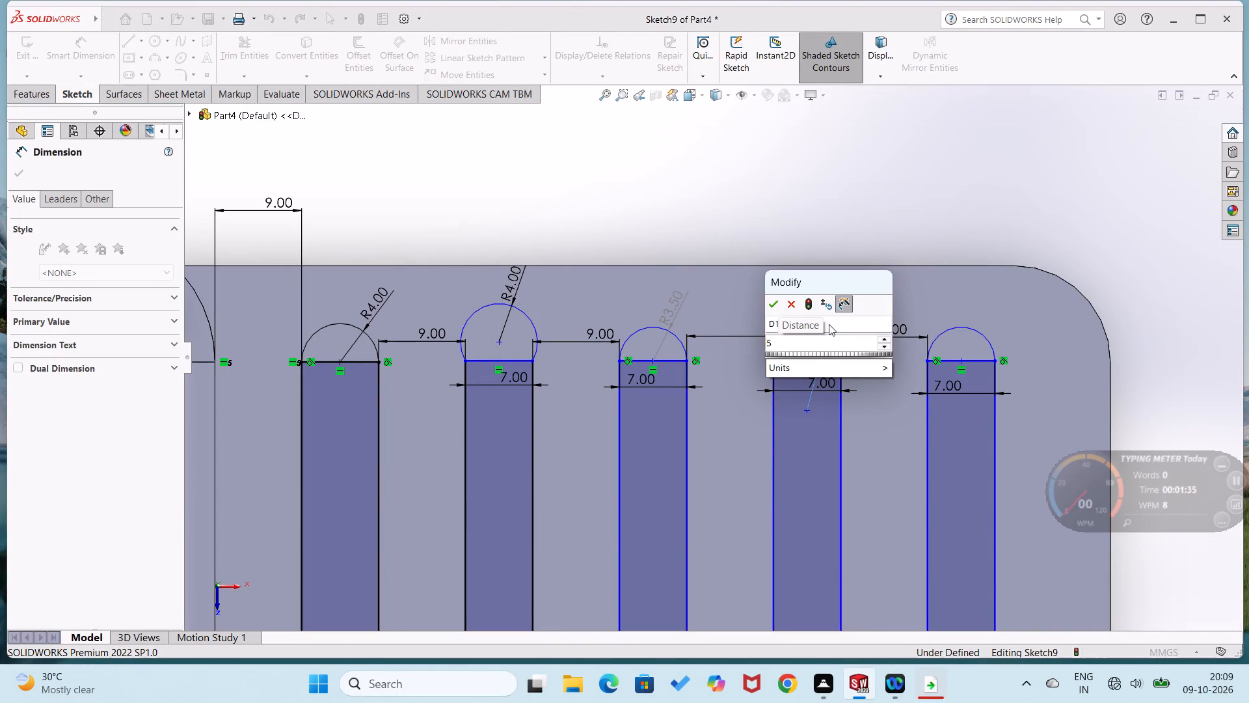
key("BackSpace")
key("4")
key("Return")
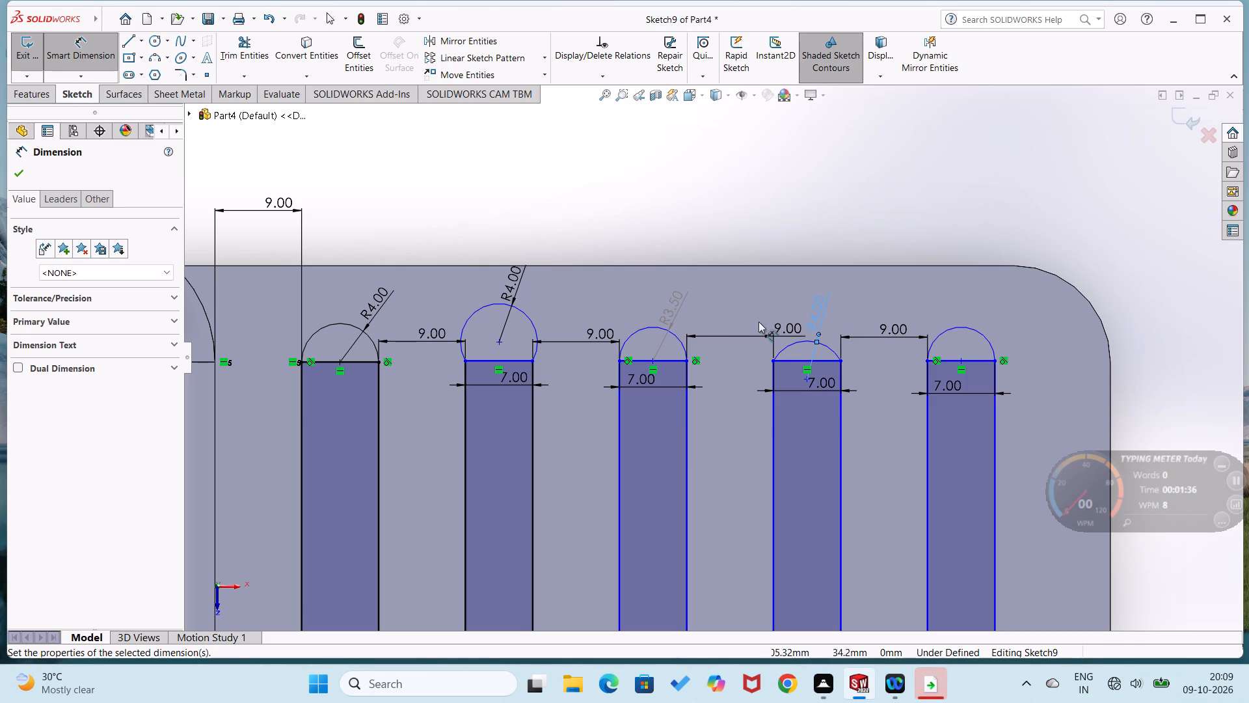
Delete the end arcs above all five rectangles together with their radius dimensions.
left_click(392, 295)
key("Delete")
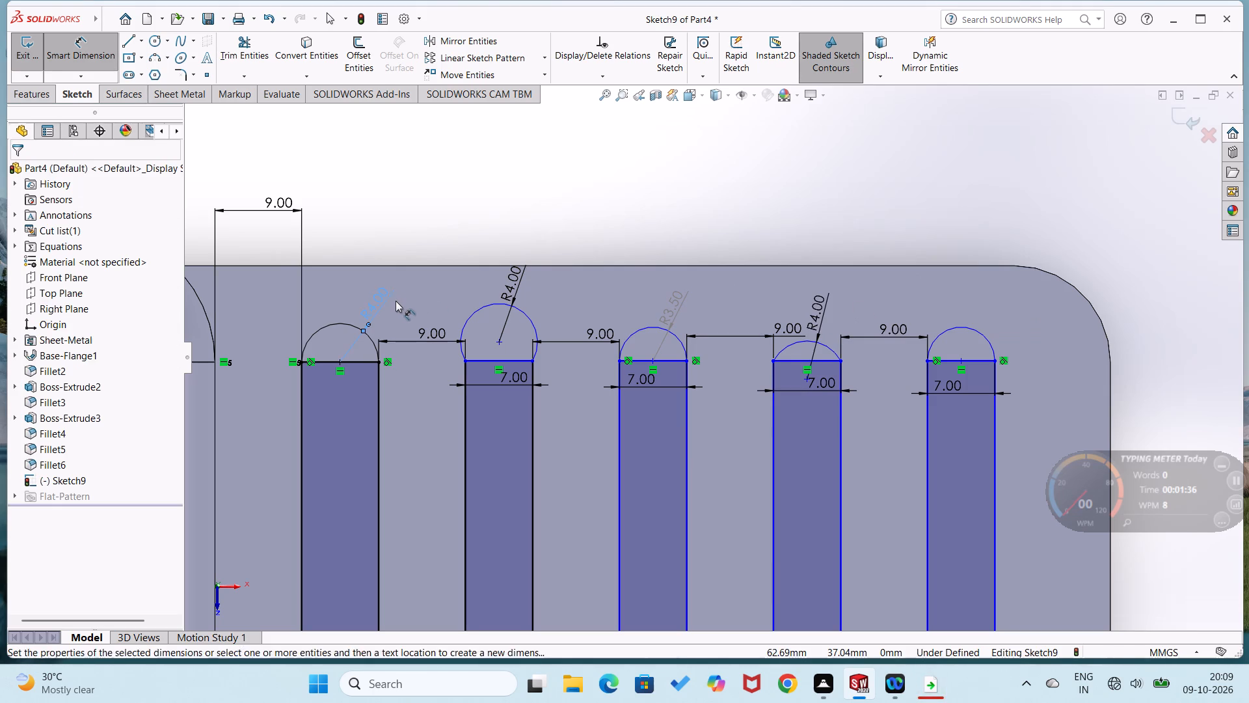
left_click(368, 334)
key("Delete")
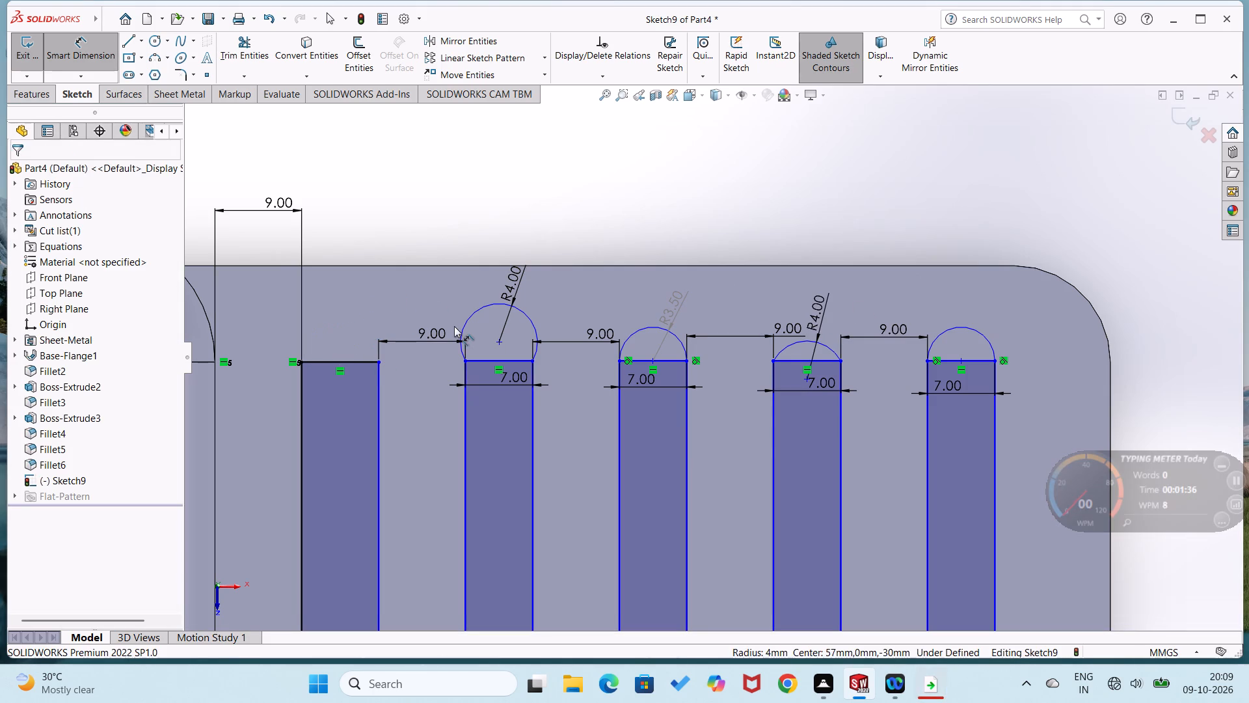
left_click(487, 307)
key("Delete")
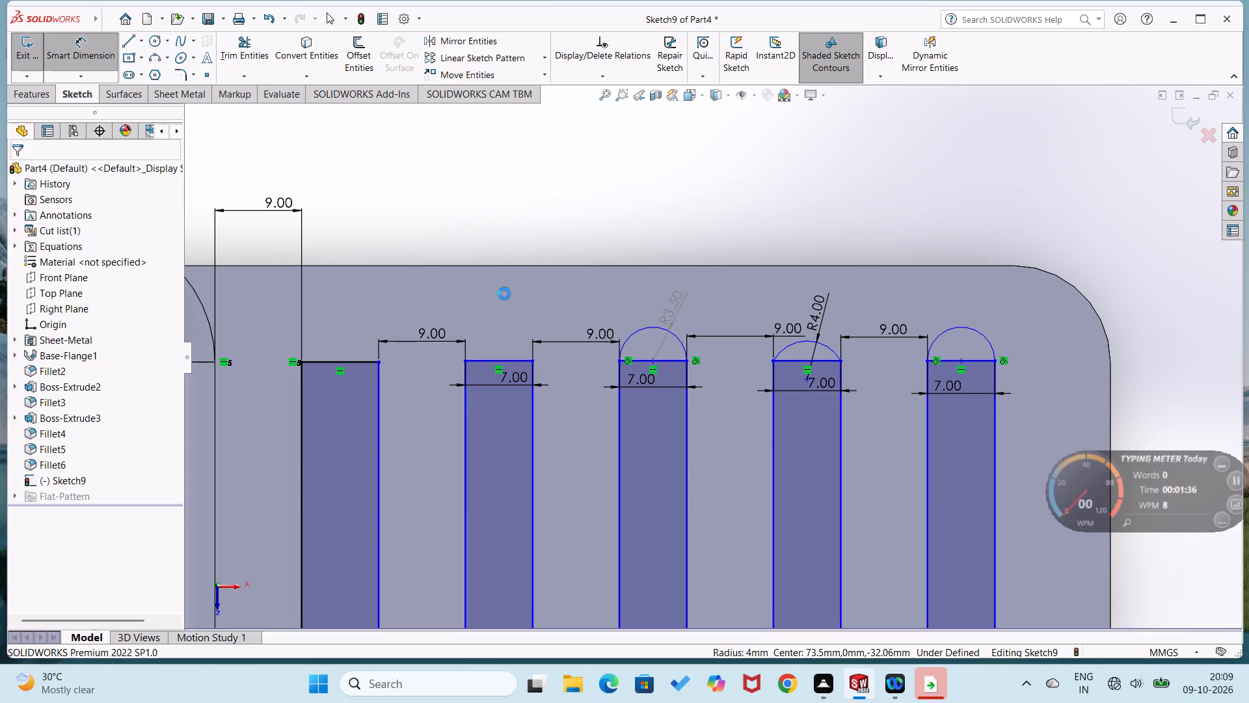
left_click(669, 332)
key("Delete")
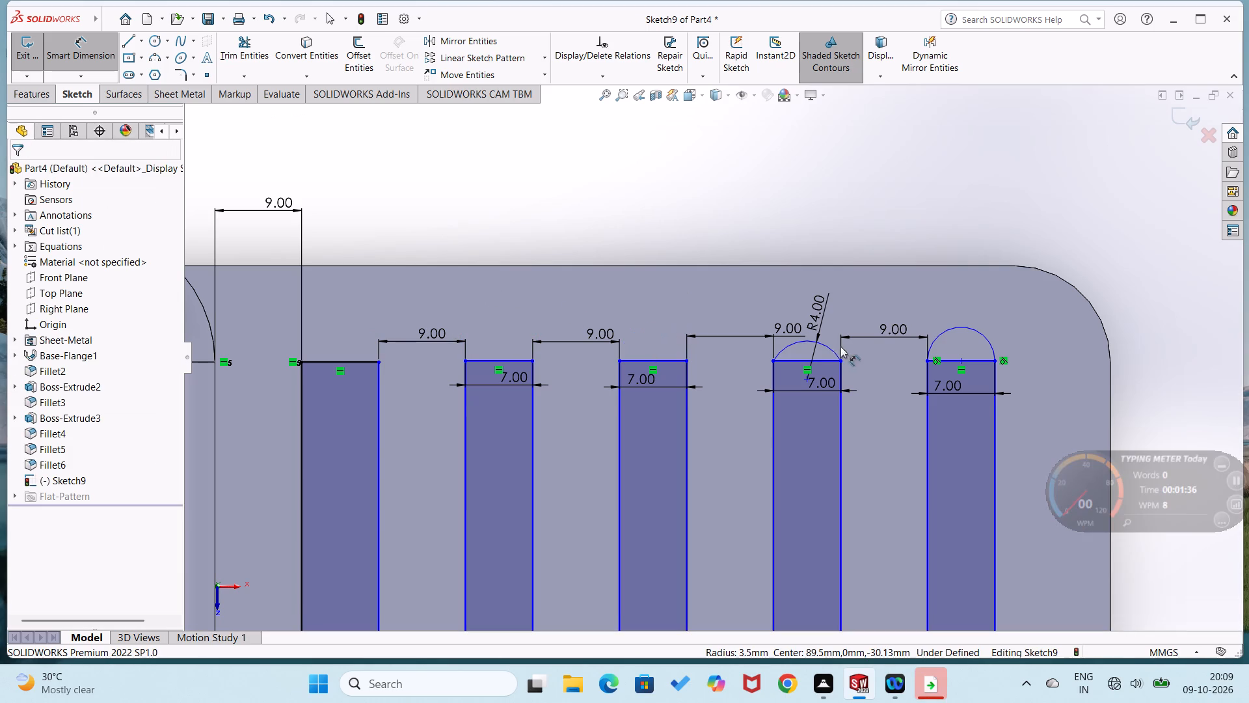
left_click(816, 338)
key("Delete")
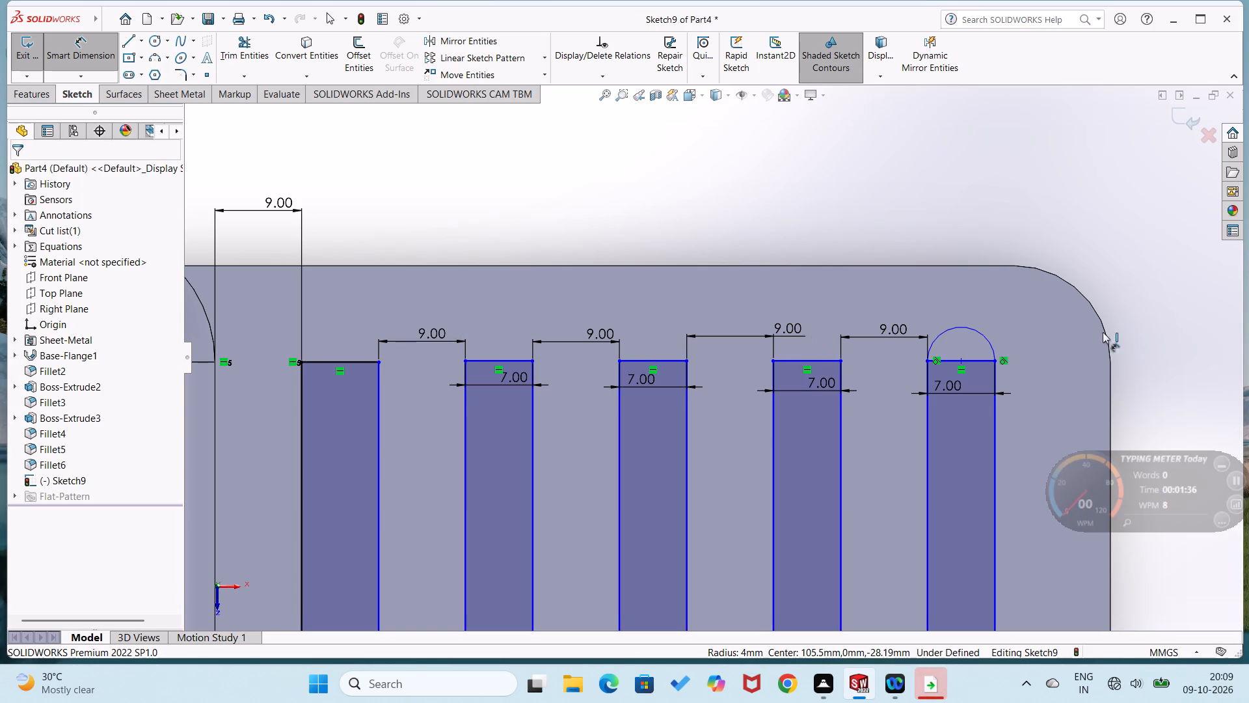
left_click(989, 344)
key("Delete")
Delete the end arcs below all five rectangles, leaving plain rectangles in the sketch.
scroll(993, 383, "up", 4)
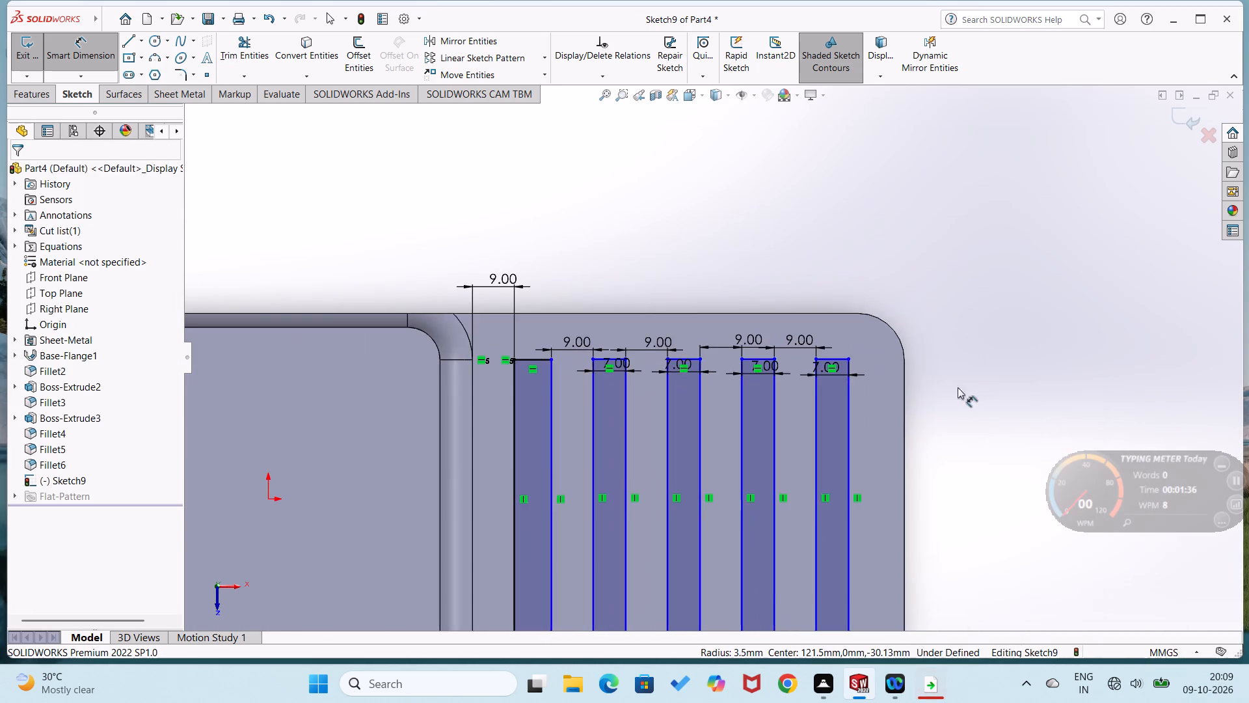
scroll(907, 410, "up", 3)
scroll(753, 443, "down", 2)
scroll(736, 495, "up", 3)
scroll(706, 473, "down", 2)
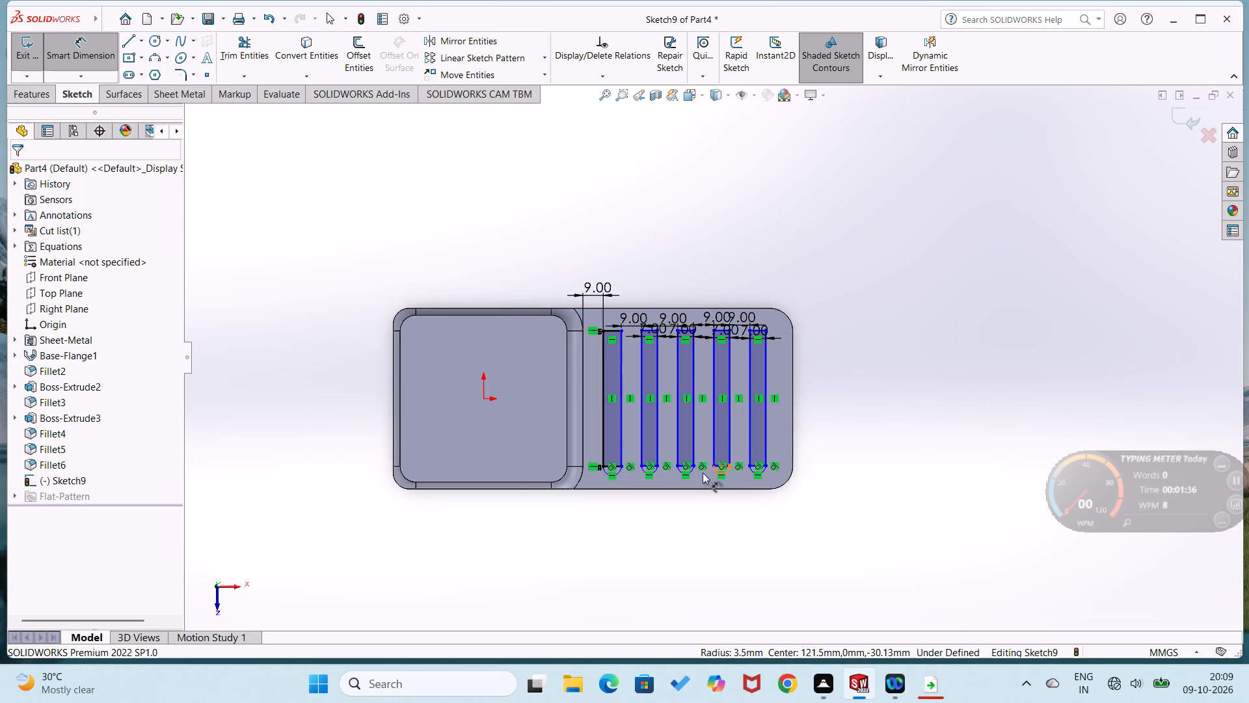
scroll(703, 473, "down", 2)
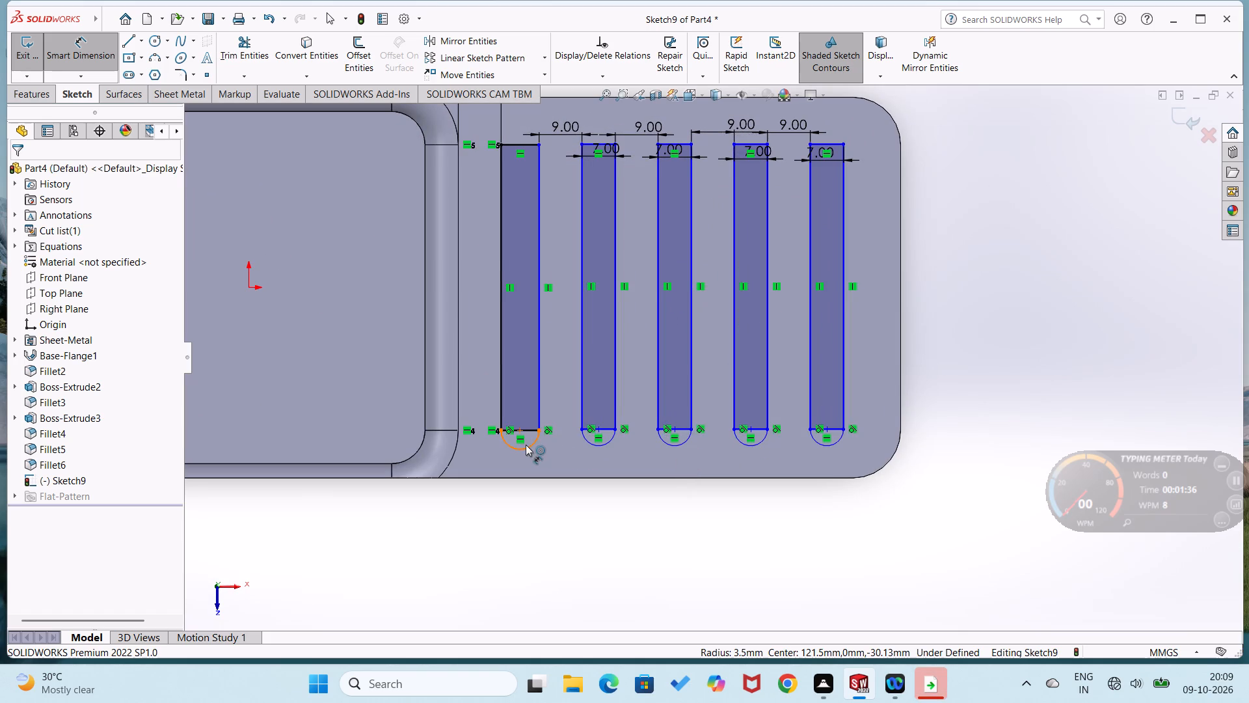
left_click(526, 445)
key("Delete")
left_click(601, 444)
key("Delete")
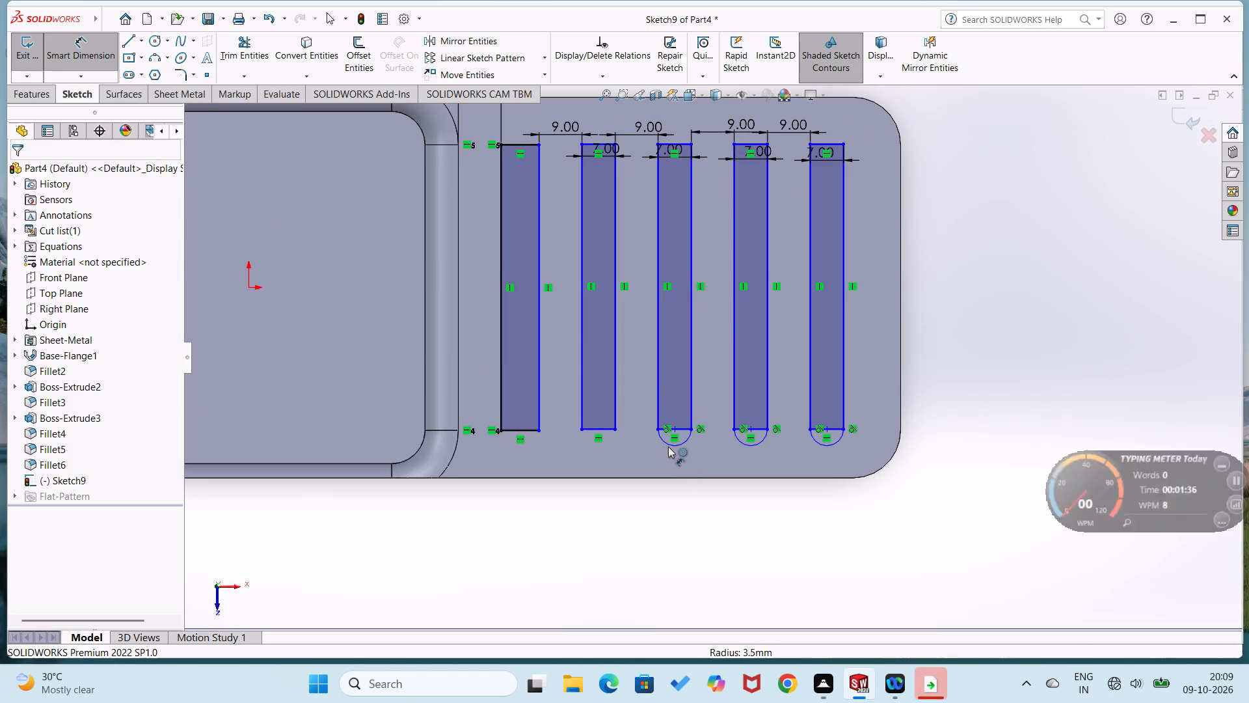
left_click(677, 448)
key("Delete")
left_click(749, 448)
key("Delete")
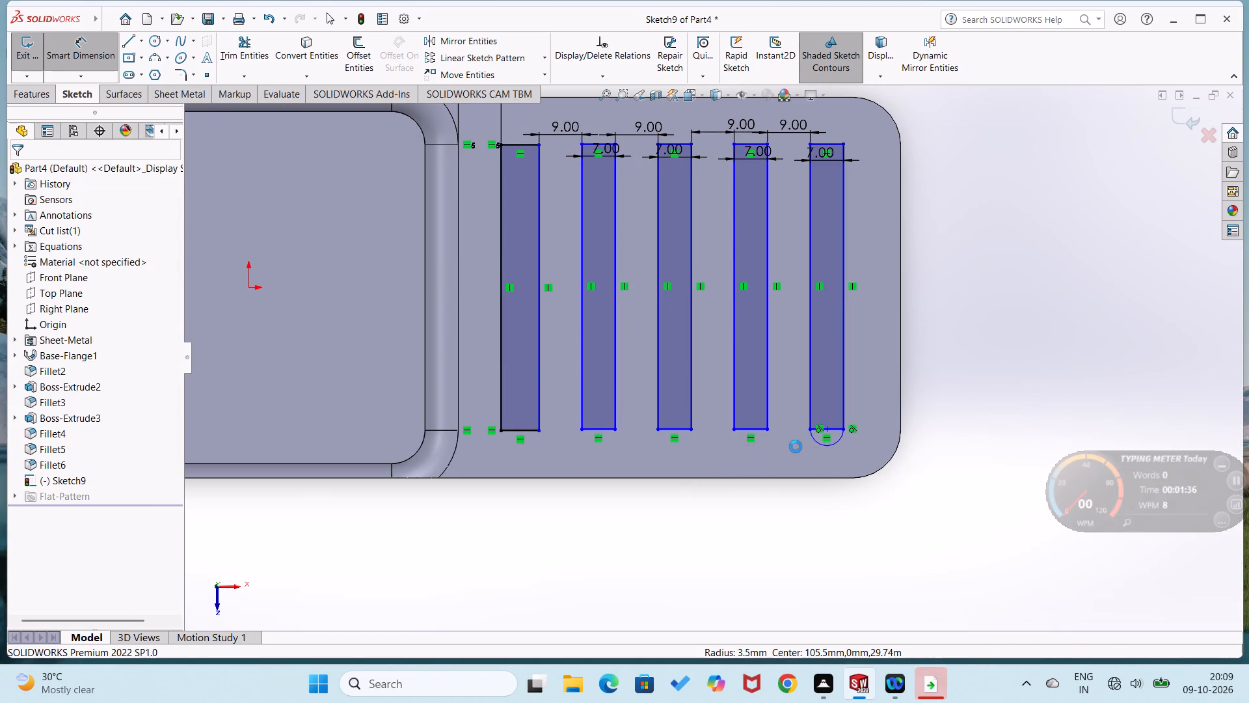
left_click(829, 447)
key("Delete")
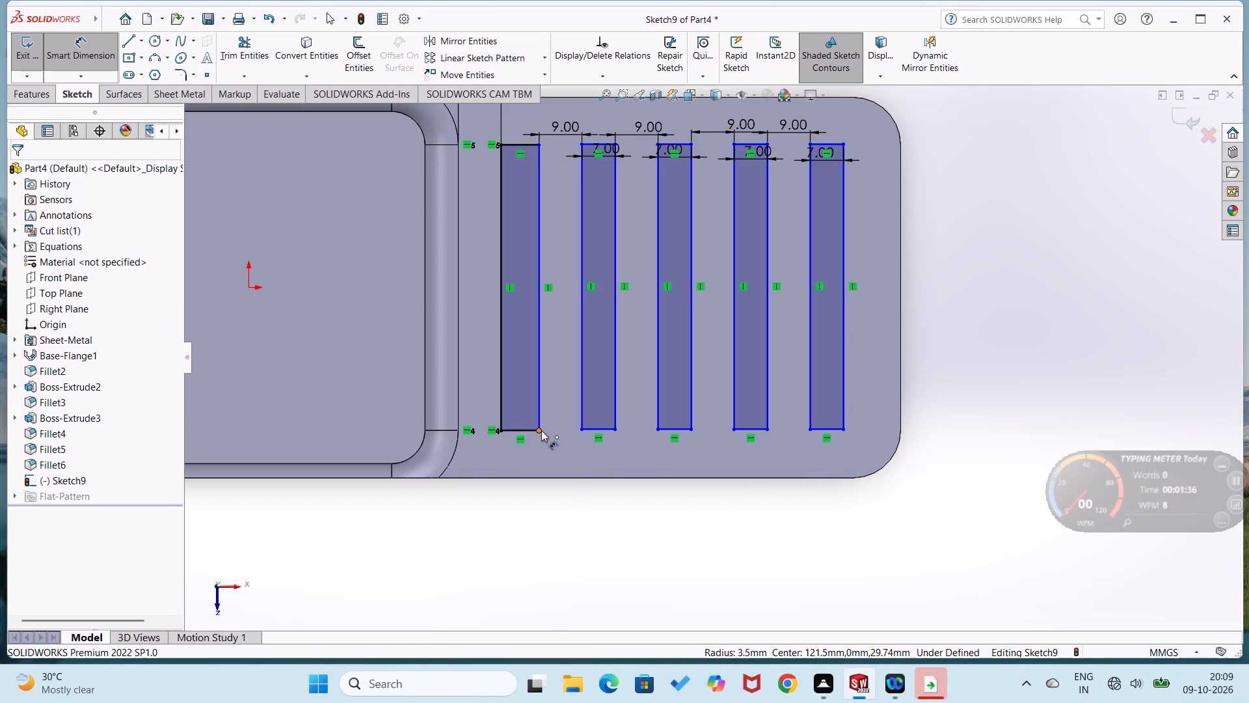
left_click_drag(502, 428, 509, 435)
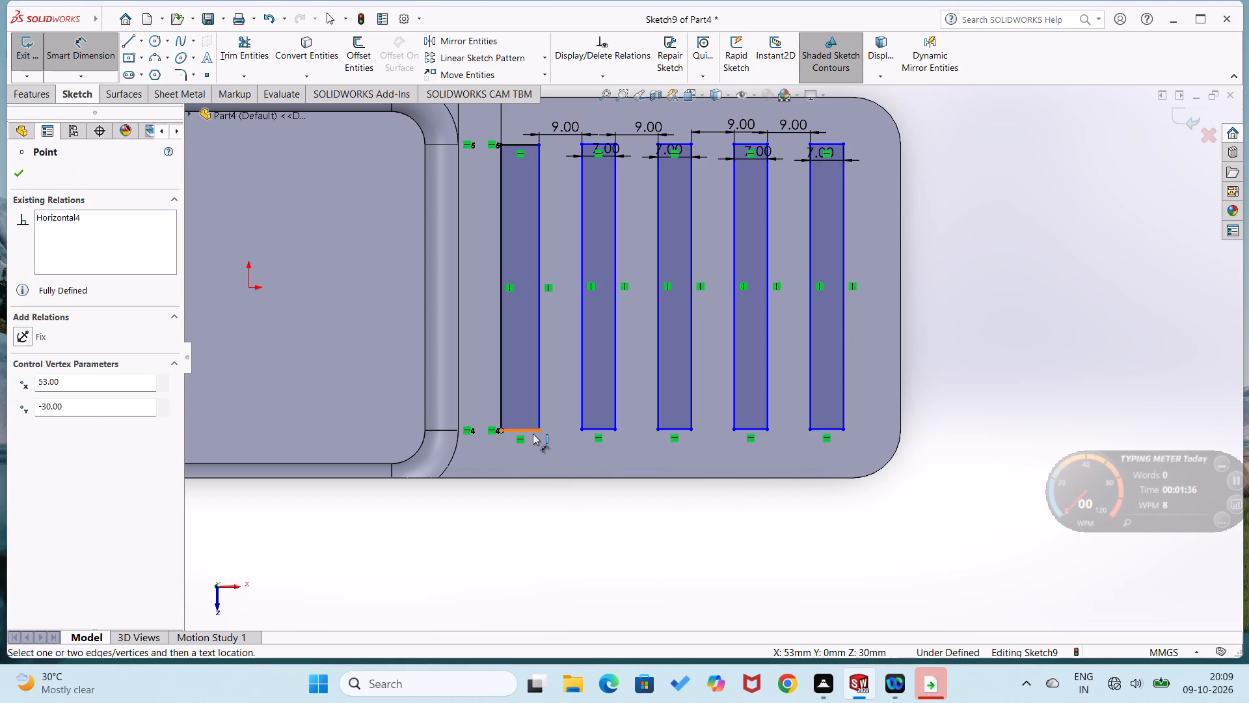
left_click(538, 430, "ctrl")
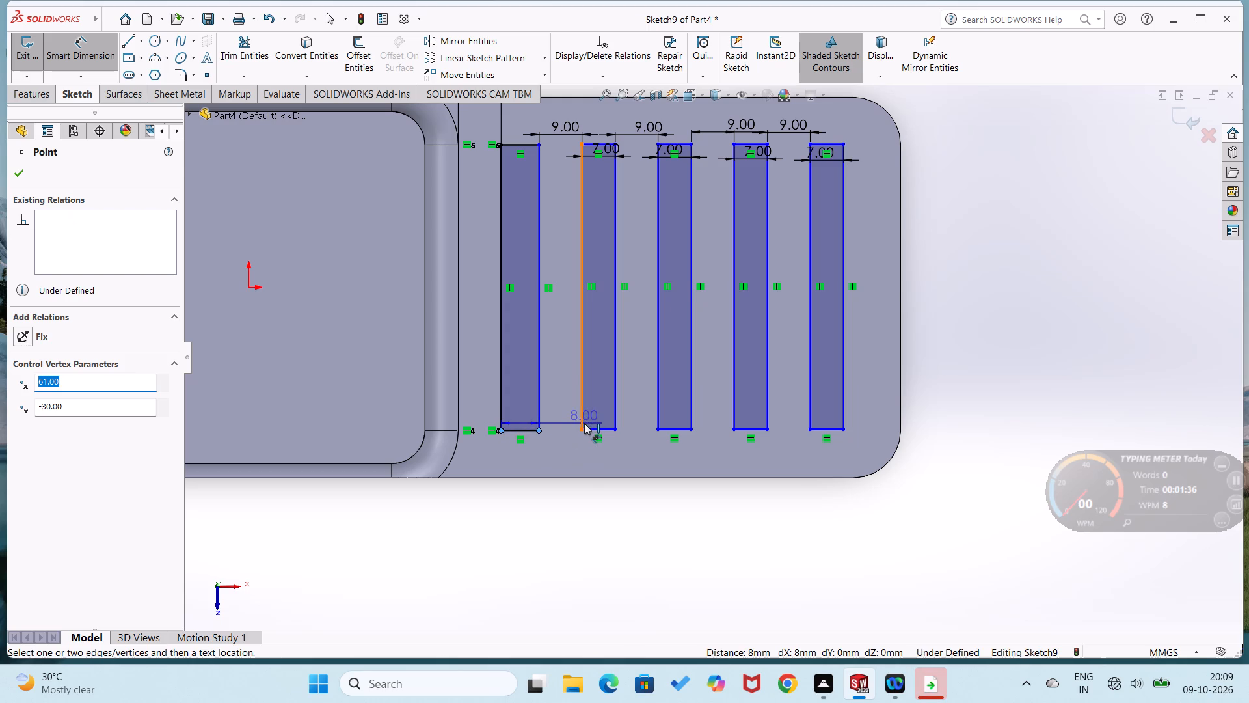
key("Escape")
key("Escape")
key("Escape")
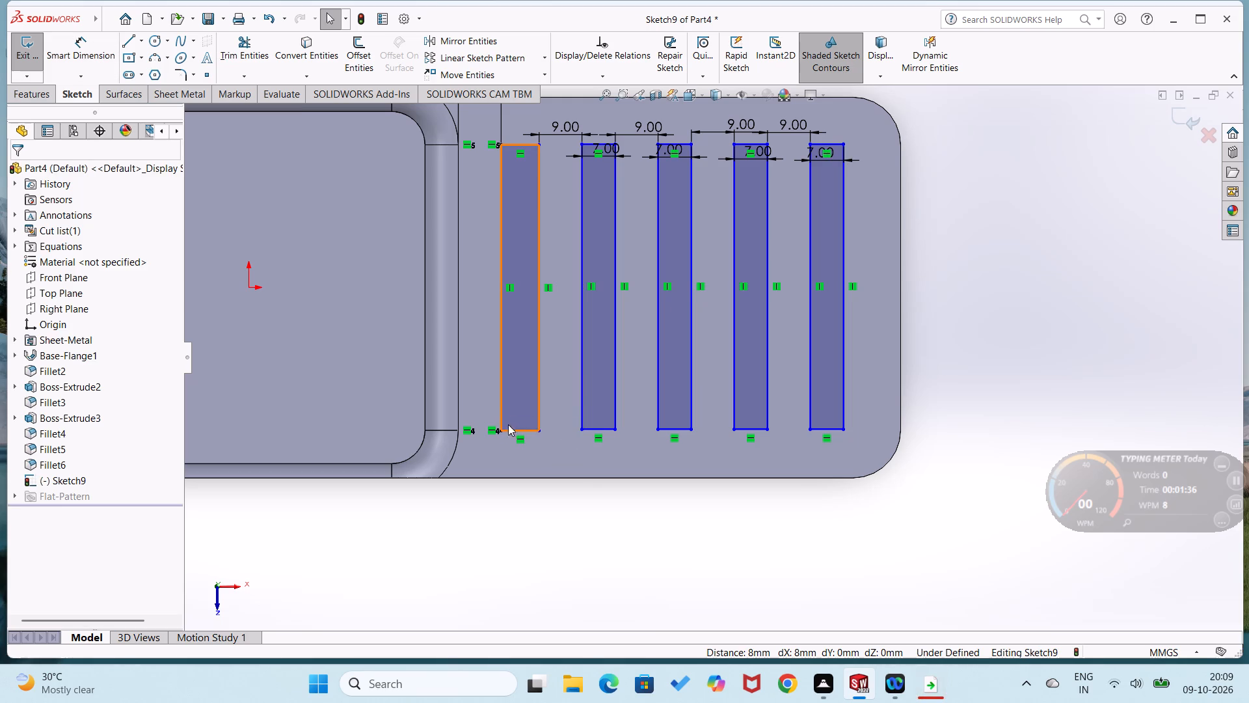
Add a Horizontal relation across the ten lower corner points of the five rectangles, keeping the fifth rectangle's bottom line out of the selection.
left_click_drag(500, 429, 506, 434)
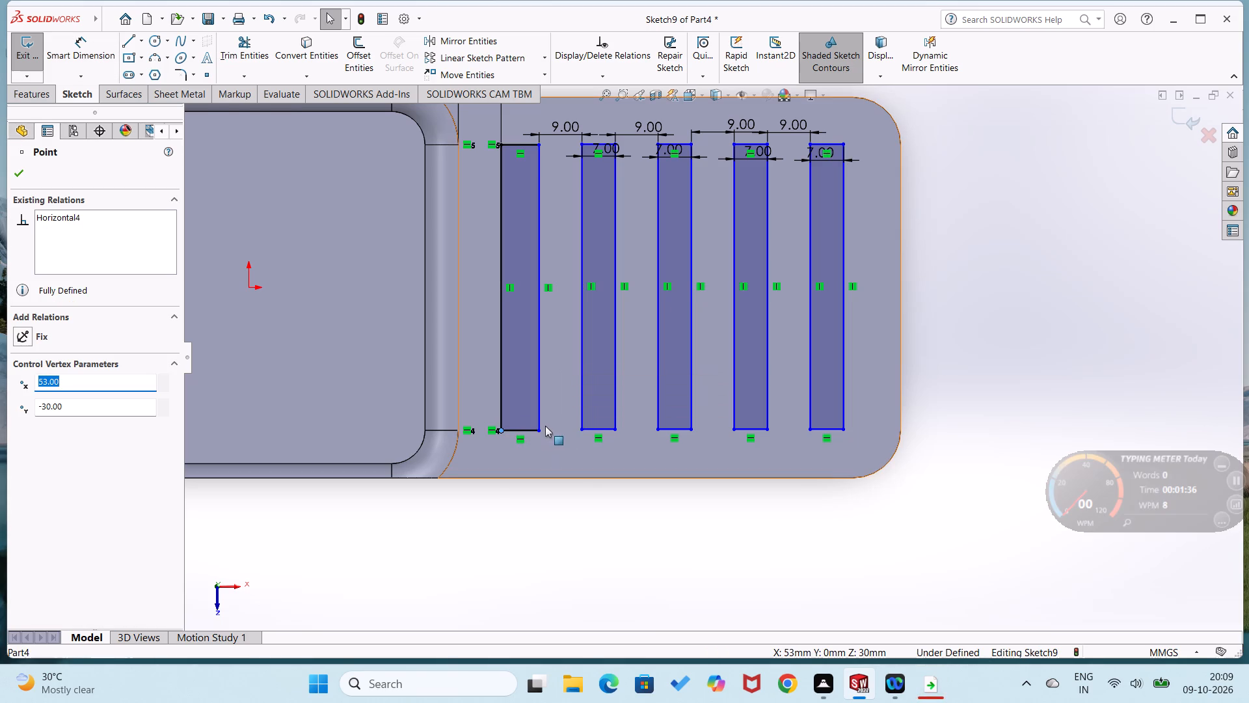
left_click(539, 432, "ctrl")
left_click(581, 429, "ctrl")
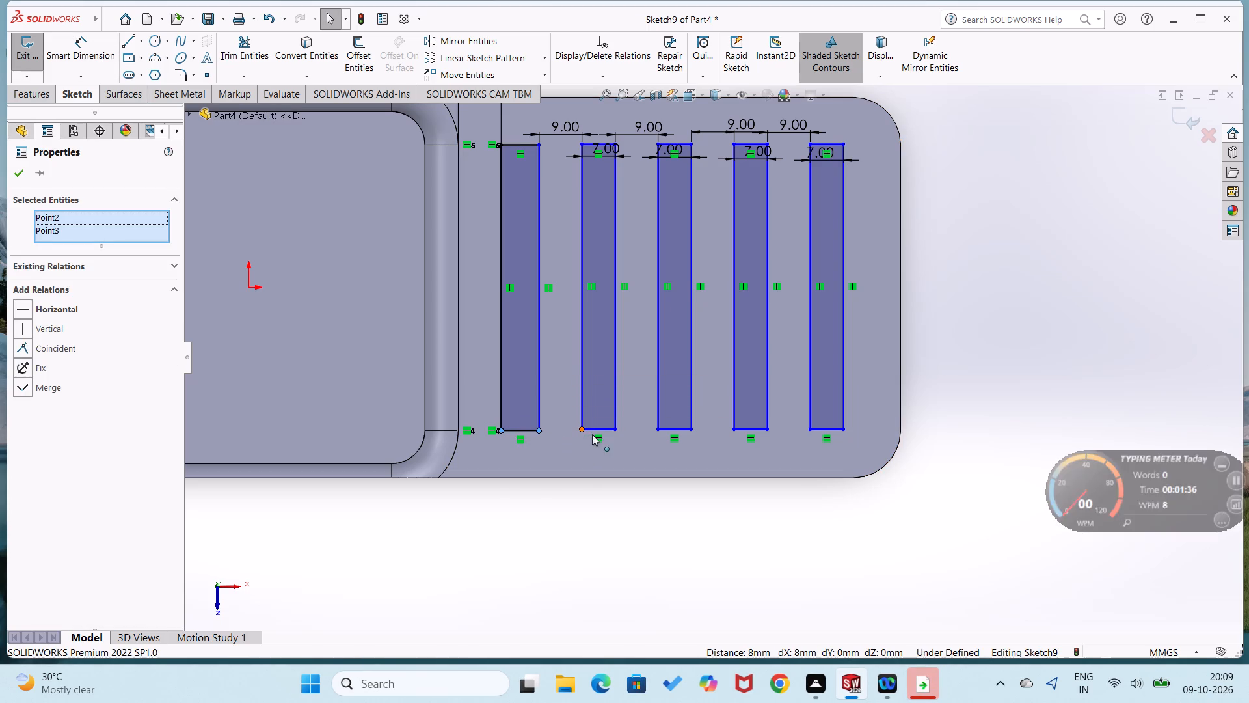
left_click(614, 428, "ctrl")
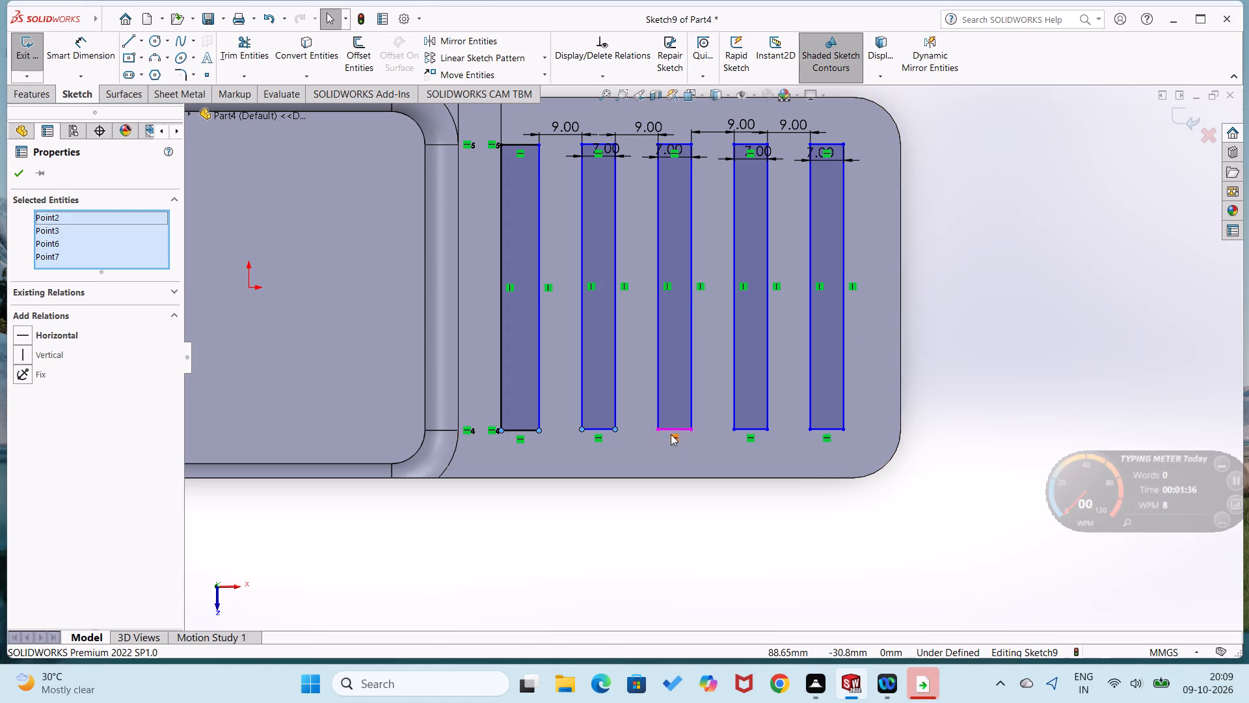
left_click(658, 430, "ctrl")
left_click(688, 431, "ctrl")
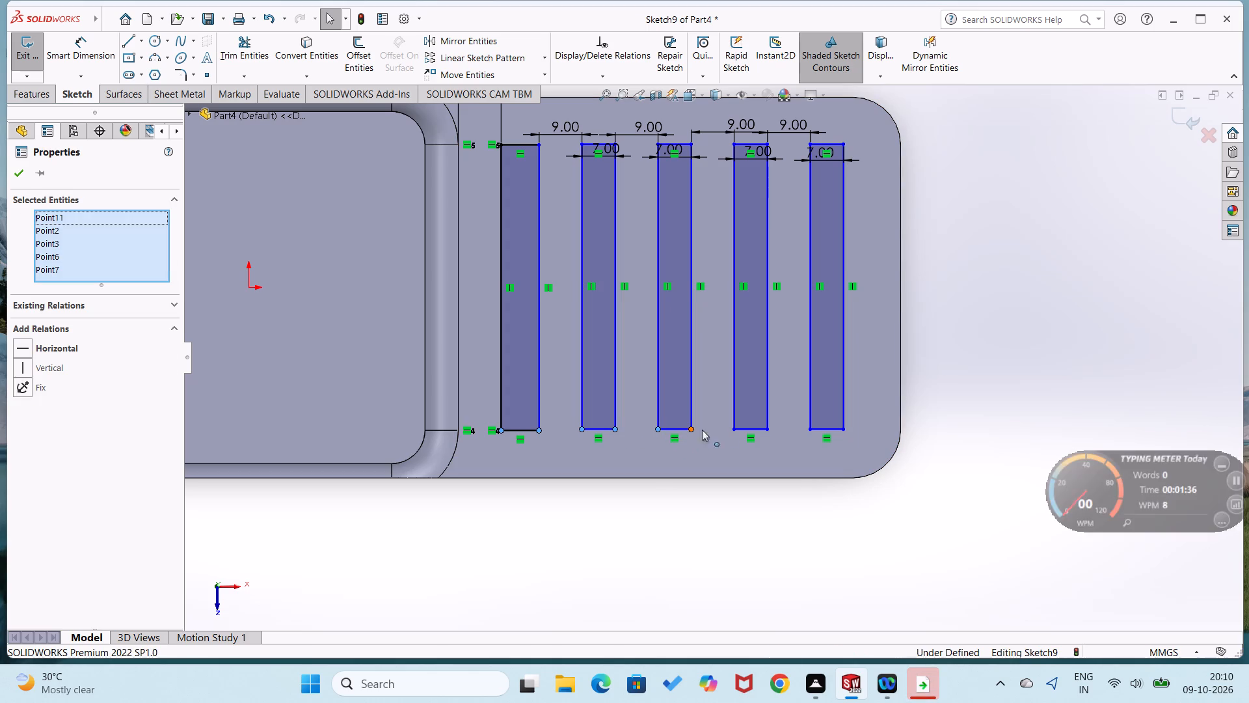
left_click(735, 432, "ctrl")
left_click(770, 430, "ctrl")
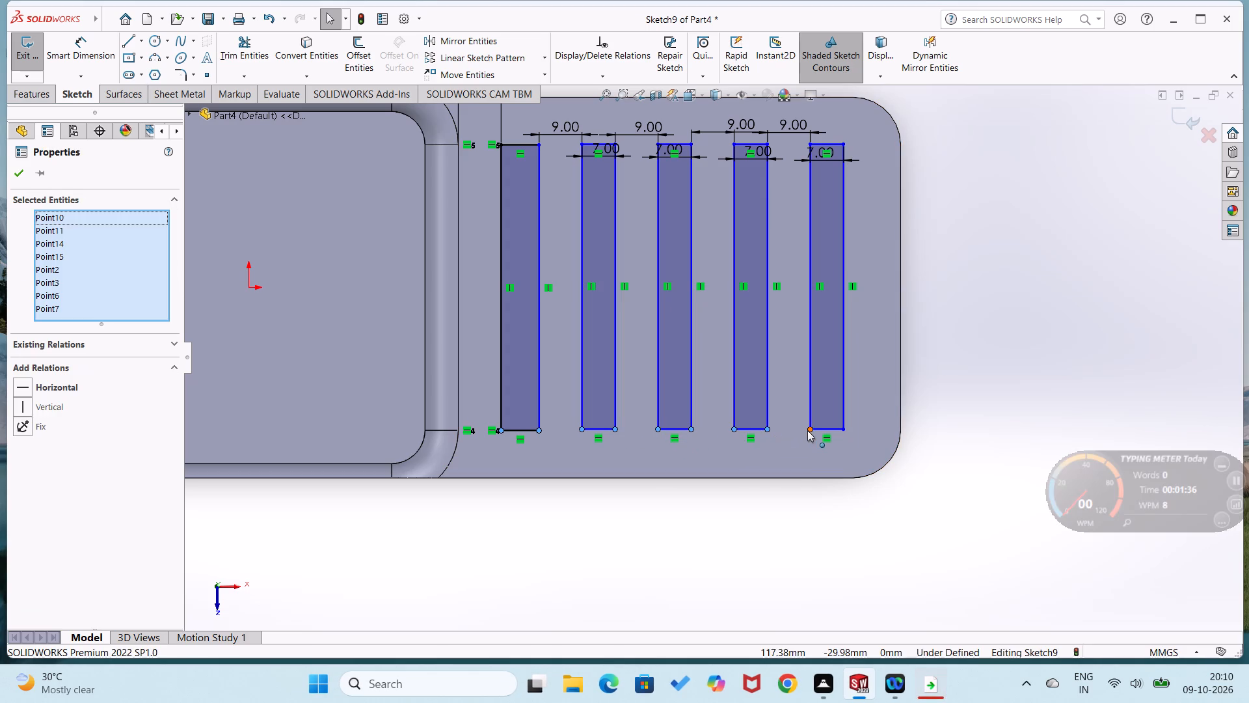
left_click(814, 430, "ctrl")
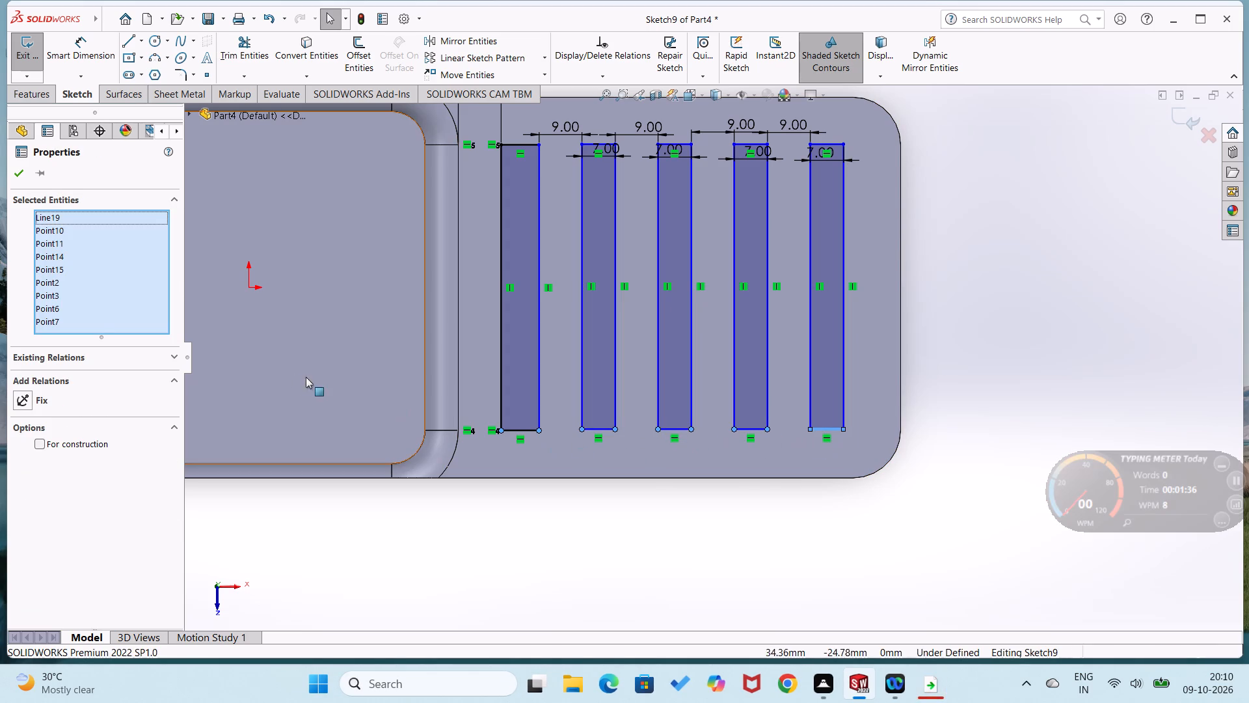
right_click(89, 321)
left_click(122, 348)
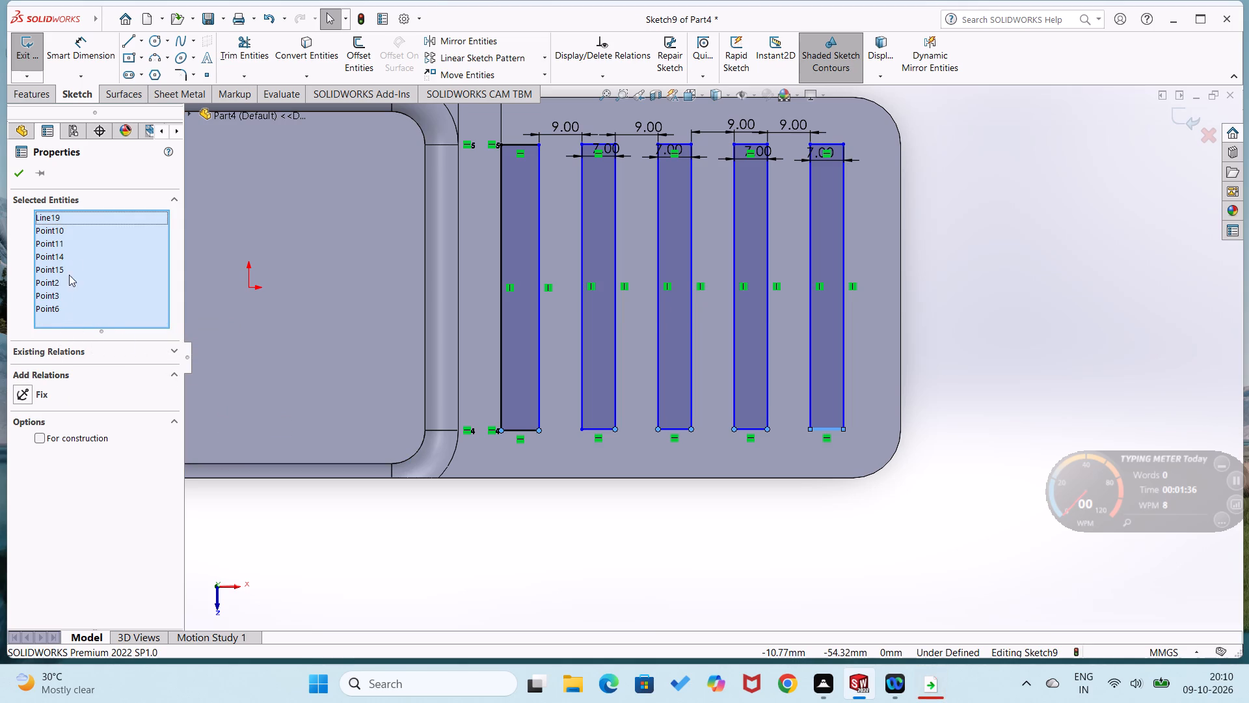
right_click(84, 216)
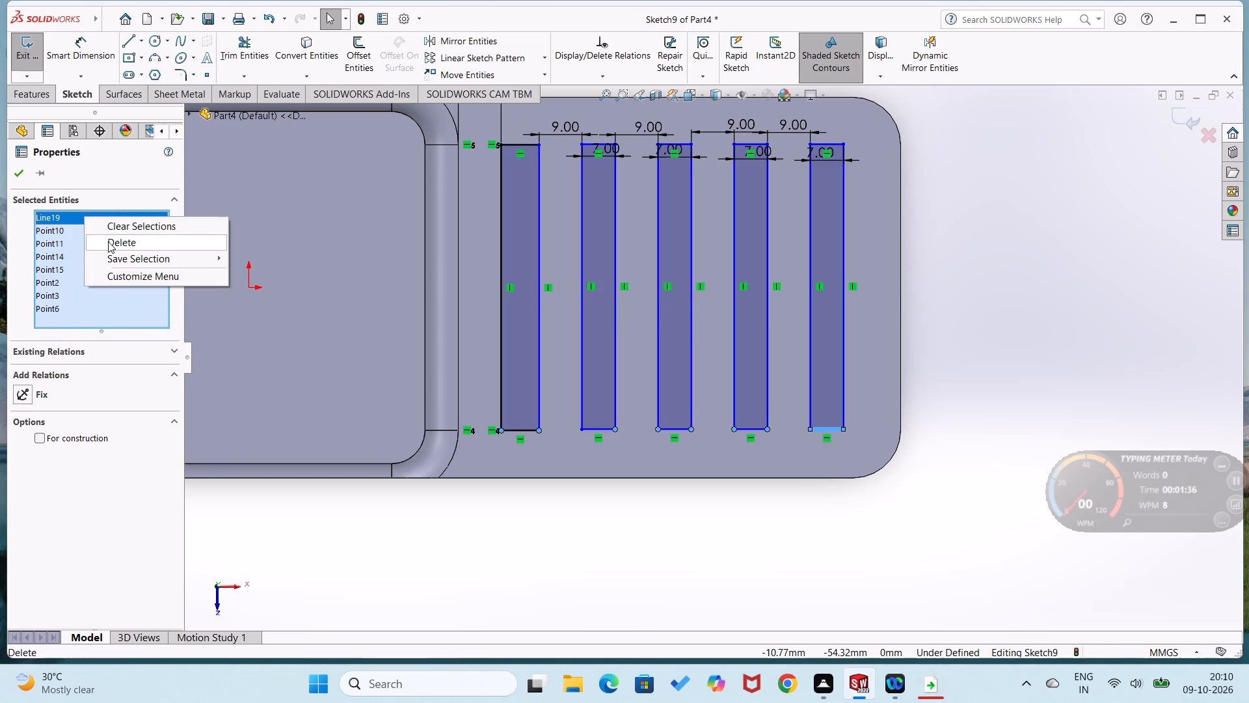
left_click(108, 241)
left_click(581, 429, "ctrl")
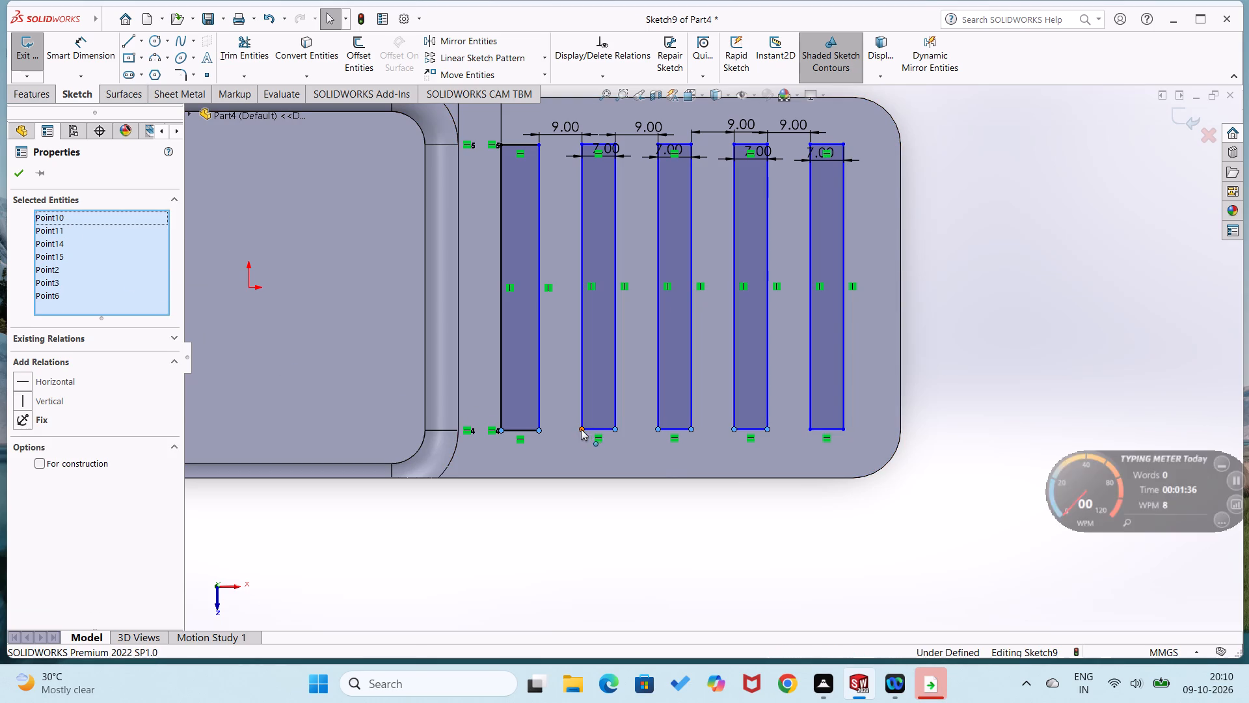
left_click(810, 430, "ctrl")
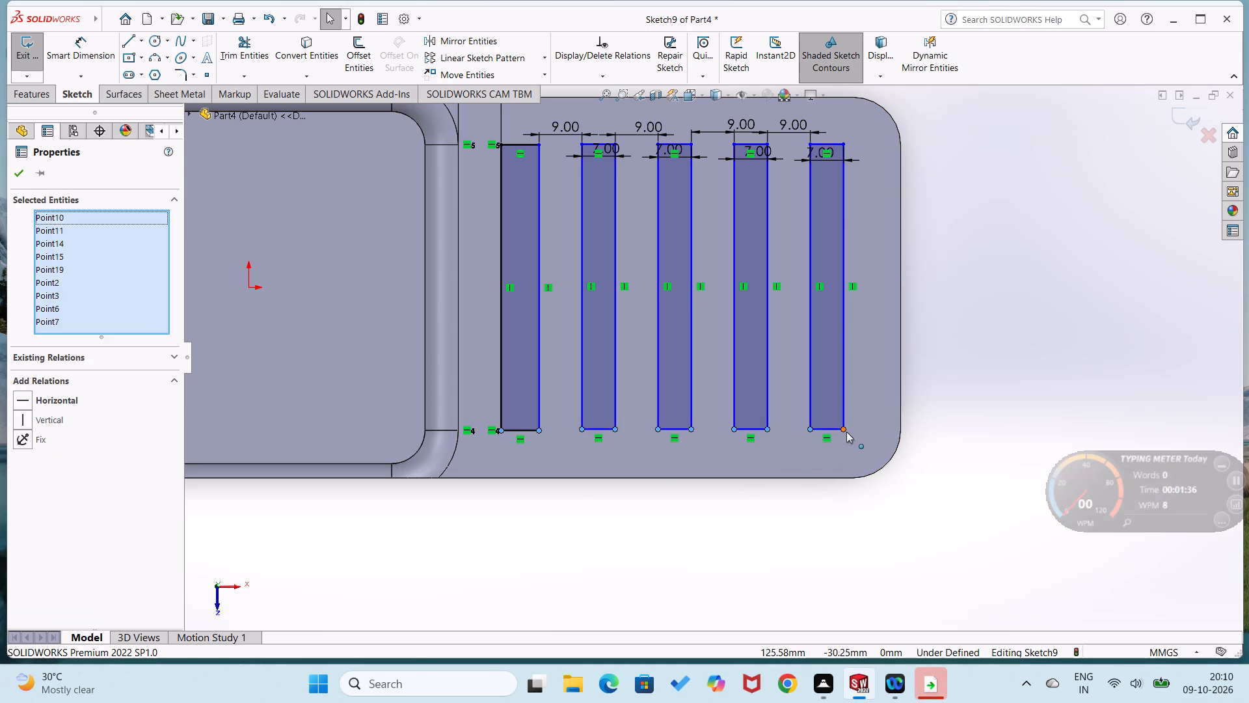
left_click(846, 432, "ctrl")
left_click(18, 413)
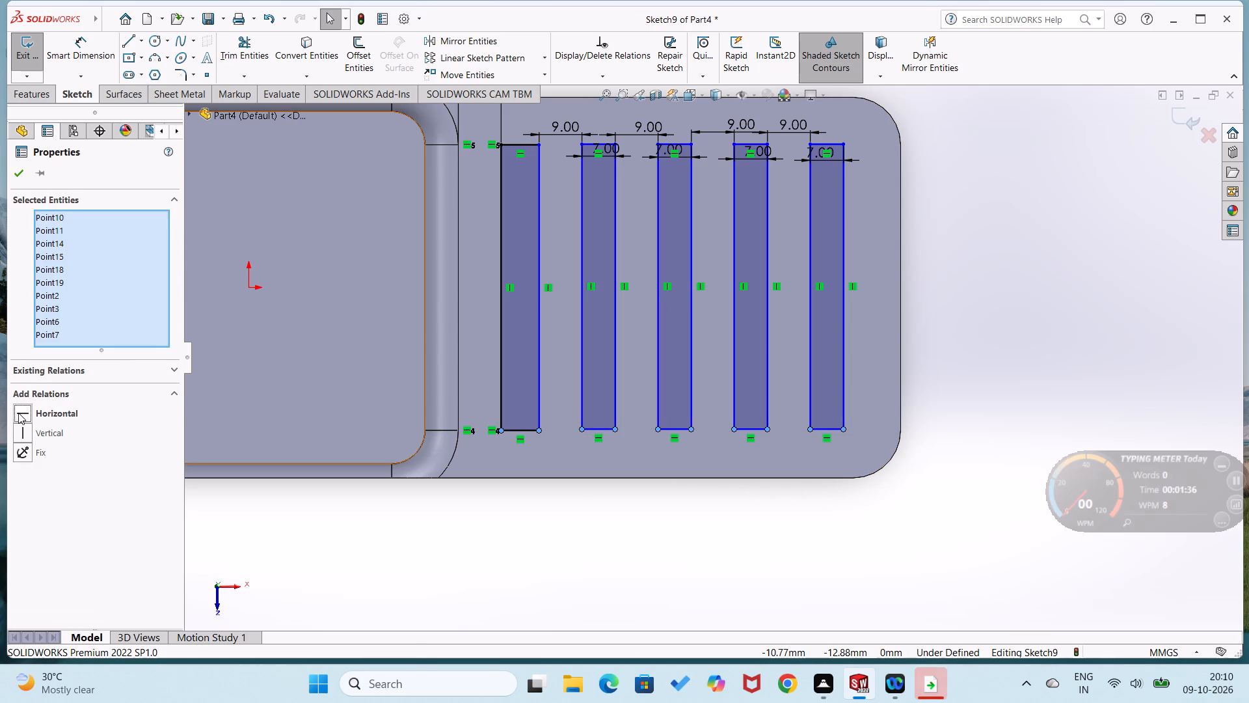
left_click(18, 171)
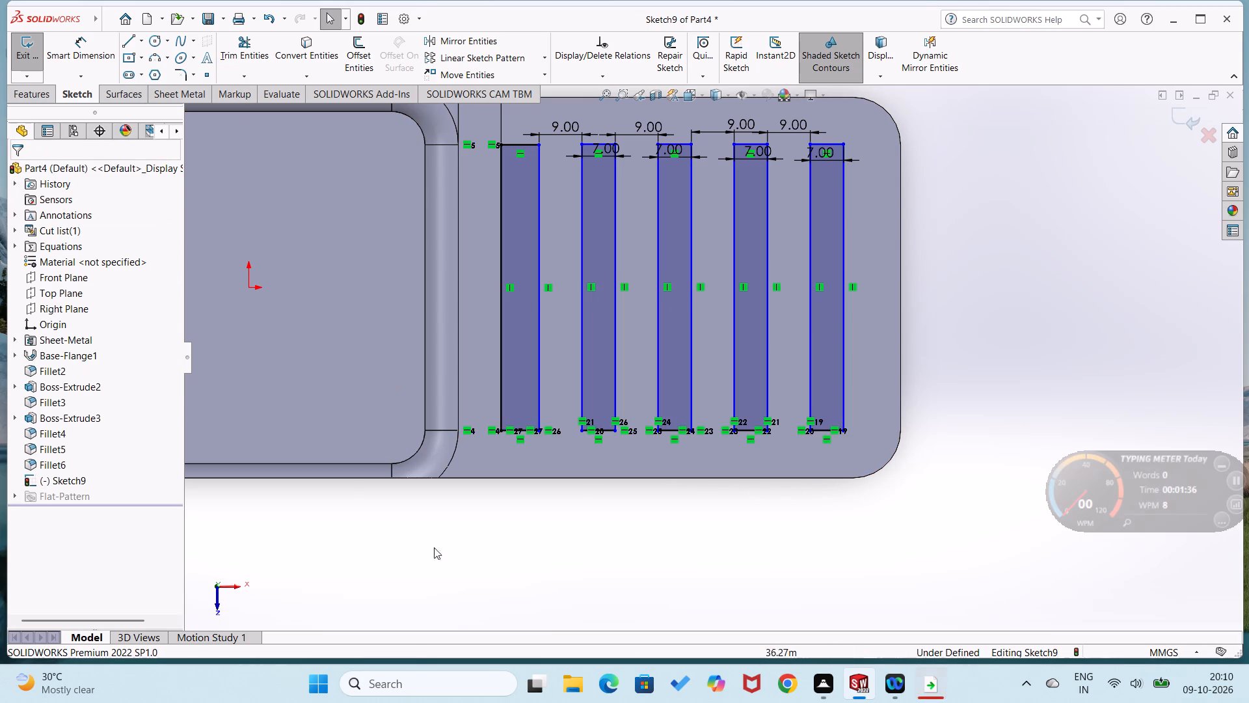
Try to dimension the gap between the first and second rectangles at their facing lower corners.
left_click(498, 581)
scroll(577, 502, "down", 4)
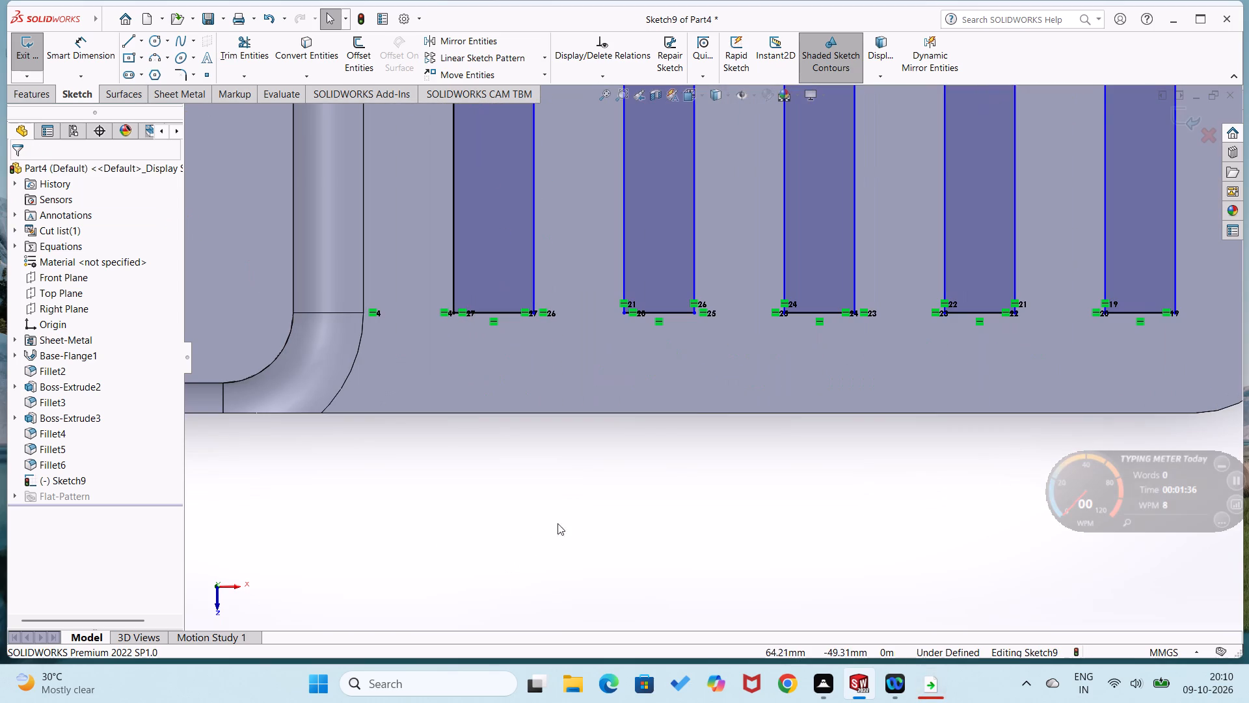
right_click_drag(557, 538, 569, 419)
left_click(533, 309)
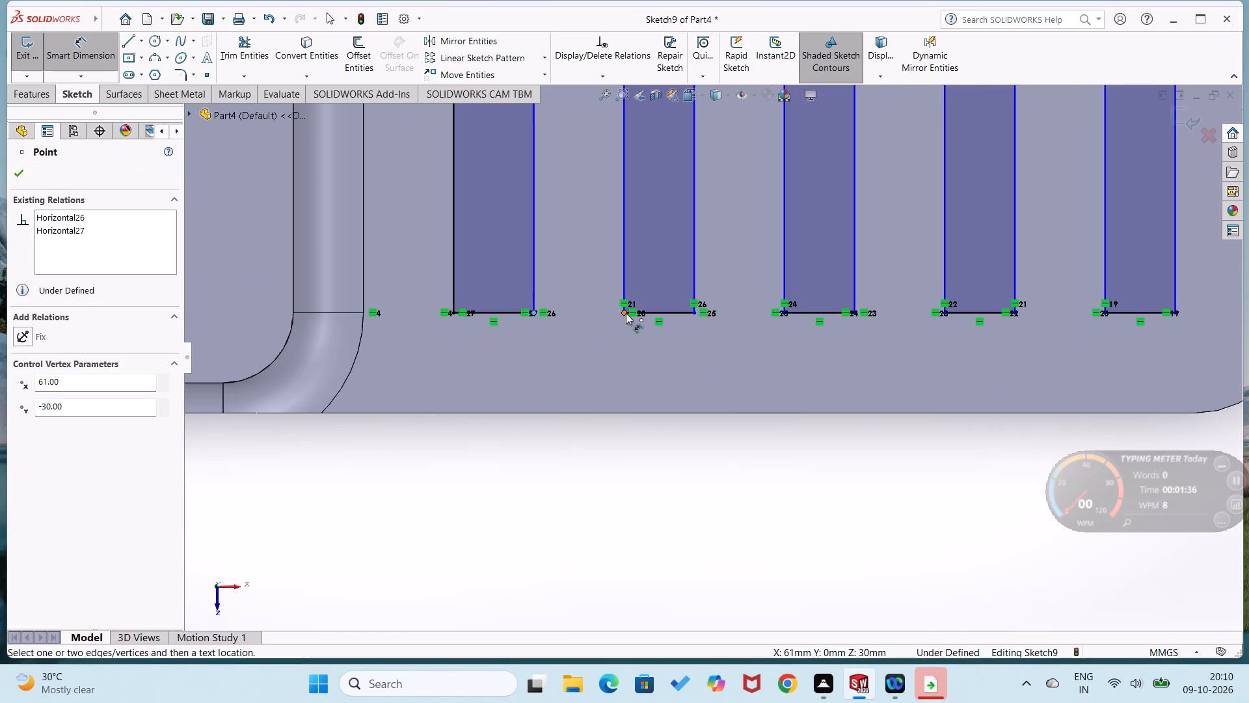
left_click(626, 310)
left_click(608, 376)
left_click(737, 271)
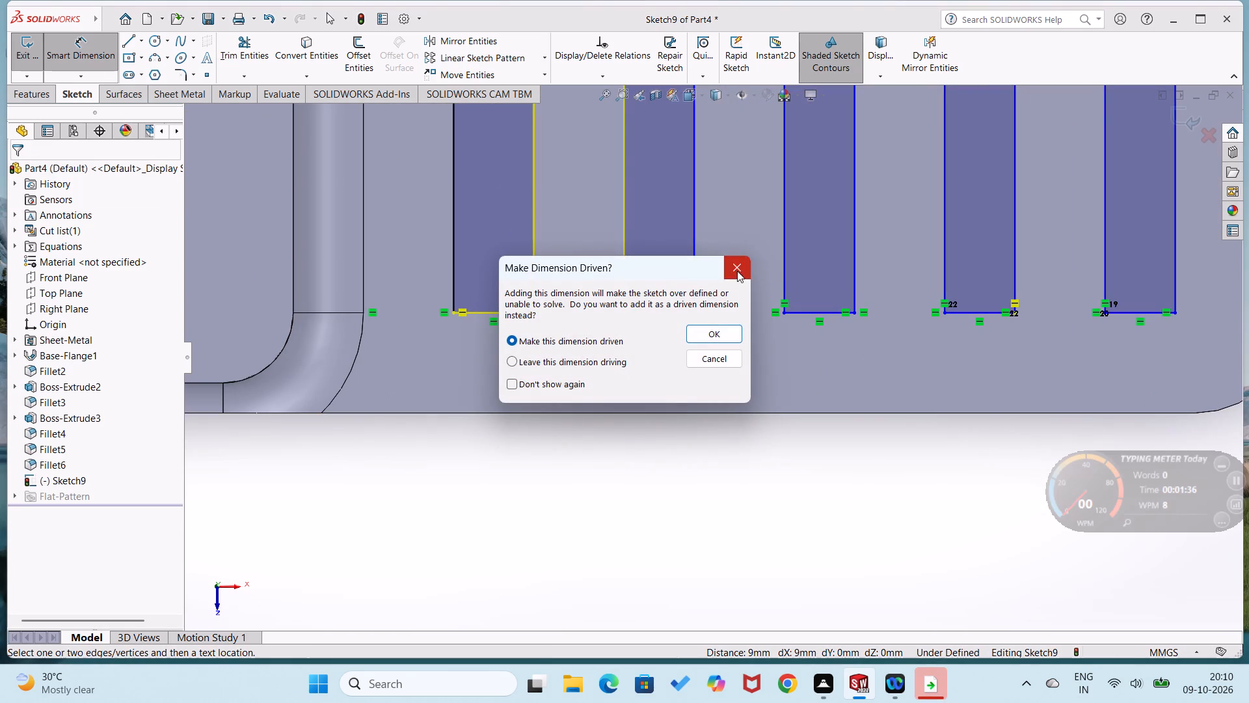
Dimension the gap between the second and third rectangles at their facing lower corners as 9 mm.
left_click(695, 314)
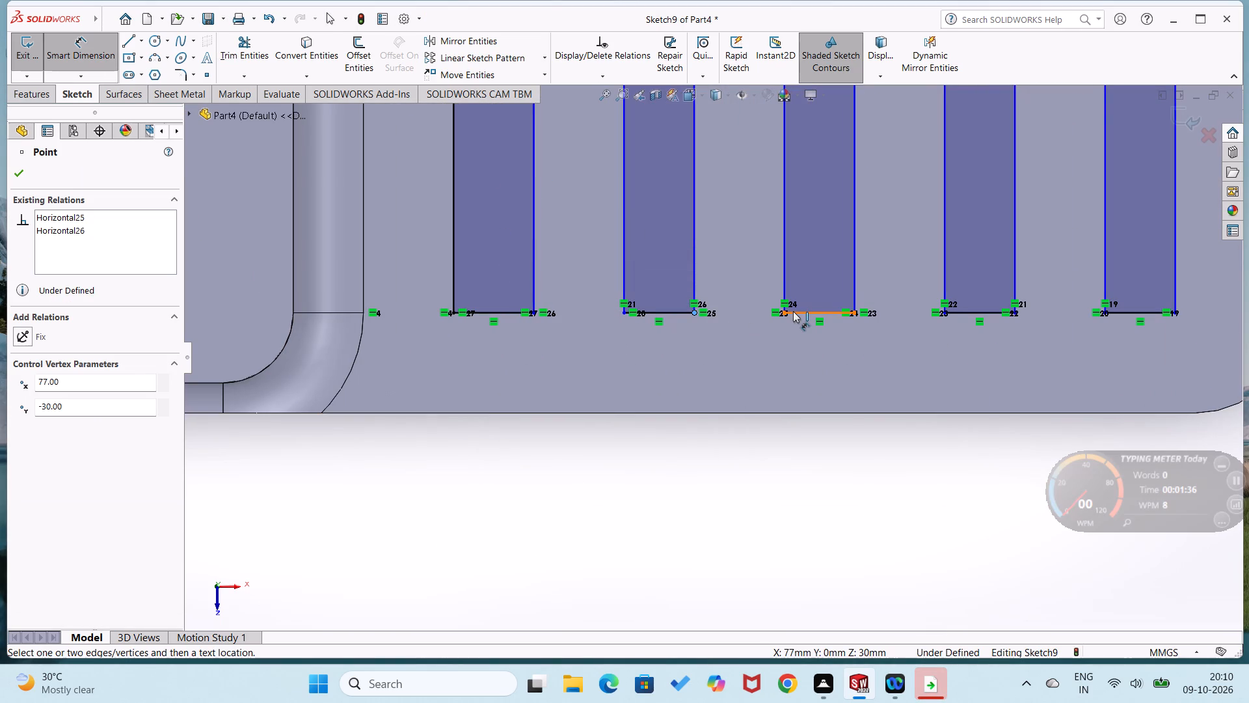
left_click(785, 311)
left_click(760, 346)
scroll(760, 348, "down", 1)
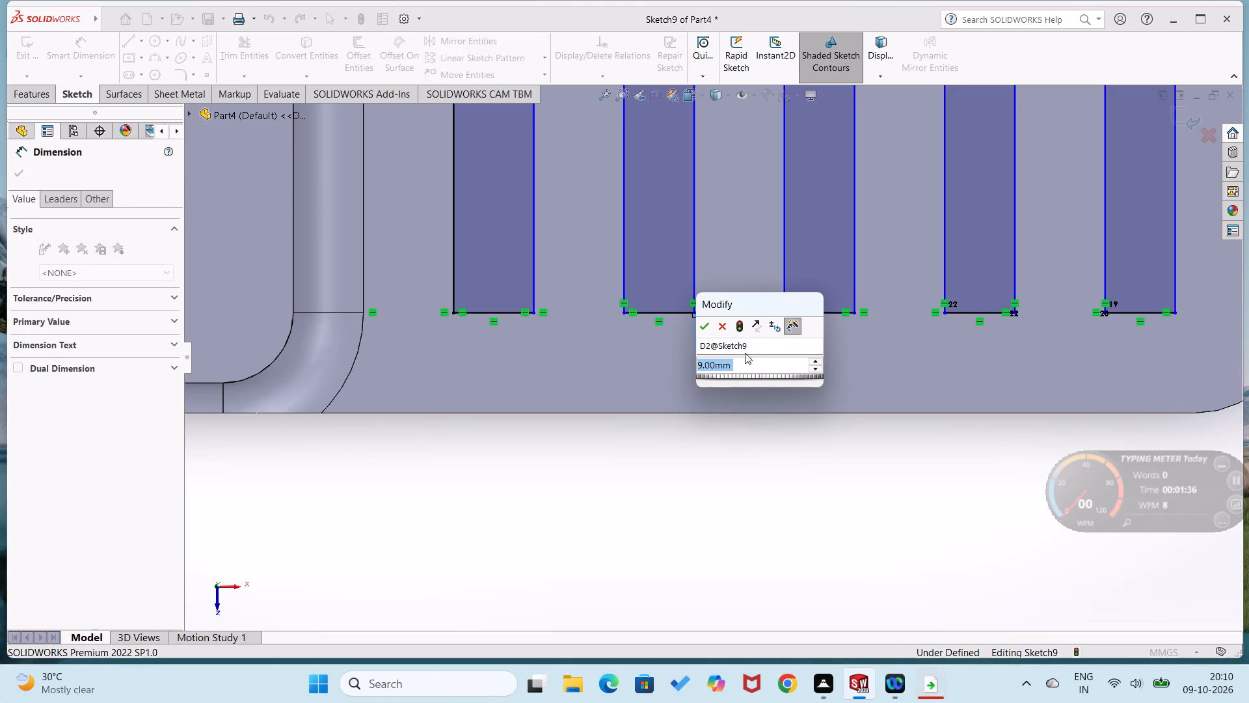
left_click(705, 328)
left_click(729, 488)
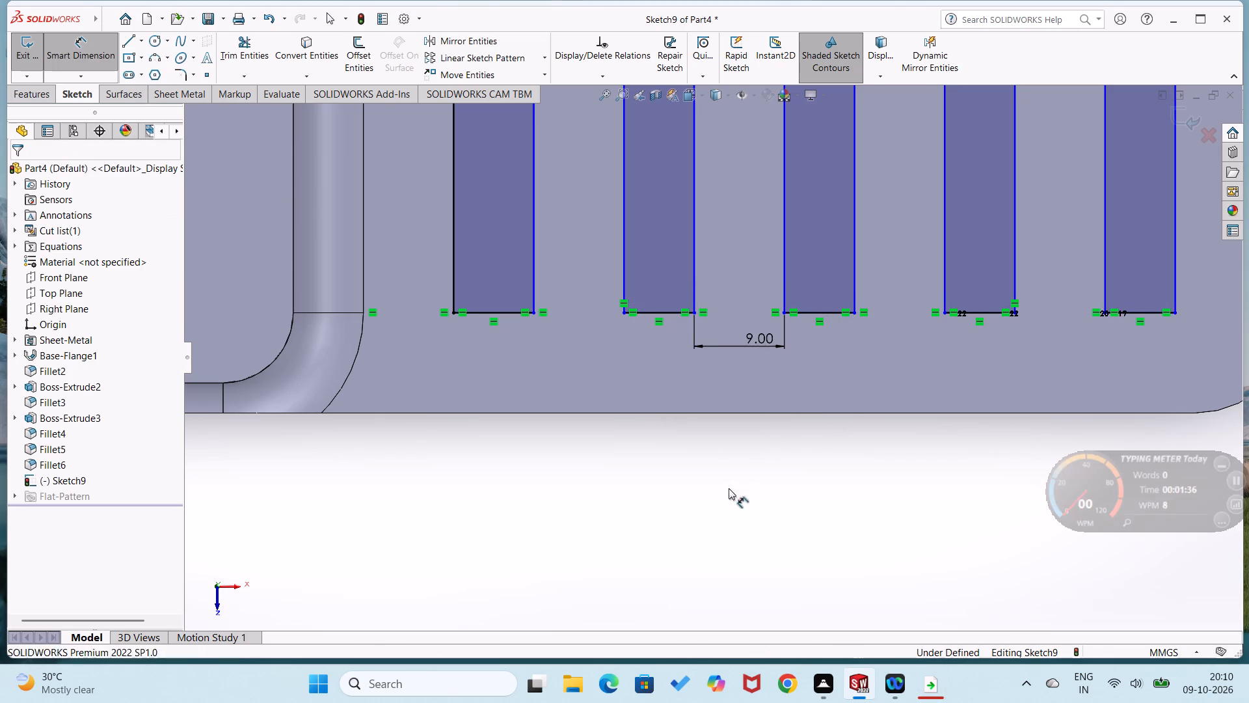
Dimension the gap between the third and fourth rectangles at their facing lower corners as 9 mm.
right_click_drag(826, 482, 846, 368)
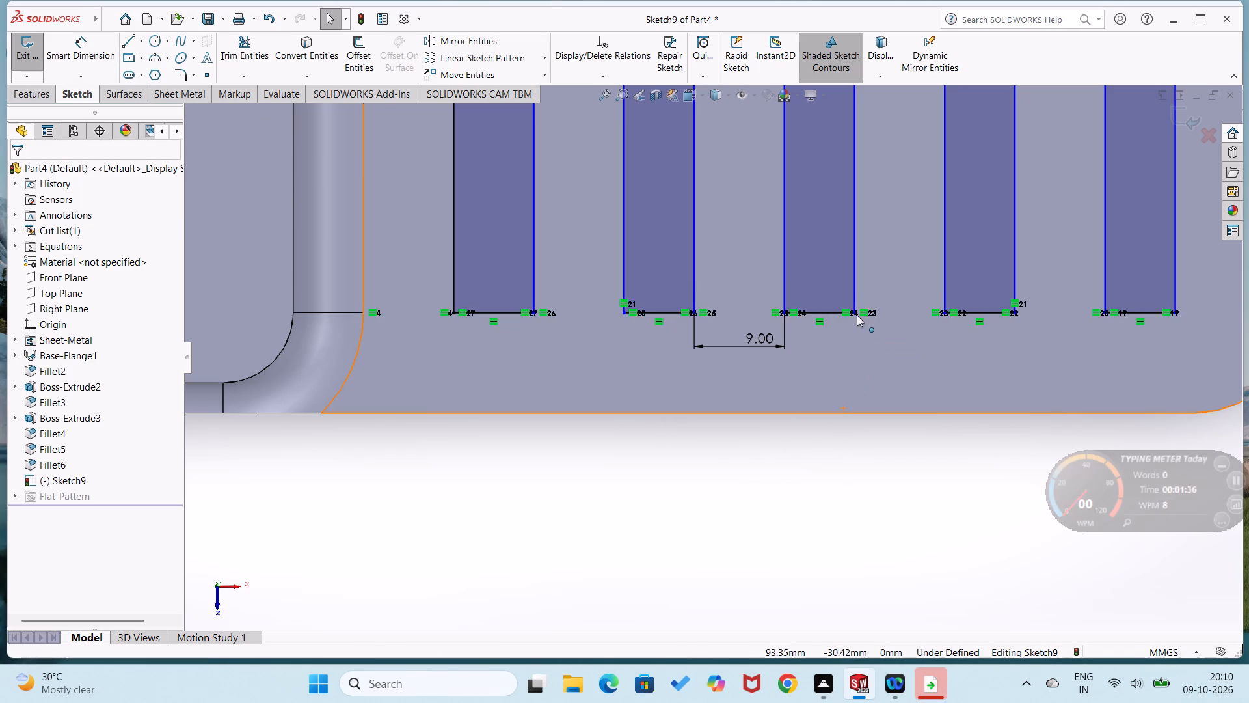
left_click(854, 313)
left_click(948, 312)
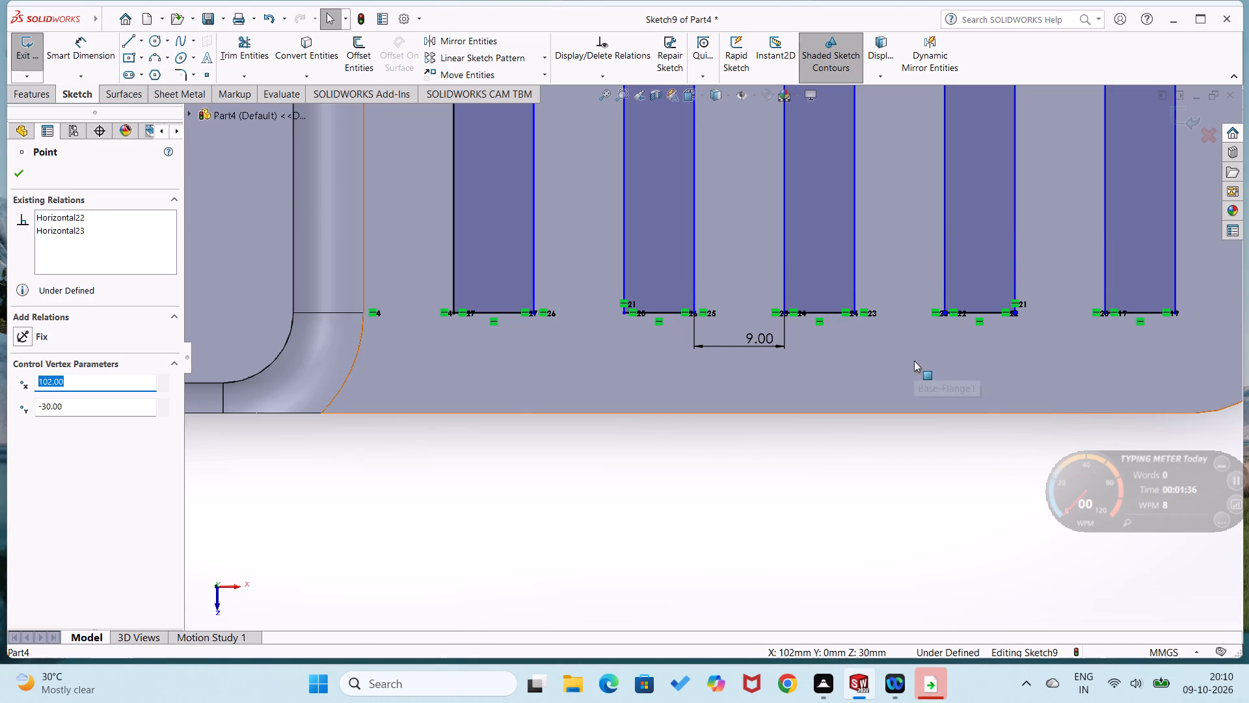
right_click_drag(847, 436, 891, 283)
left_click(853, 314)
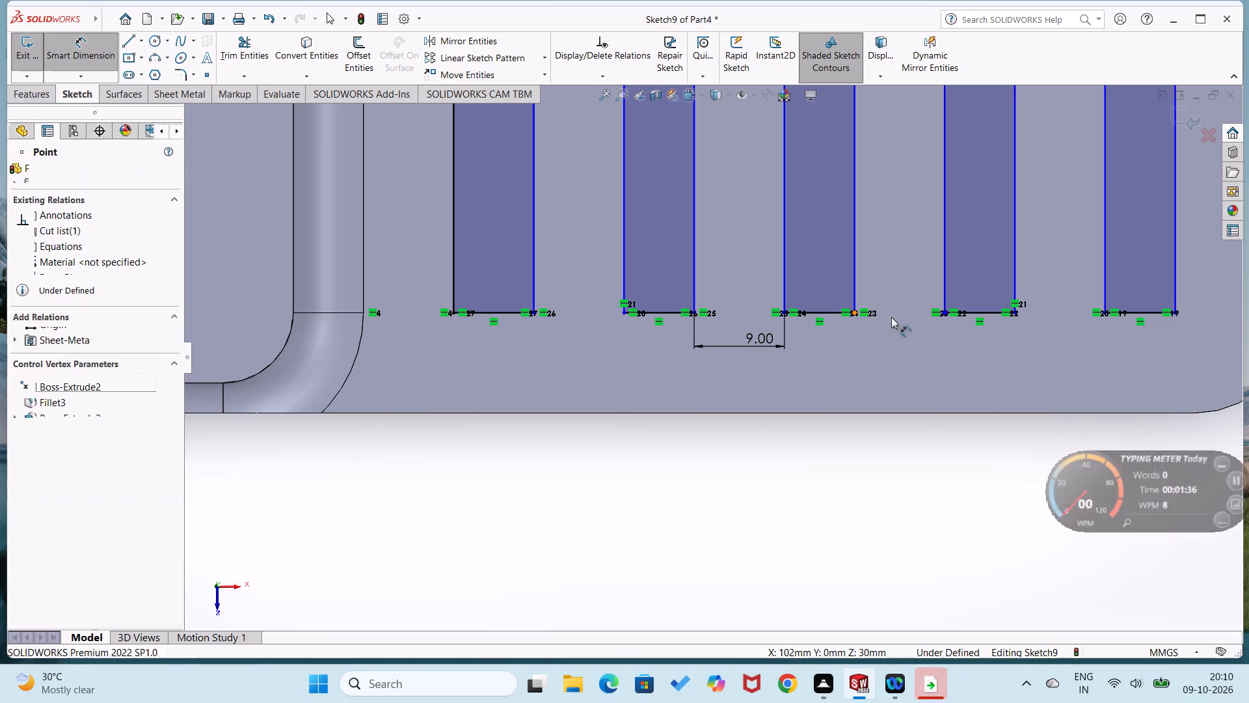
left_click(946, 313)
left_click(913, 357)
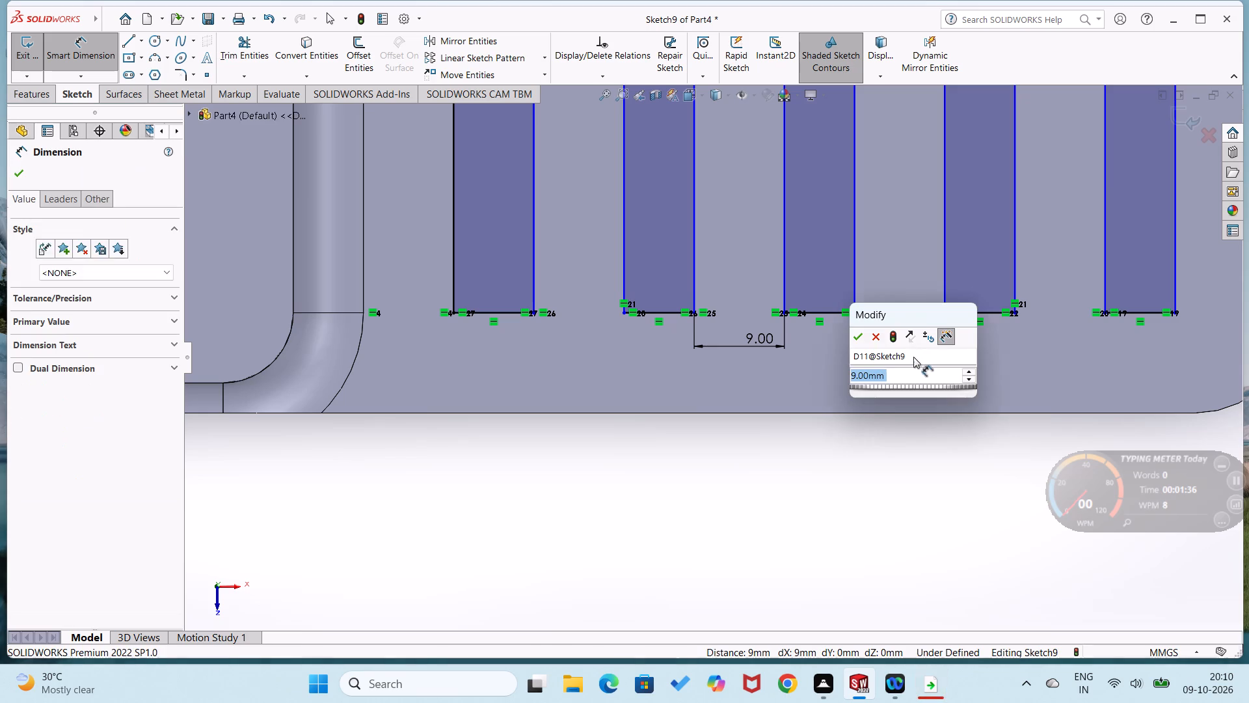
left_click(865, 337)
Dimension the gap between the fourth and fifth rectangles at their facing lower corners as 9 mm.
scroll(855, 403, "up", 5)
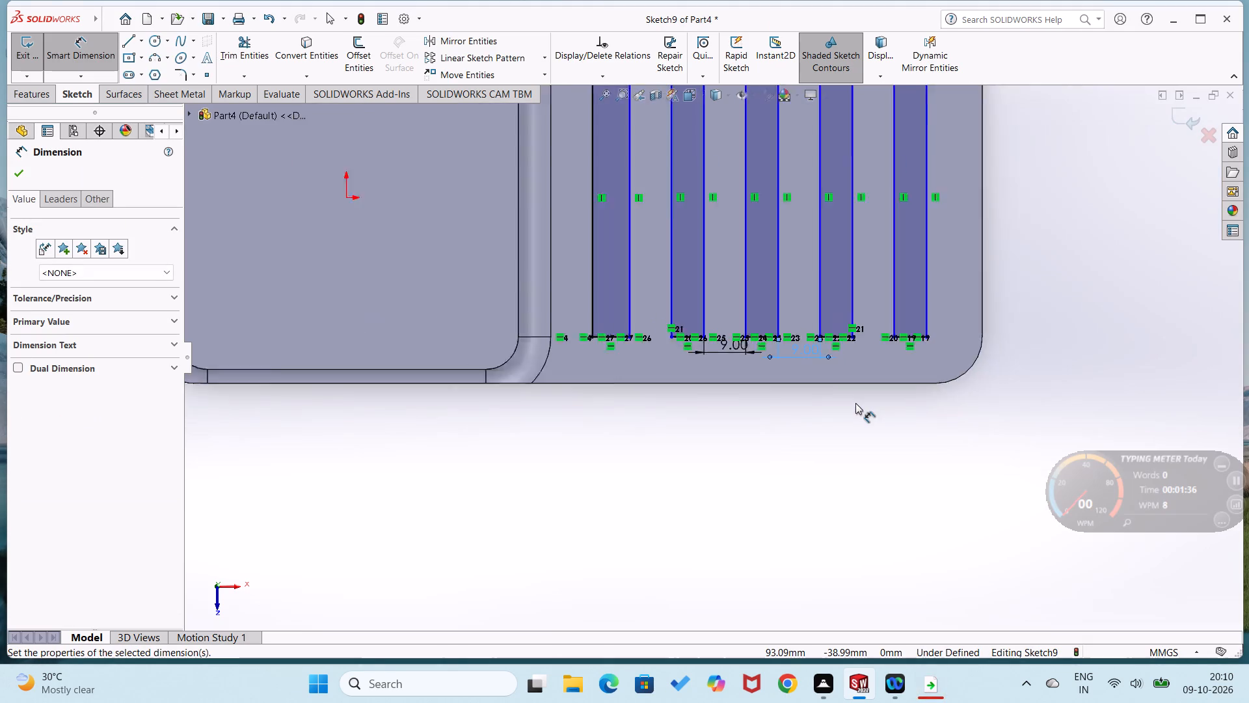
scroll(855, 403, "up", 2)
scroll(823, 329, "down", 3)
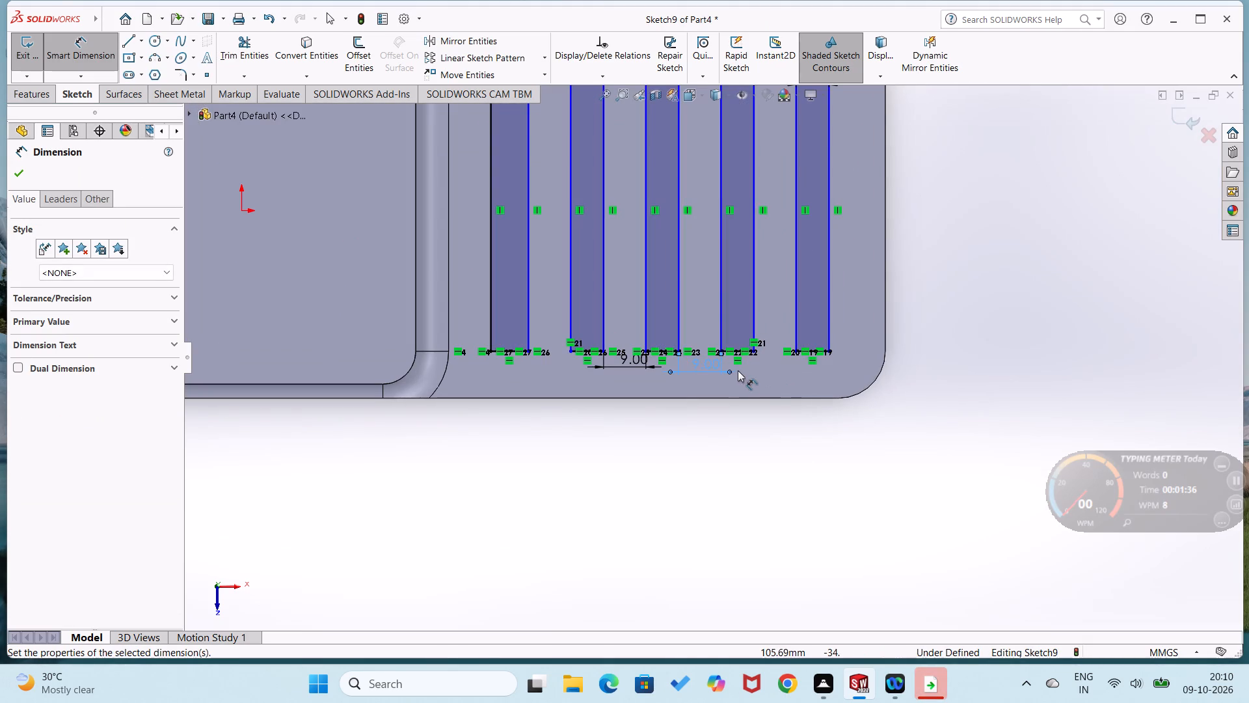
scroll(753, 357, "down", 7)
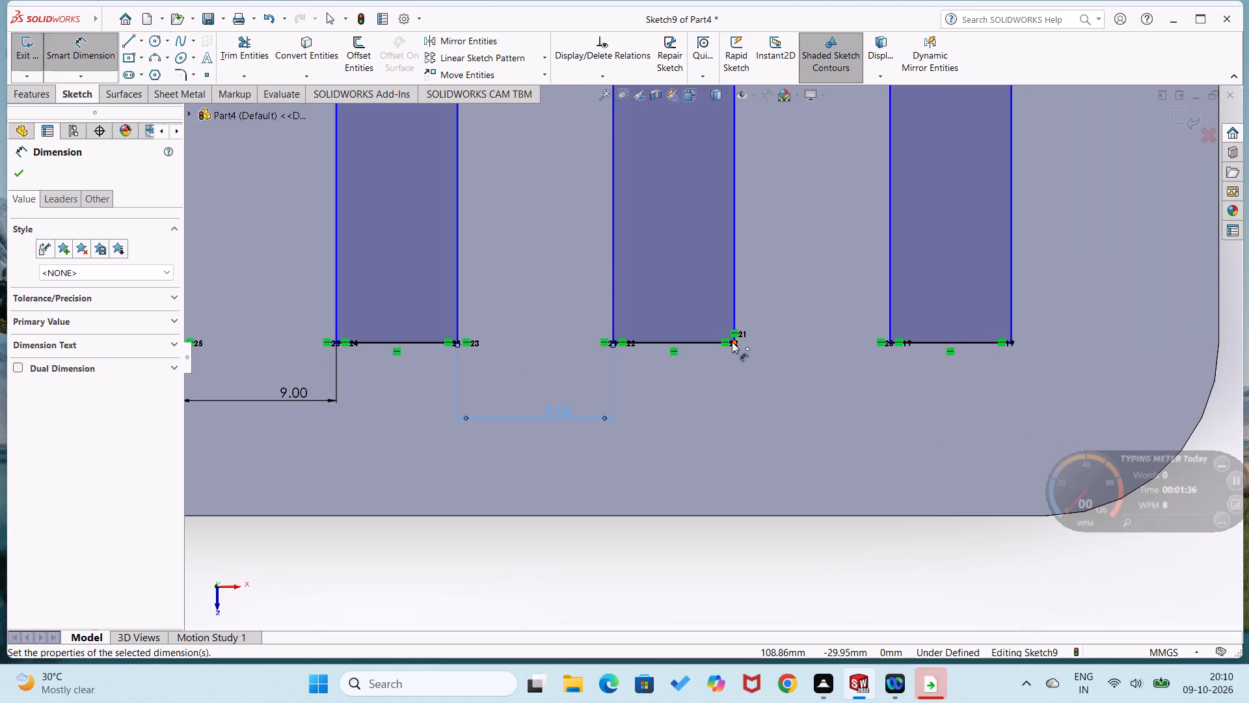
left_click(732, 342)
left_click(892, 341)
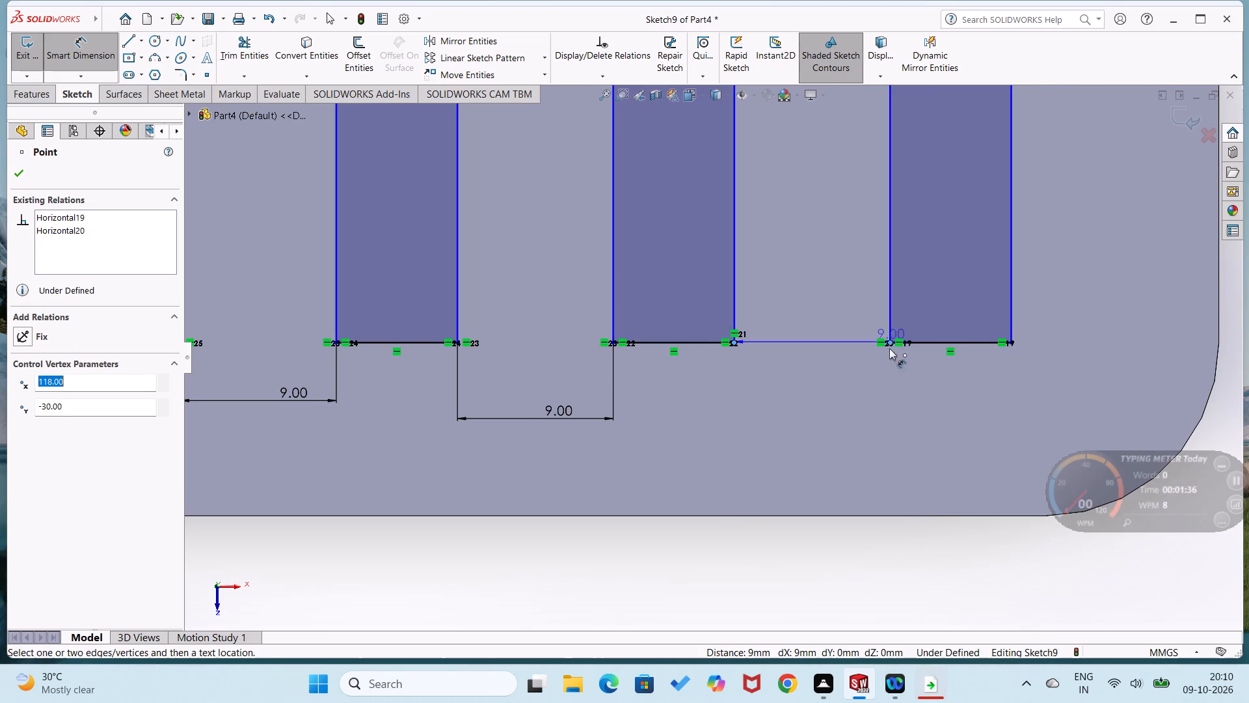
left_click(848, 396)
left_click(793, 382)
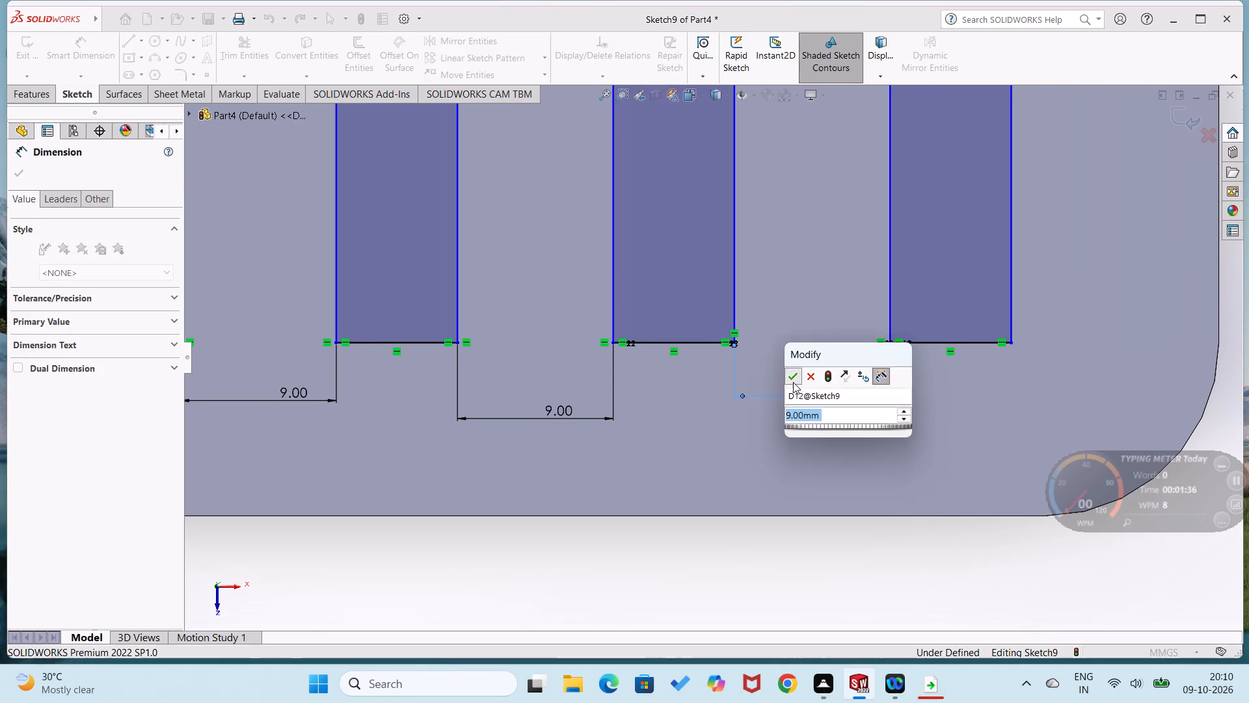
left_click(697, 540)
Draw a centerpoint arc below the first rectangle, centred on its bottom line's midpoint and ending at both lower corners.
scroll(697, 540, "up", 6)
scroll(548, 387, "up", 1)
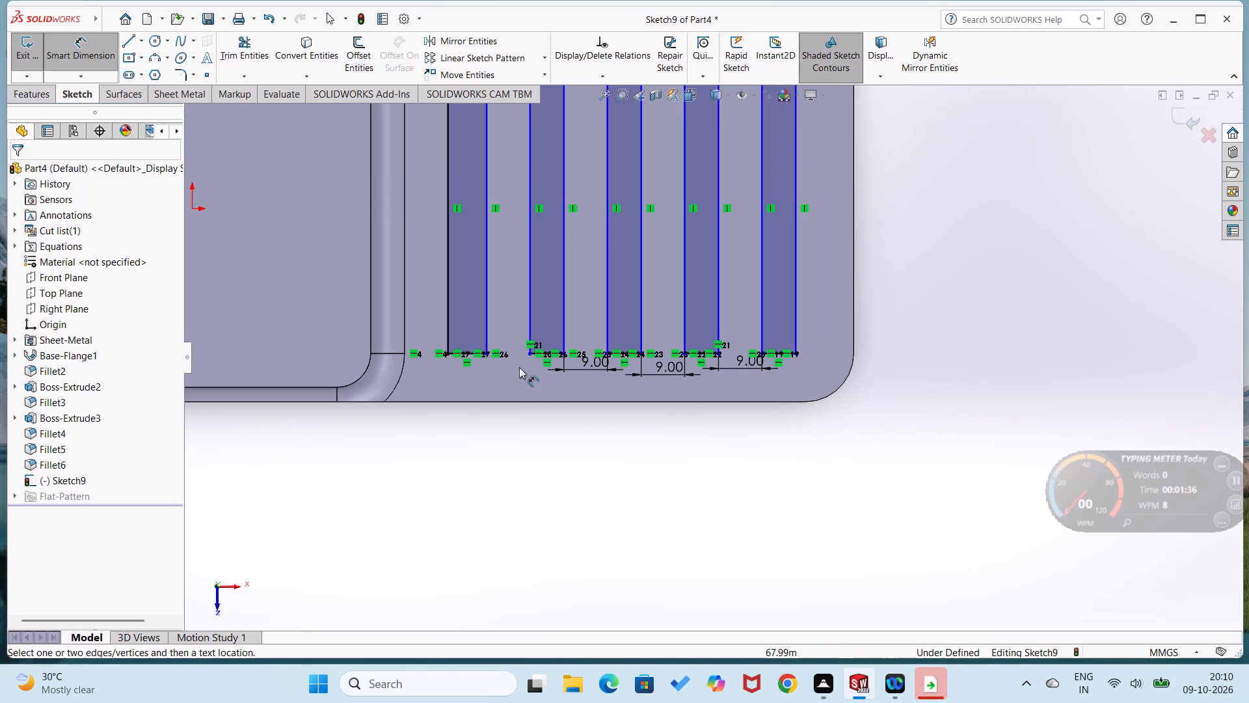
scroll(470, 343, "down", 2)
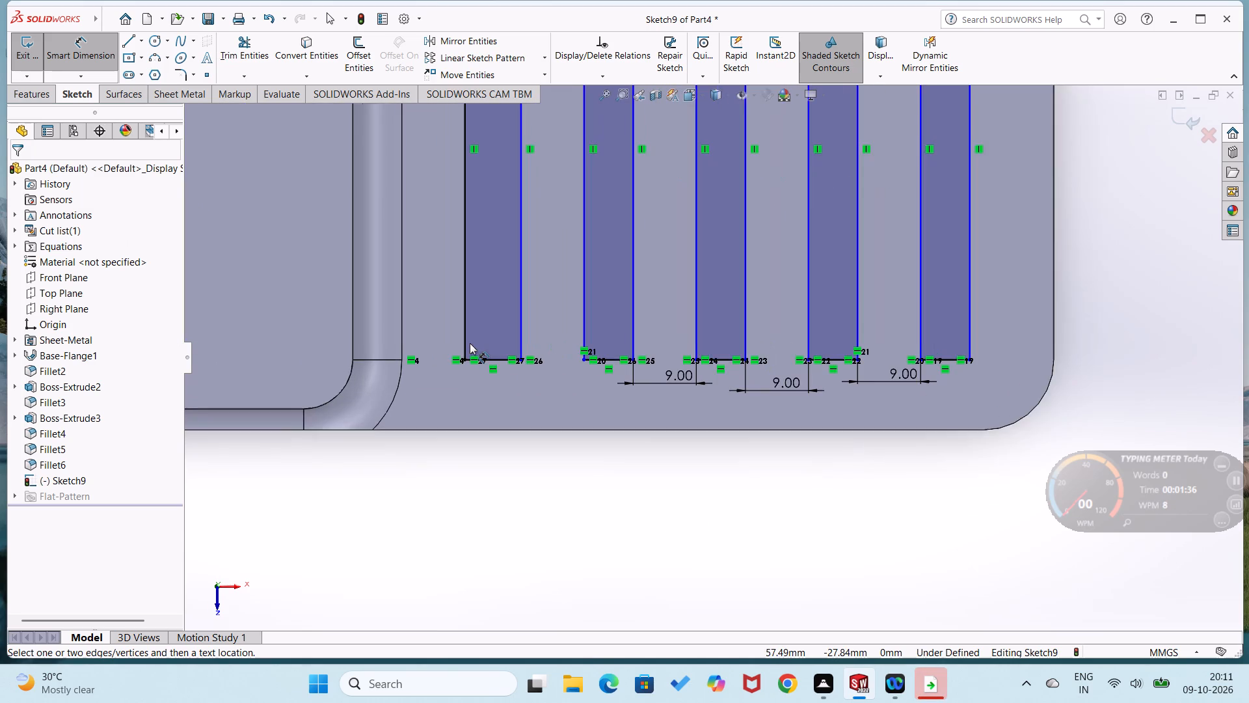
scroll(470, 343, "down", 5)
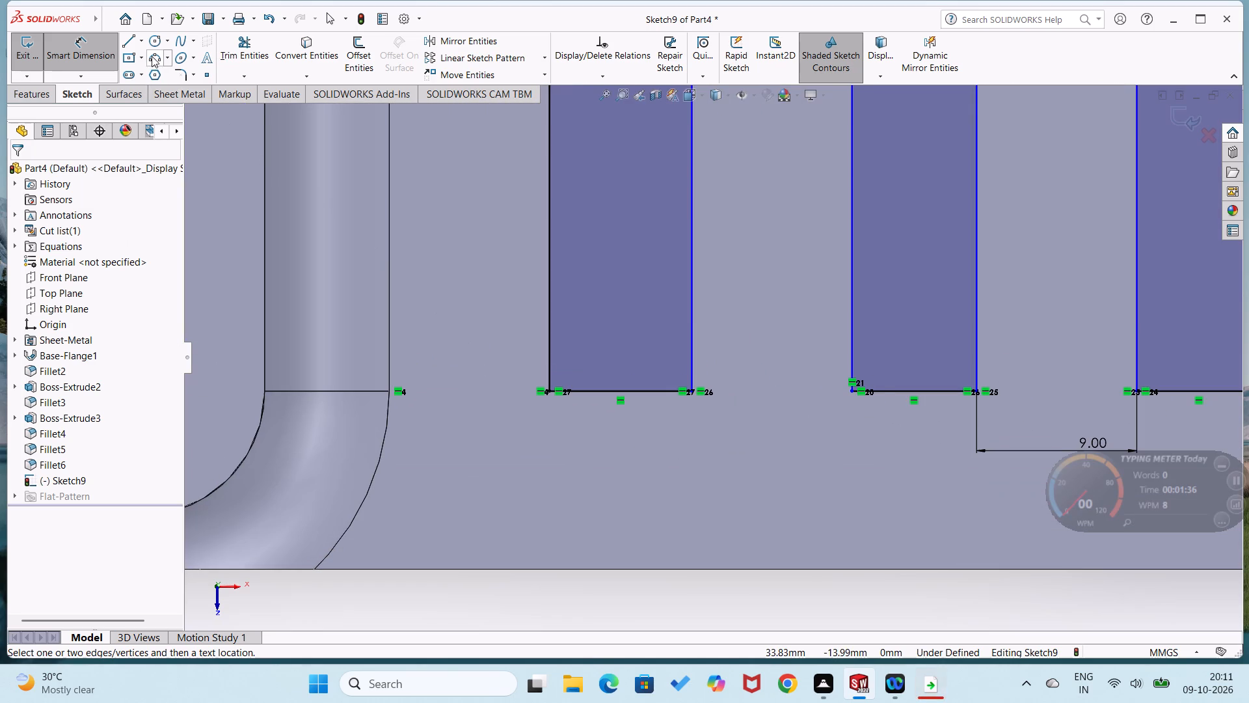
left_click(152, 56)
left_click_drag(29, 223, 32, 230)
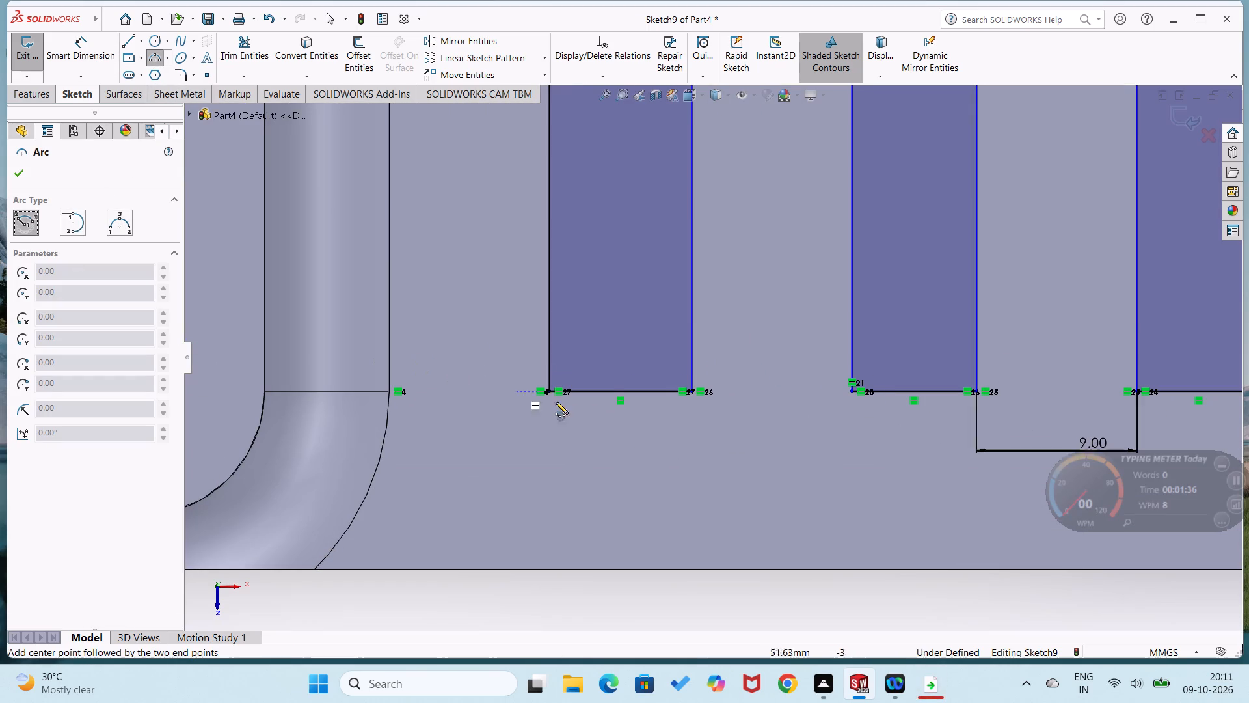
left_click(621, 391)
left_click(691, 391)
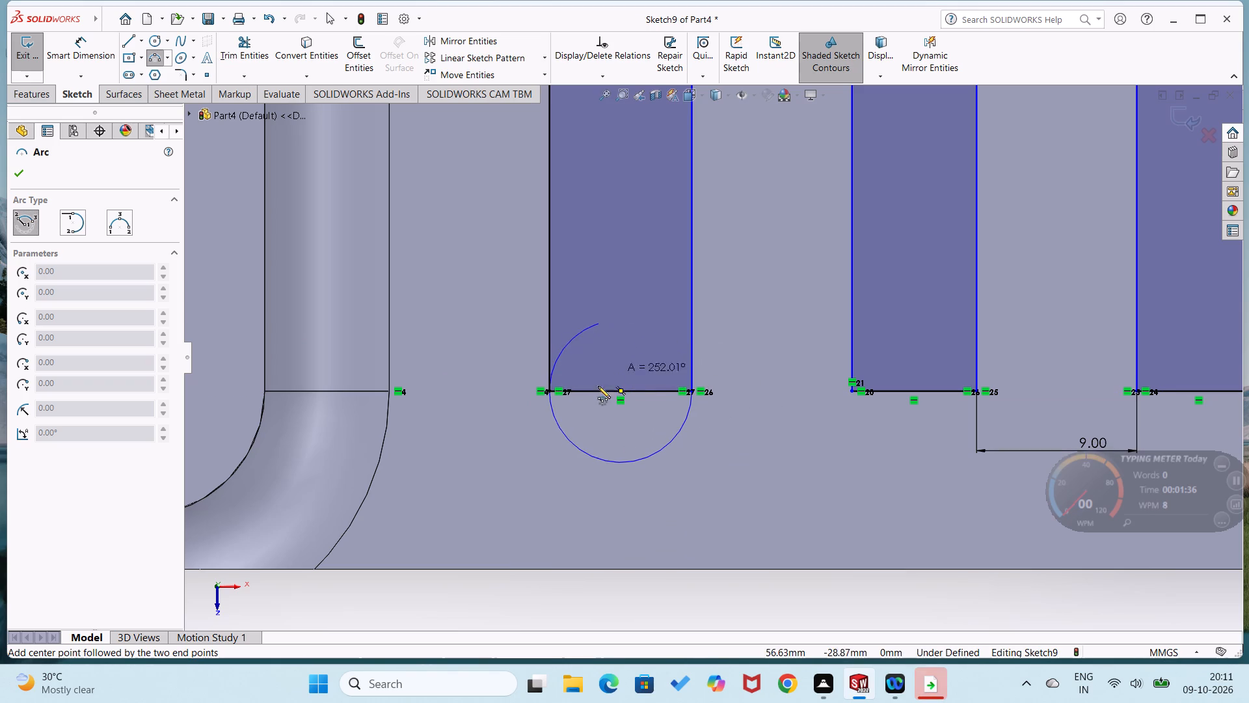
left_click(546, 391)
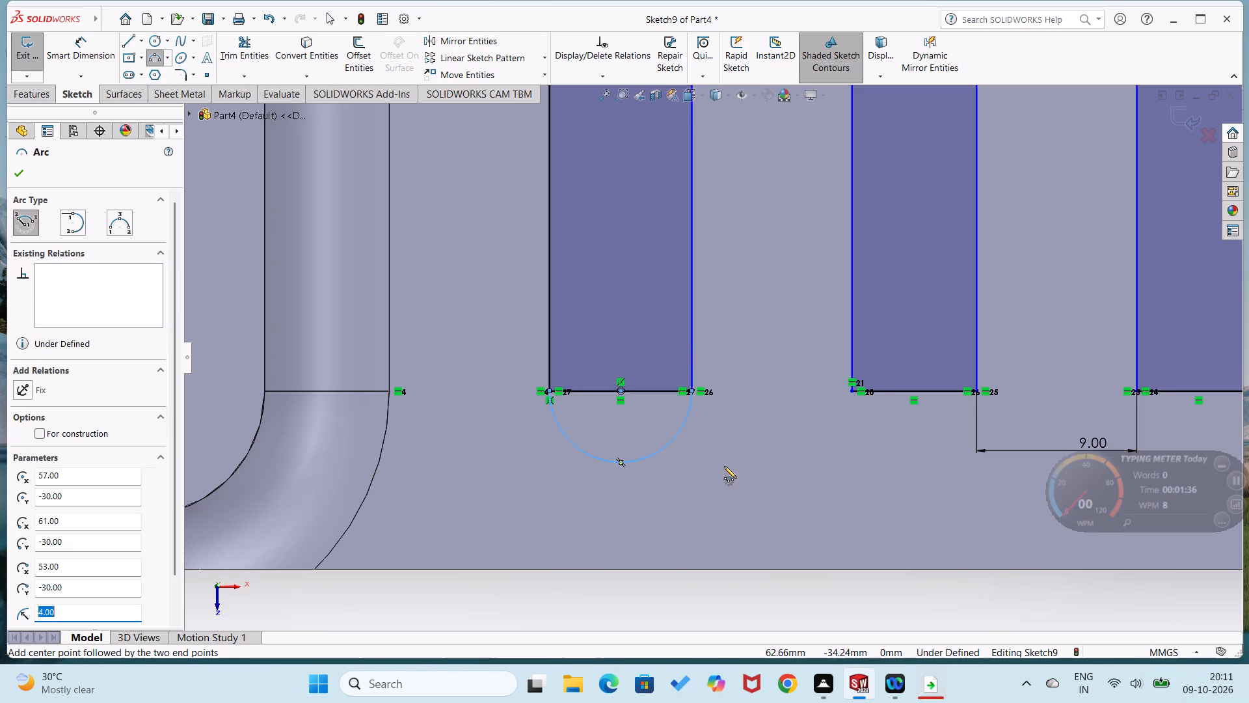
Dimension the radius of the first rectangle's end arc as 4 mm.
right_click_drag(707, 461, 772, 325)
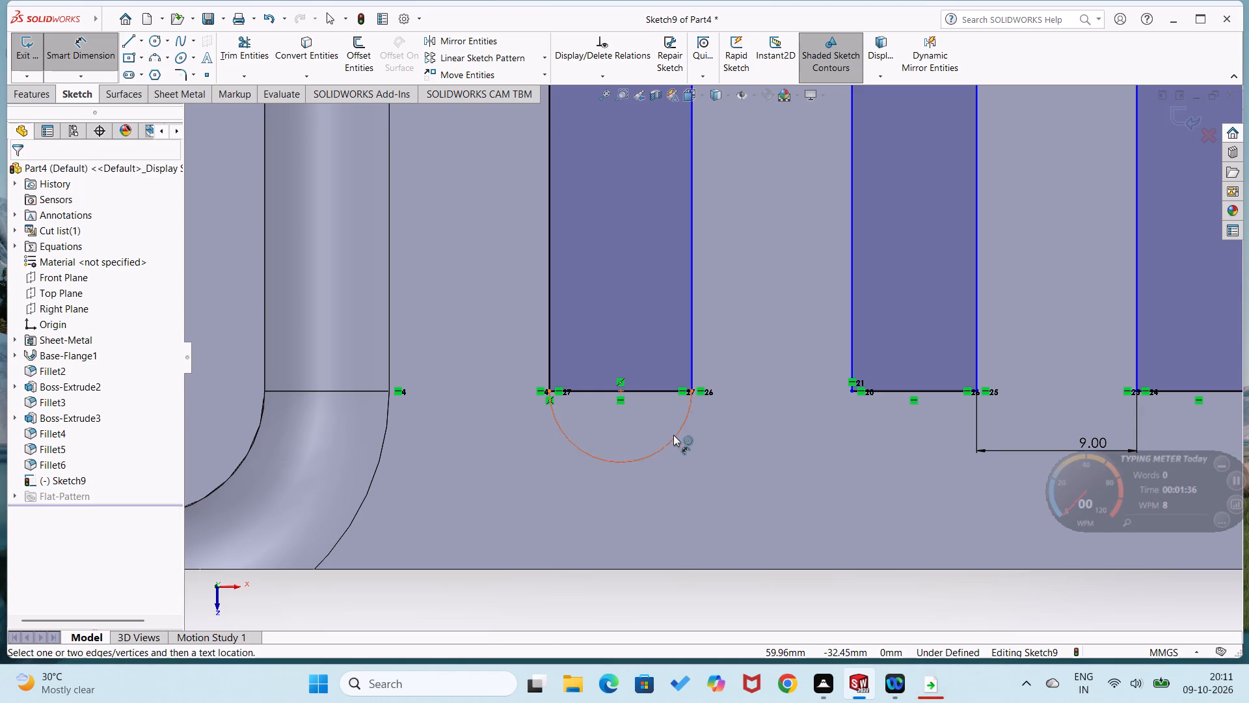
left_click(673, 435)
left_click(697, 467)
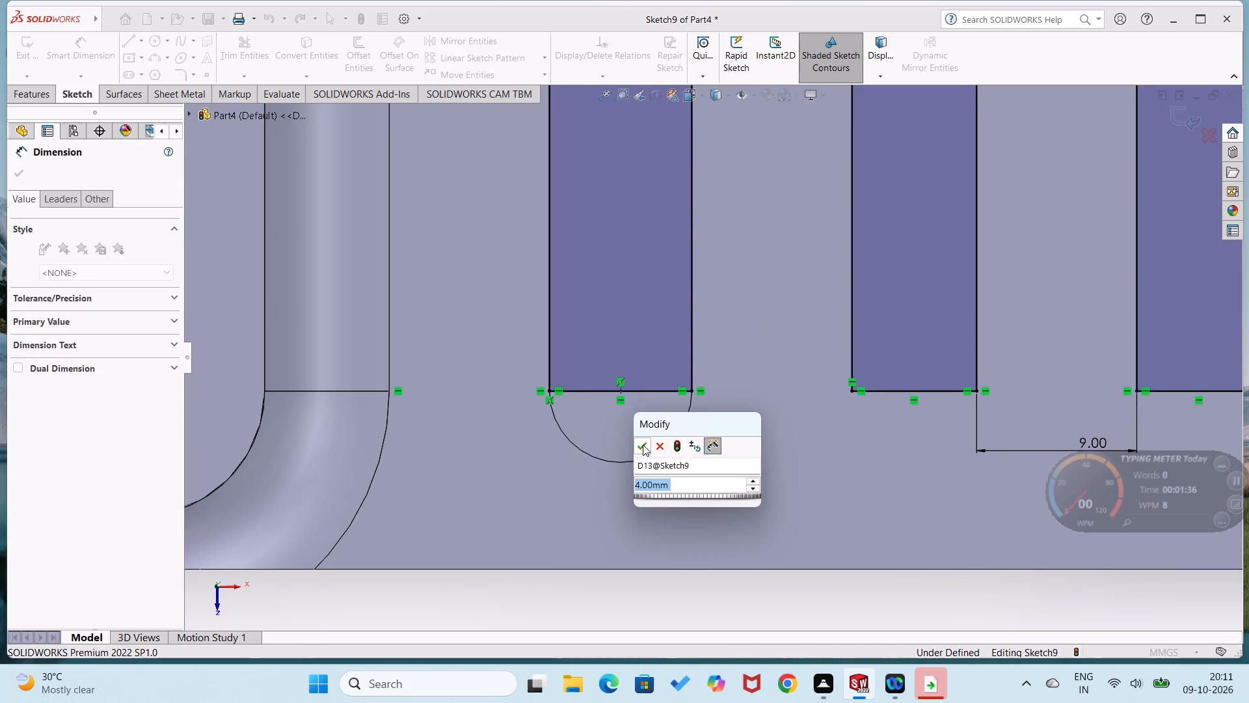
left_click(643, 445)
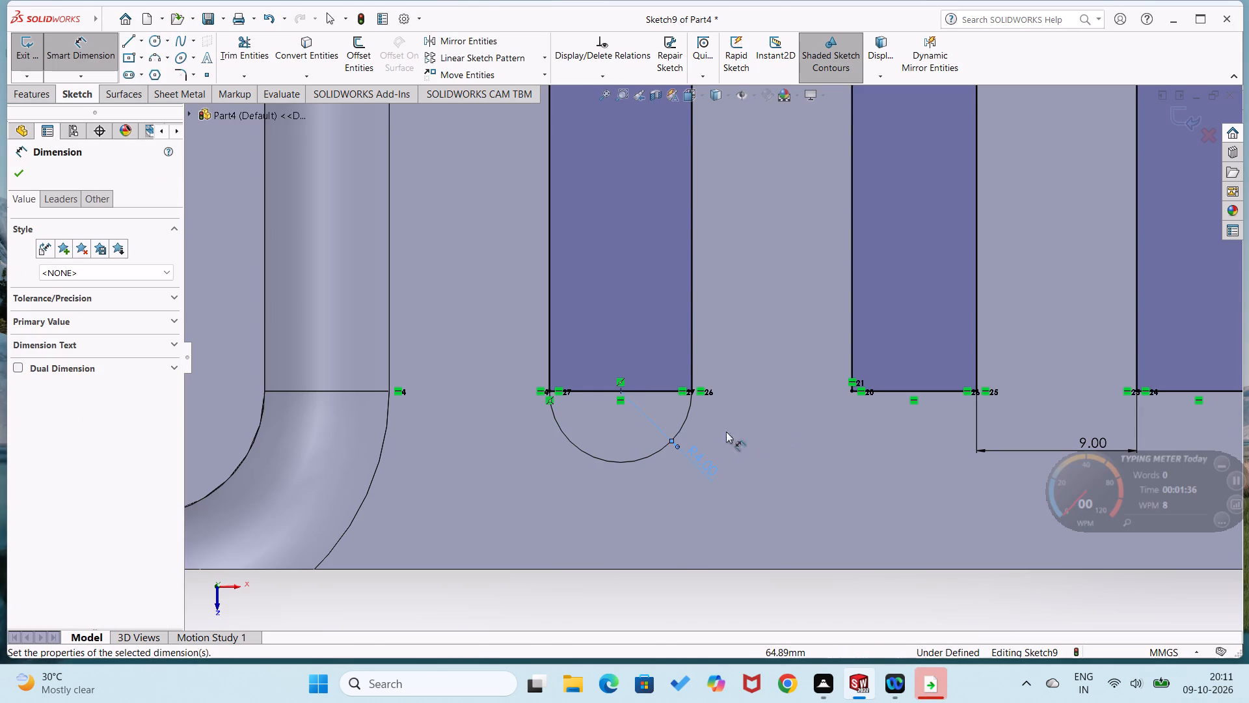
Draw a centerpoint arc of 3.5 mm radius below the second rectangle, from its bottom line's midpoint through both lower corners.
left_click(160, 60)
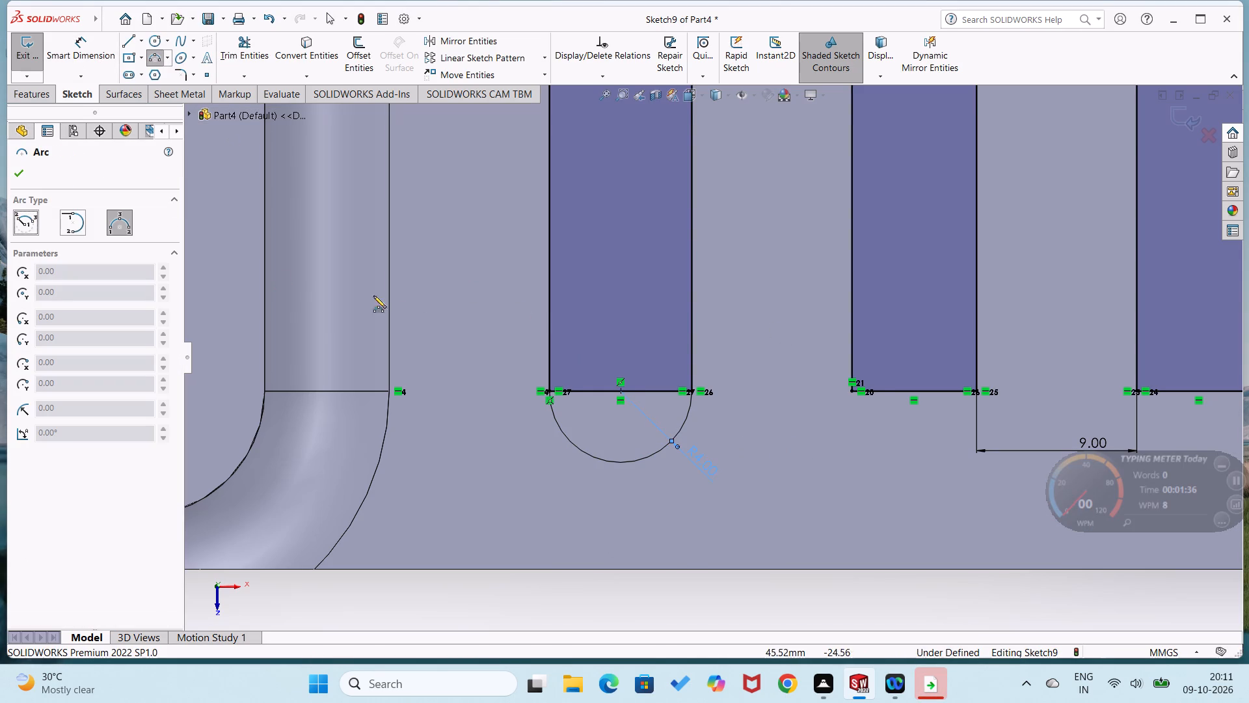
left_click_drag(25, 221, 27, 227)
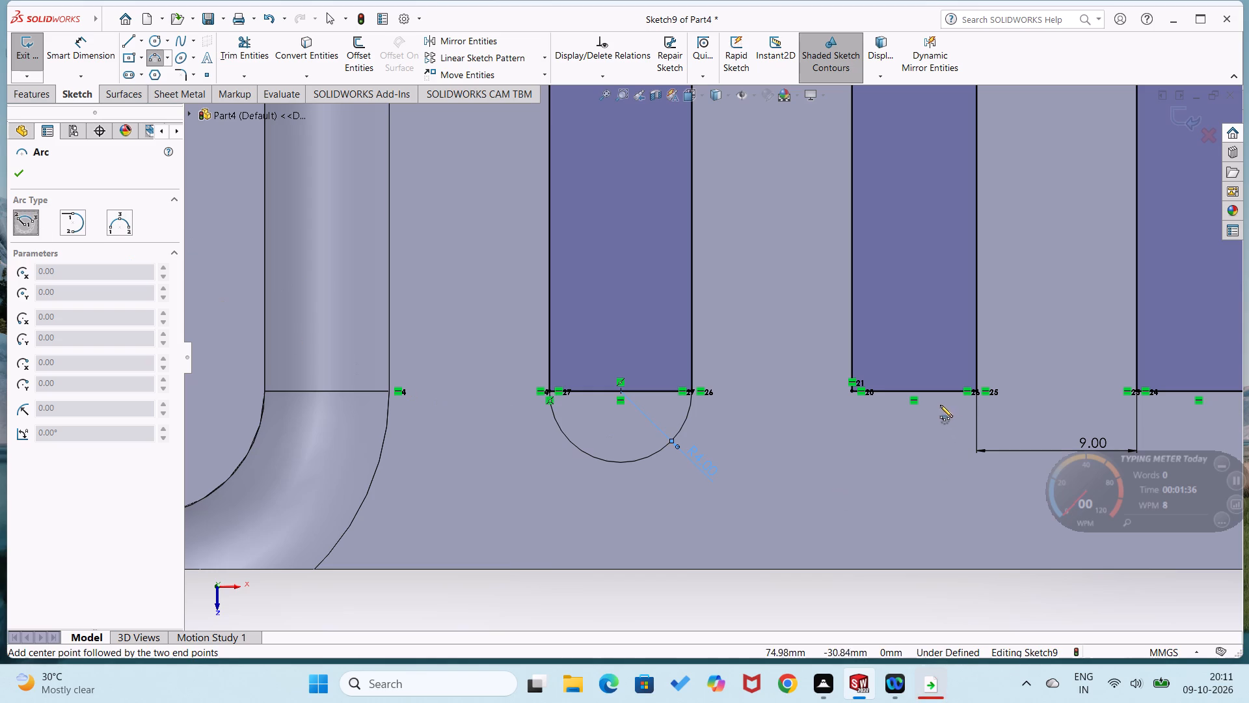
scroll(952, 402, "up", 5)
scroll(948, 368, "down", 2)
scroll(850, 379, "down", 2)
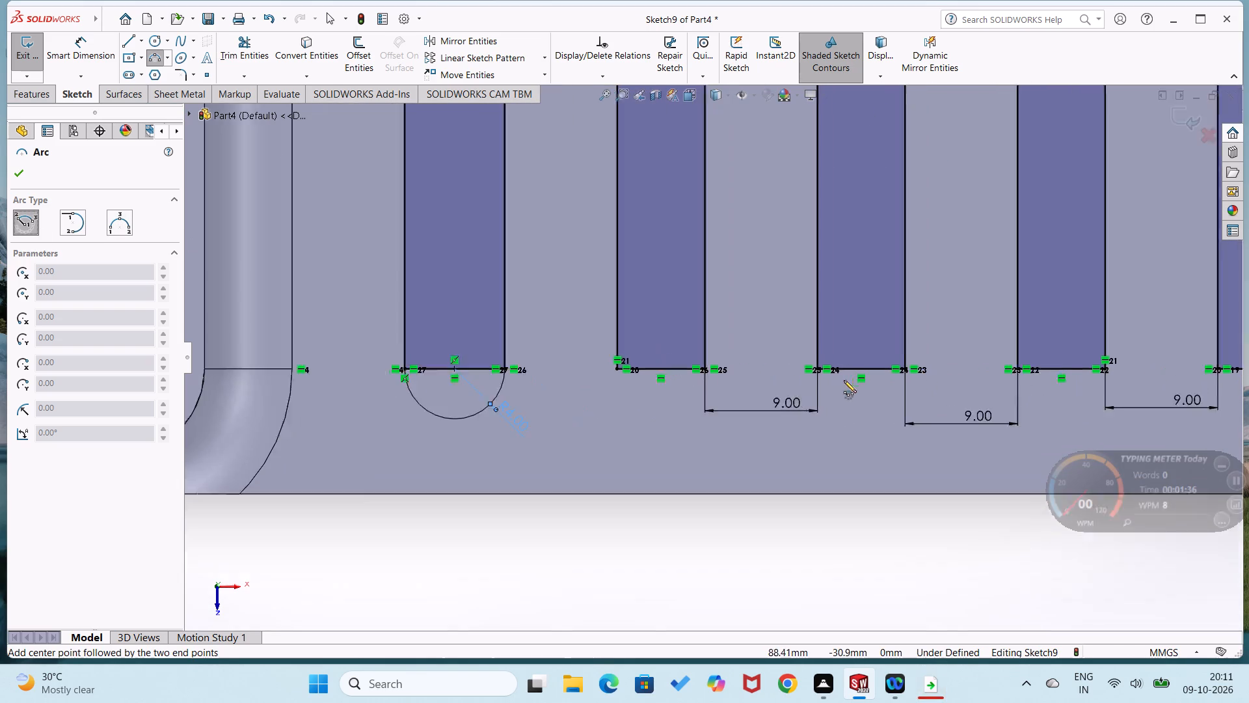
scroll(844, 380, "down", 1)
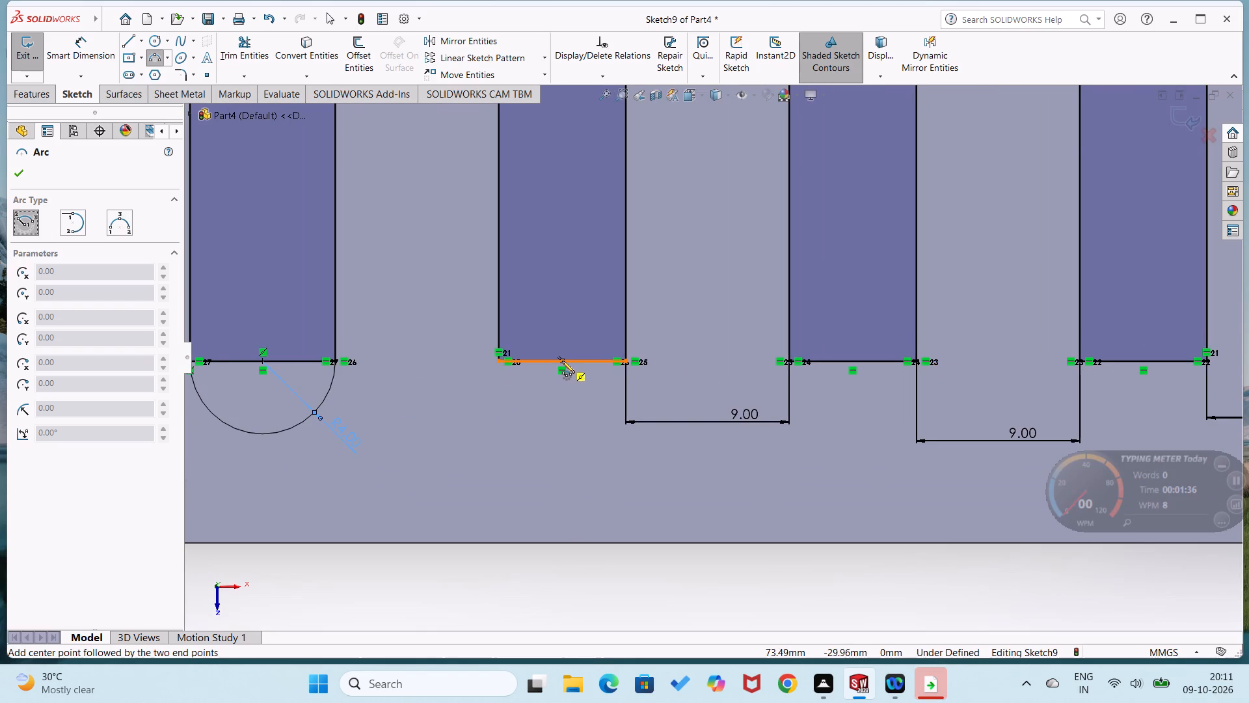
left_click(562, 361)
left_click(625, 359)
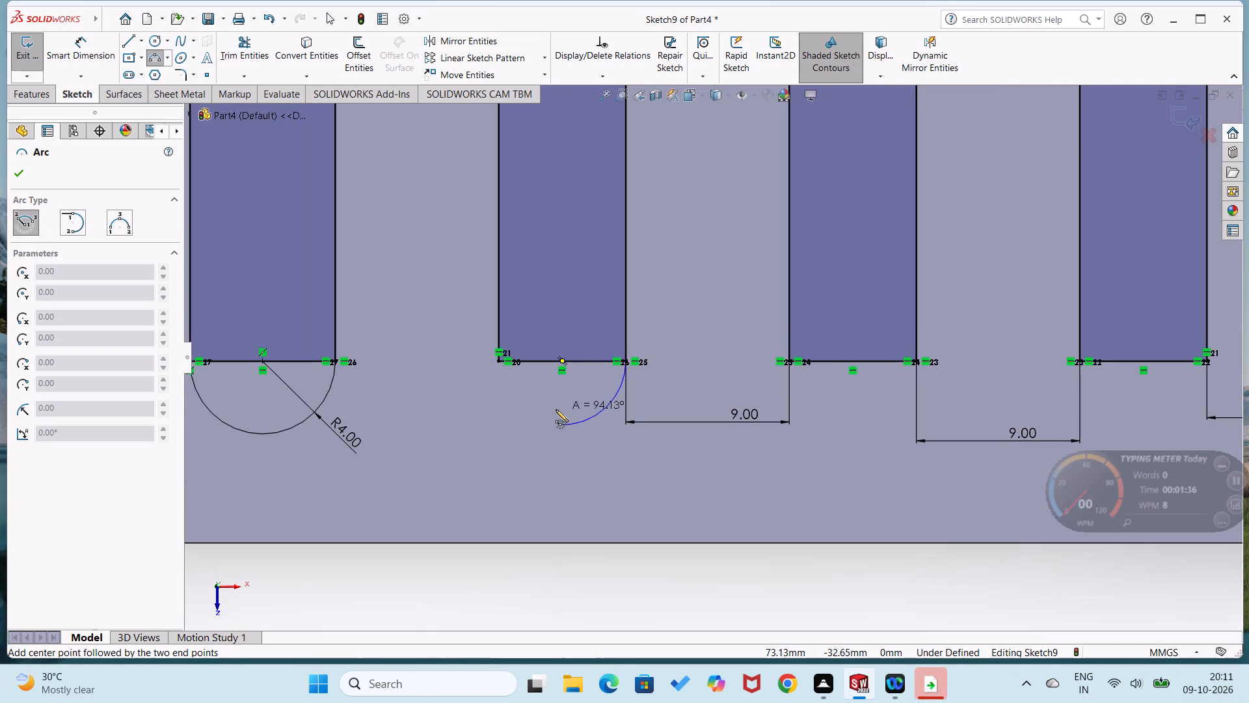
left_click(497, 360)
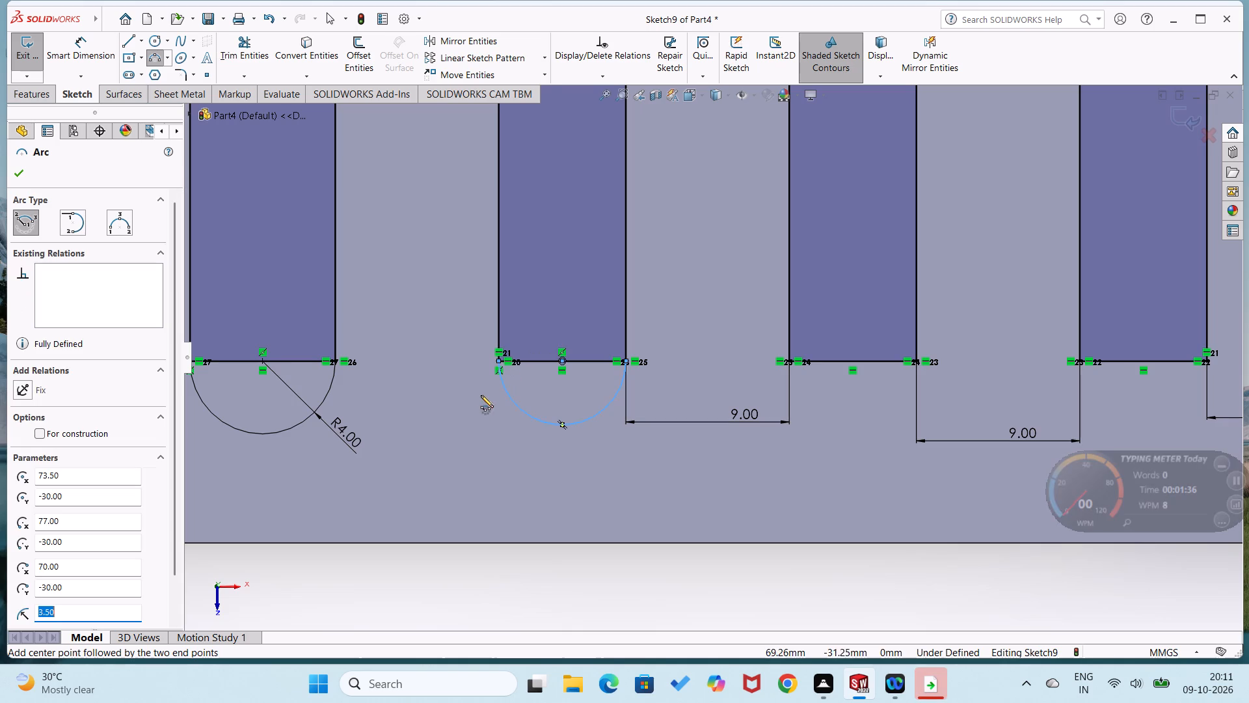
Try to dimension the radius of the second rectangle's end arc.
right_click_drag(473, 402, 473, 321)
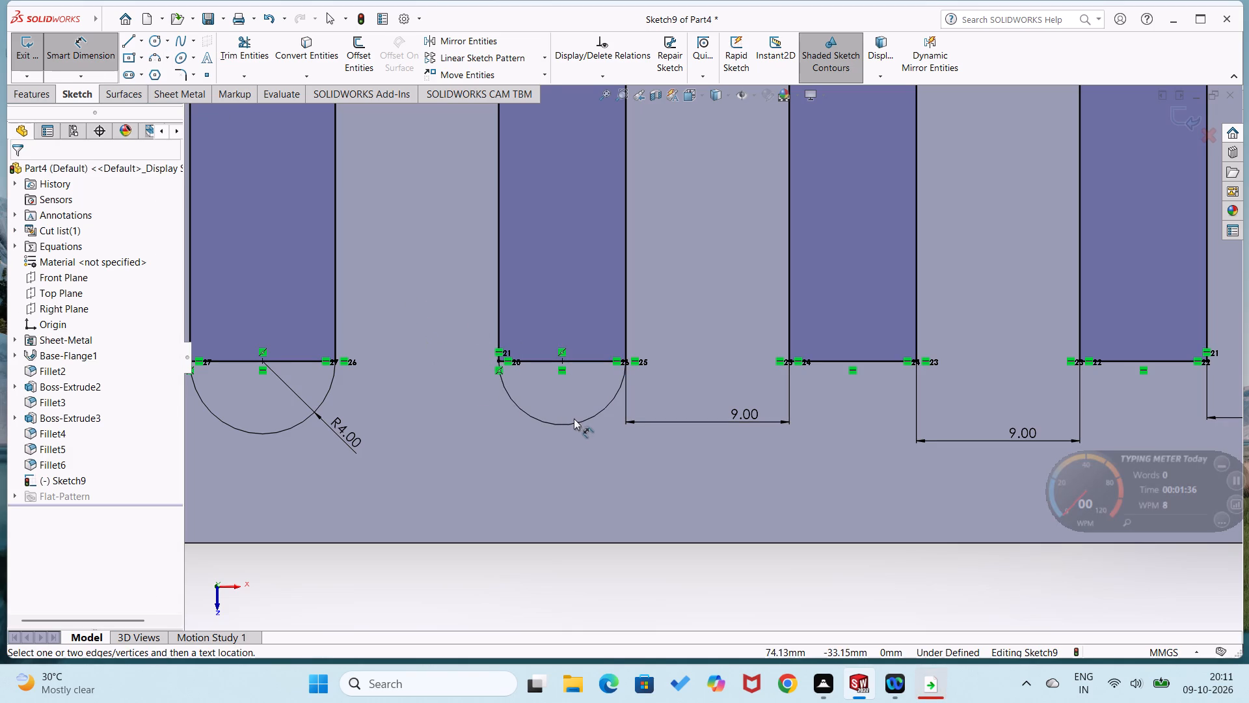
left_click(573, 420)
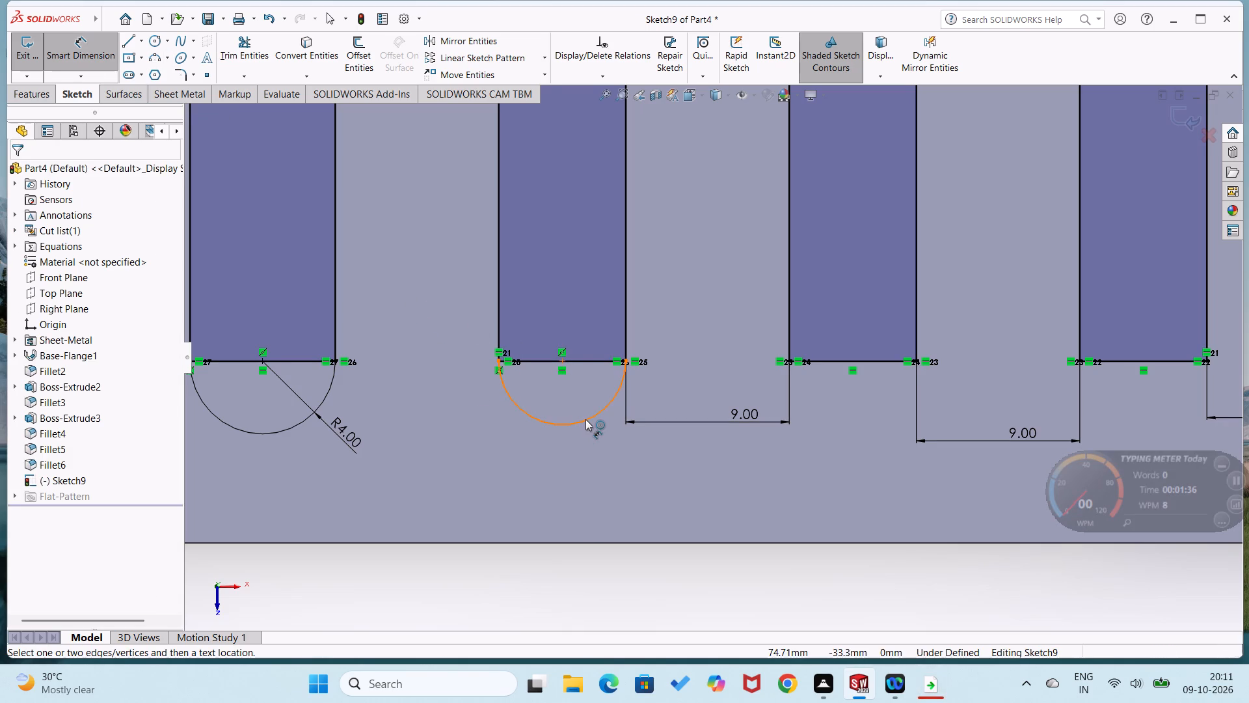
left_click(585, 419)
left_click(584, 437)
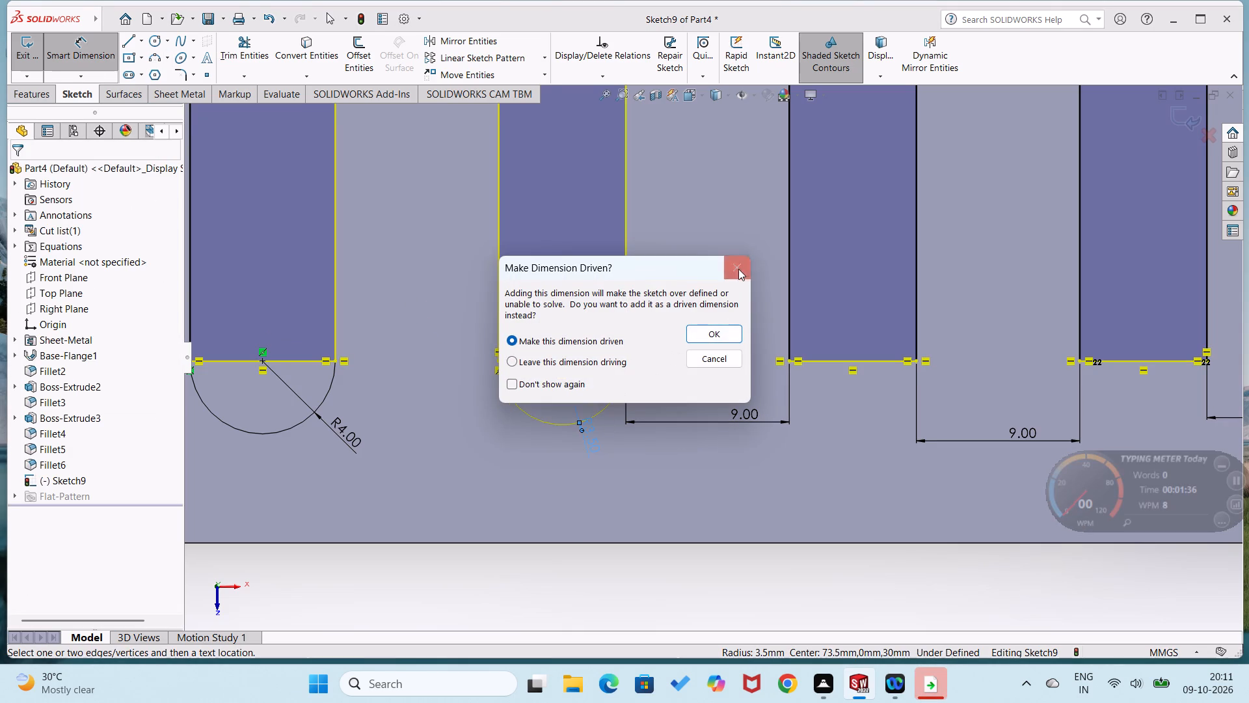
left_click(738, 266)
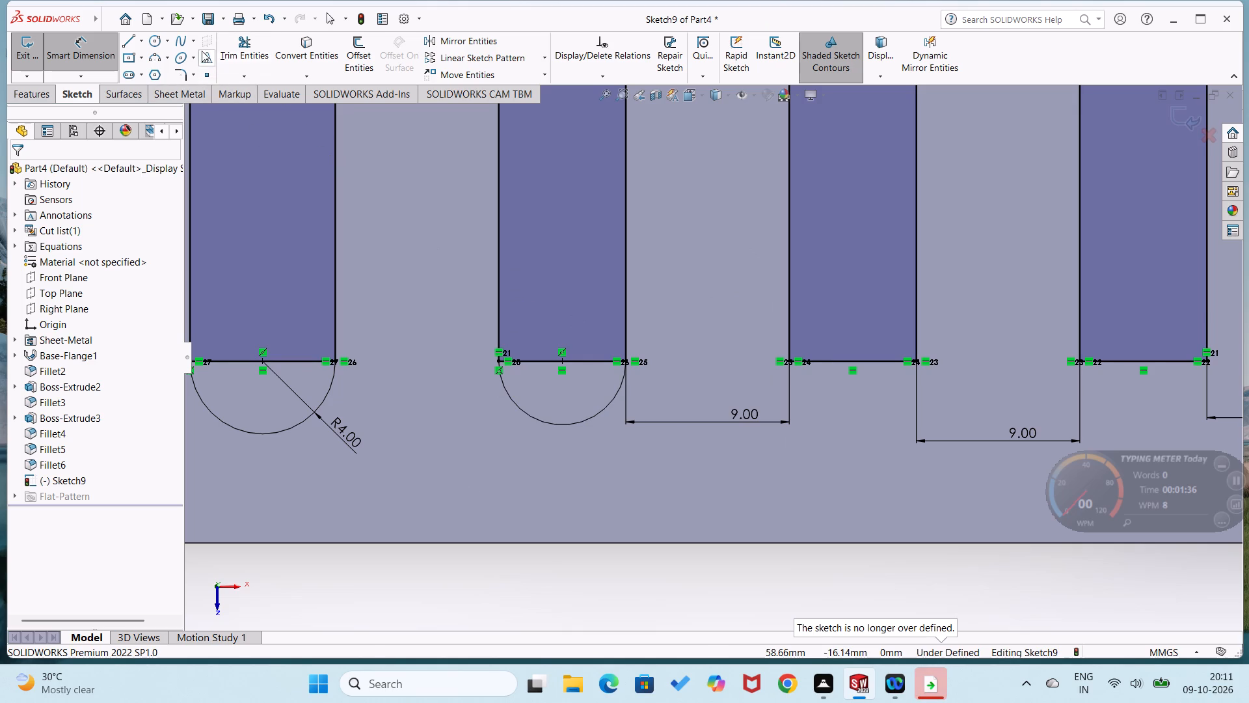
Draw a centerpoint arc of 3.5 mm radius below the third rectangle, from its bottom line's midpoint through both lower corners.
left_click(160, 51)
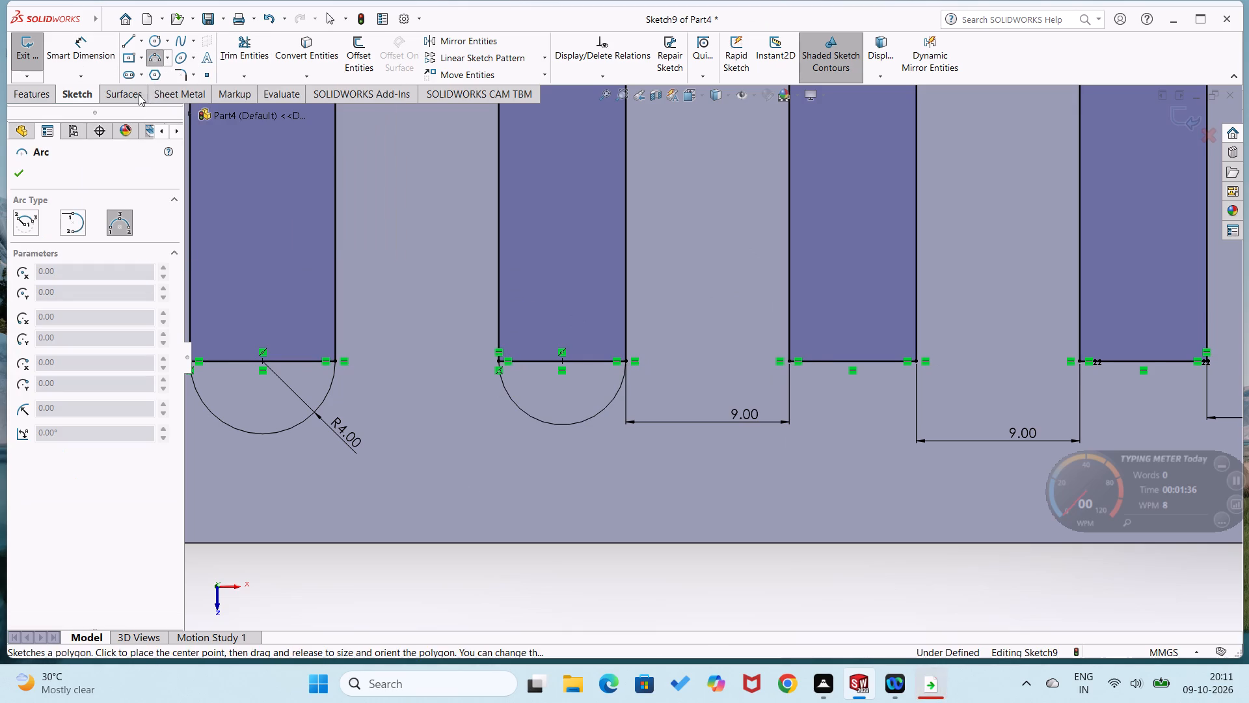
left_click(23, 219)
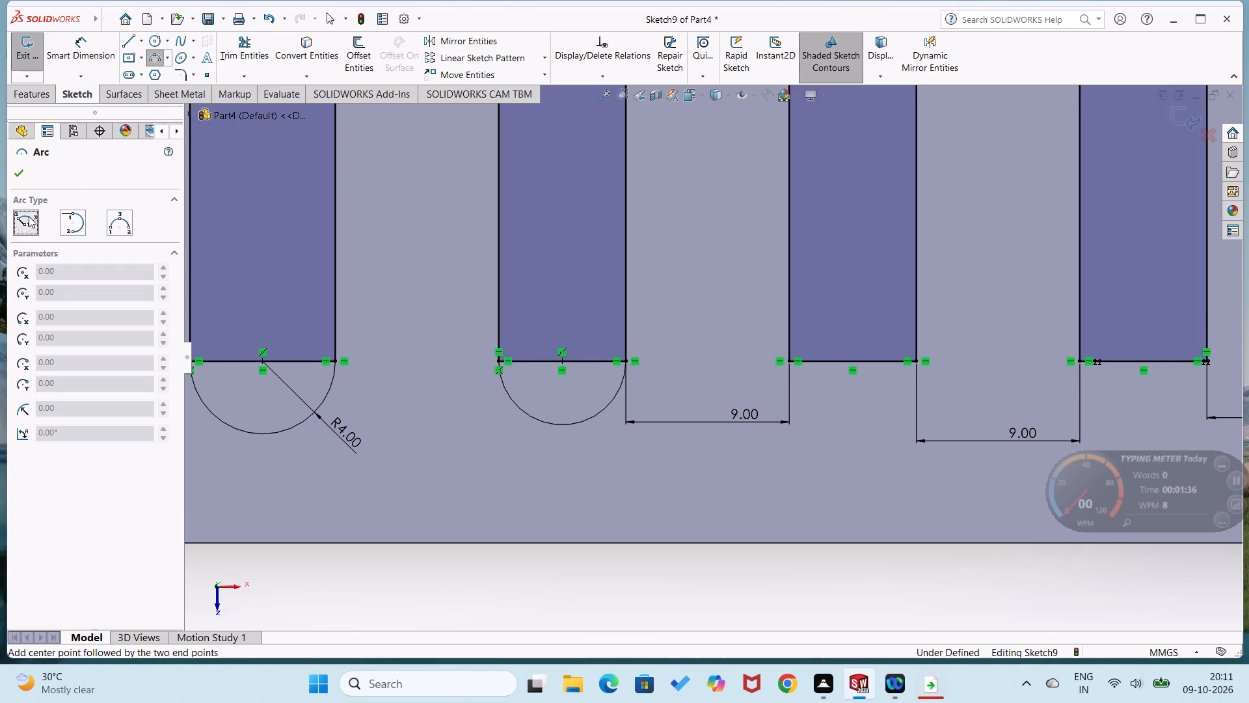
left_click(29, 216)
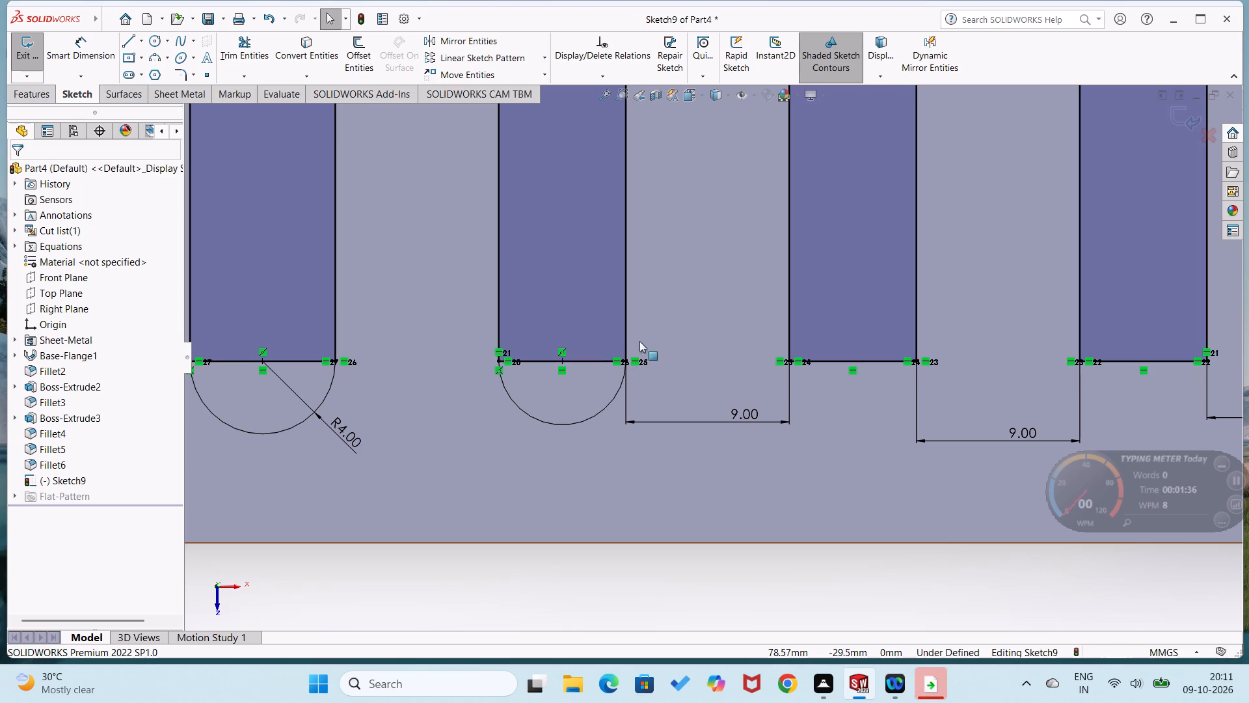
left_click(160, 62)
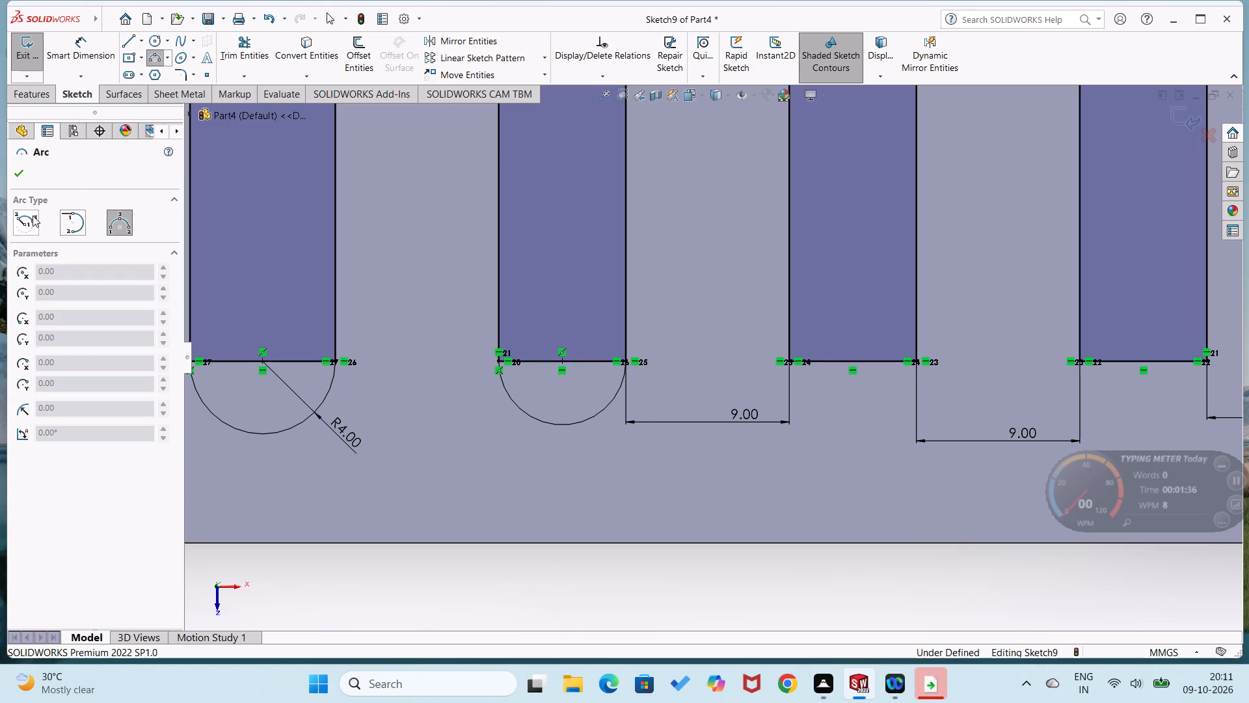
left_click(33, 215)
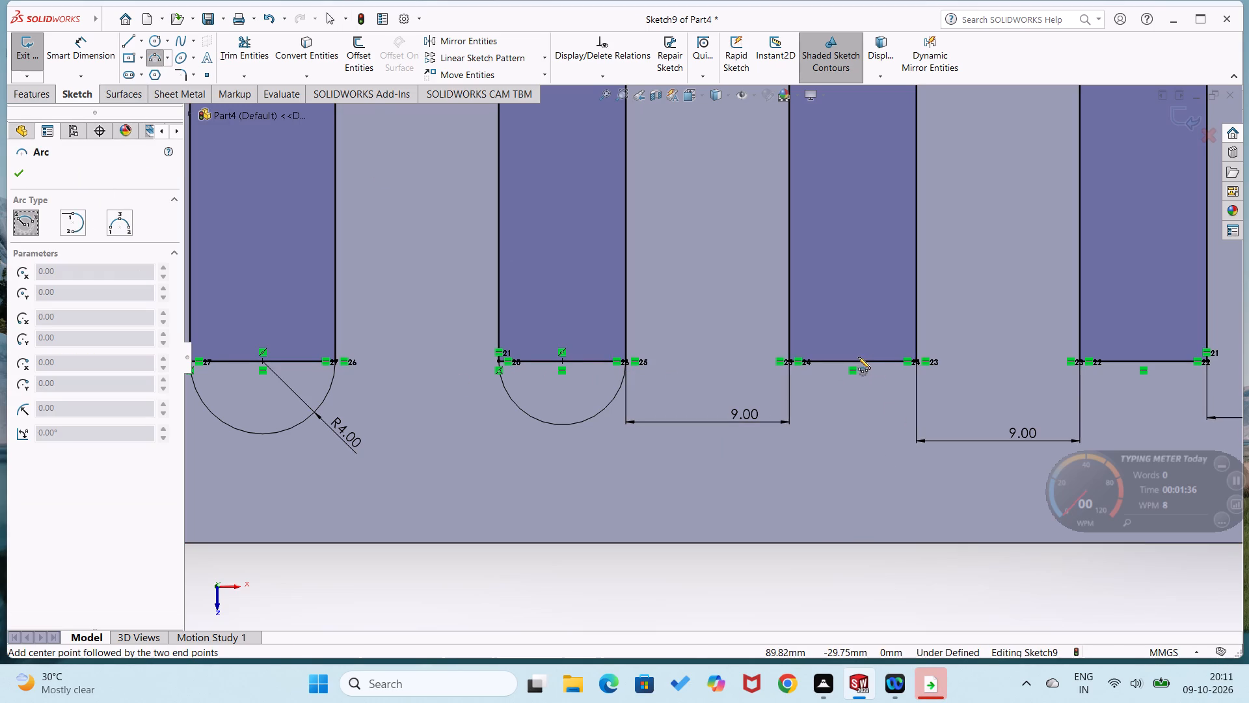
left_click(853, 363)
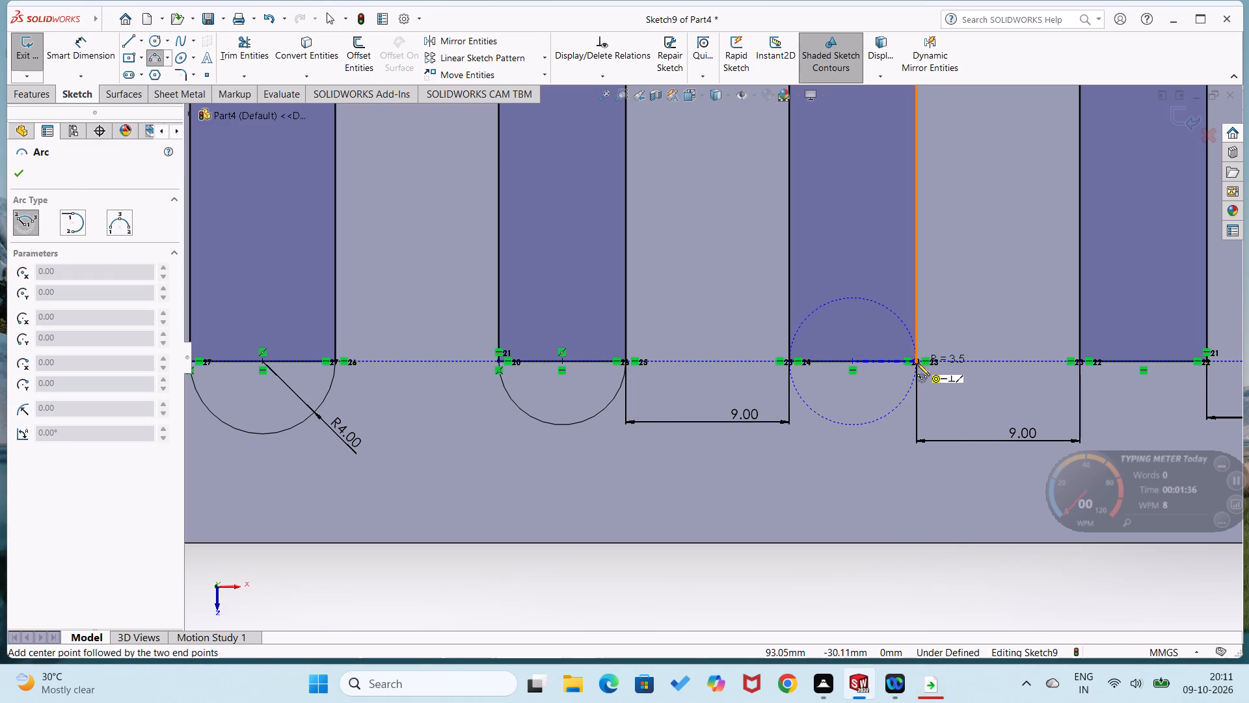
scroll(908, 364, "down", 3)
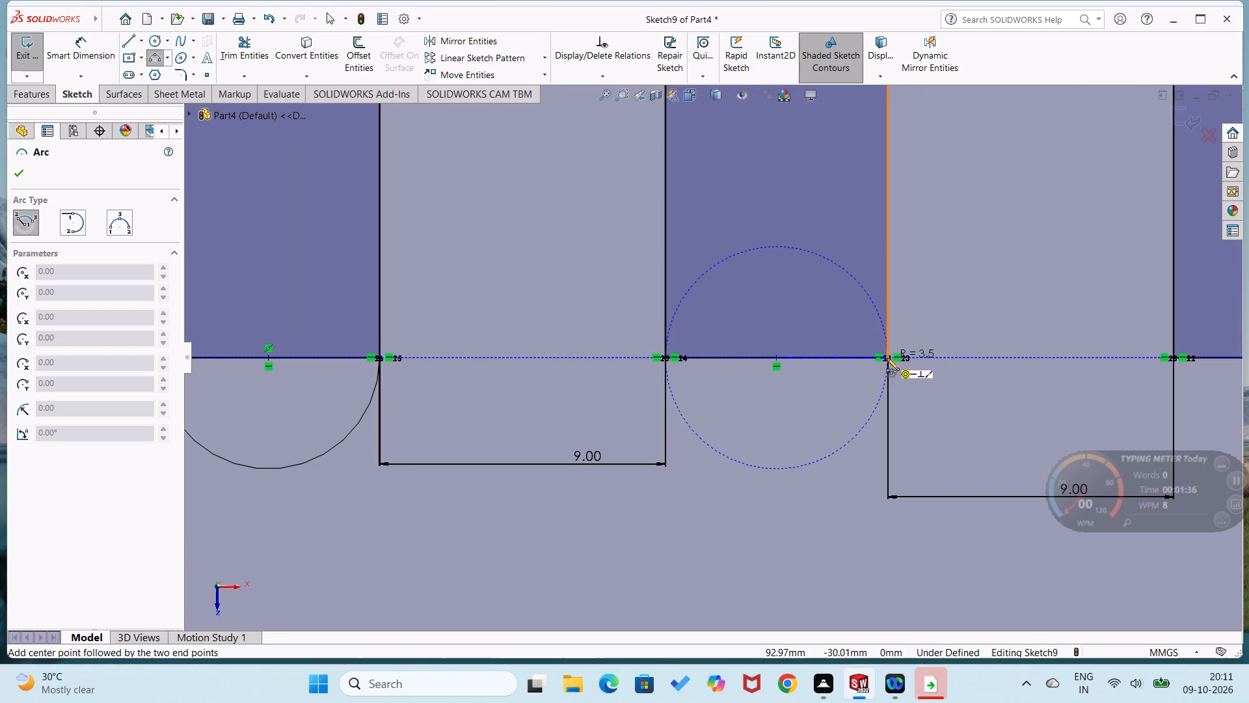
left_click(887, 358)
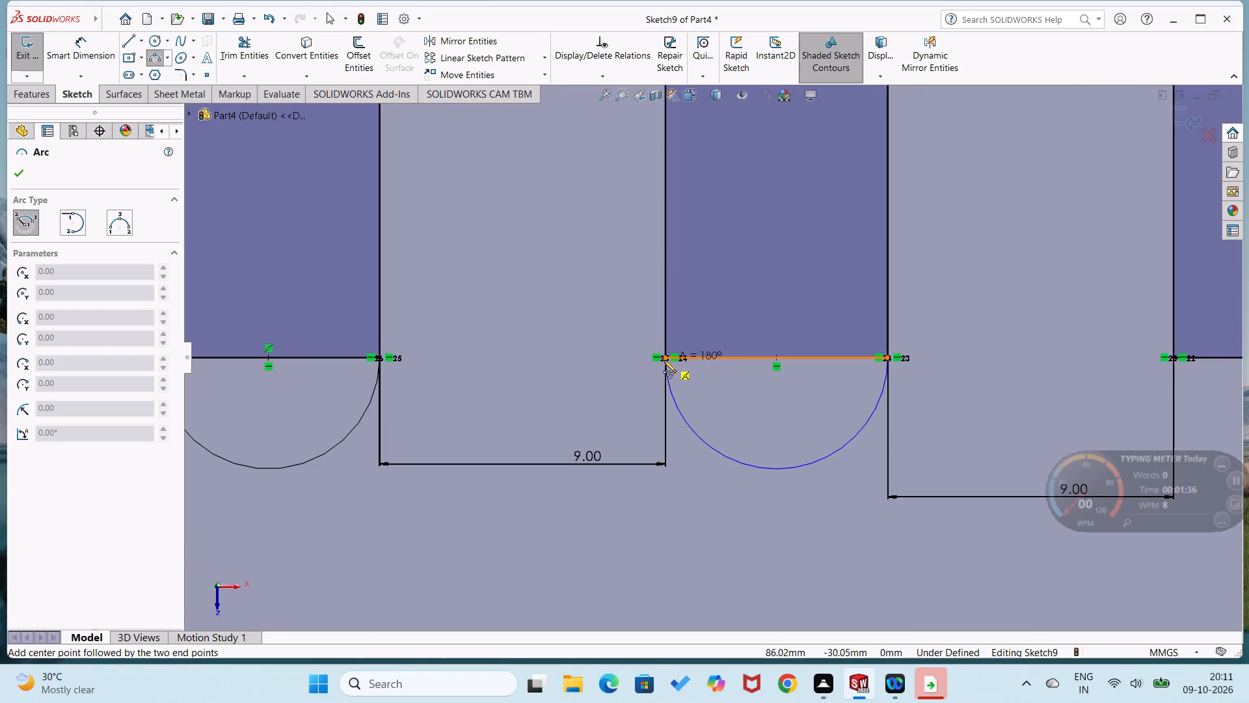
left_click(664, 360)
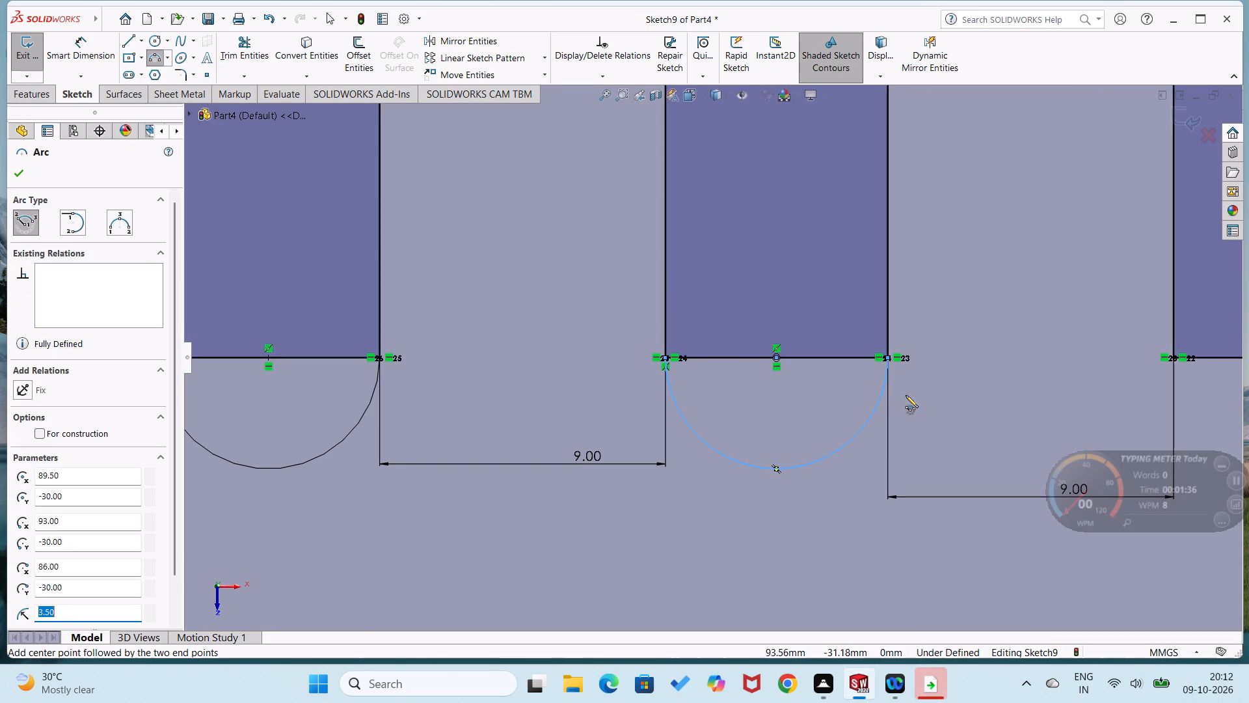
Draw a centerpoint arc of 3.5 mm radius below the fourth rectangle, centred on its bottom line's midpoint and ending at both lower corners.
scroll(1147, 370, "up", 3)
scroll(1008, 360, "down", 5)
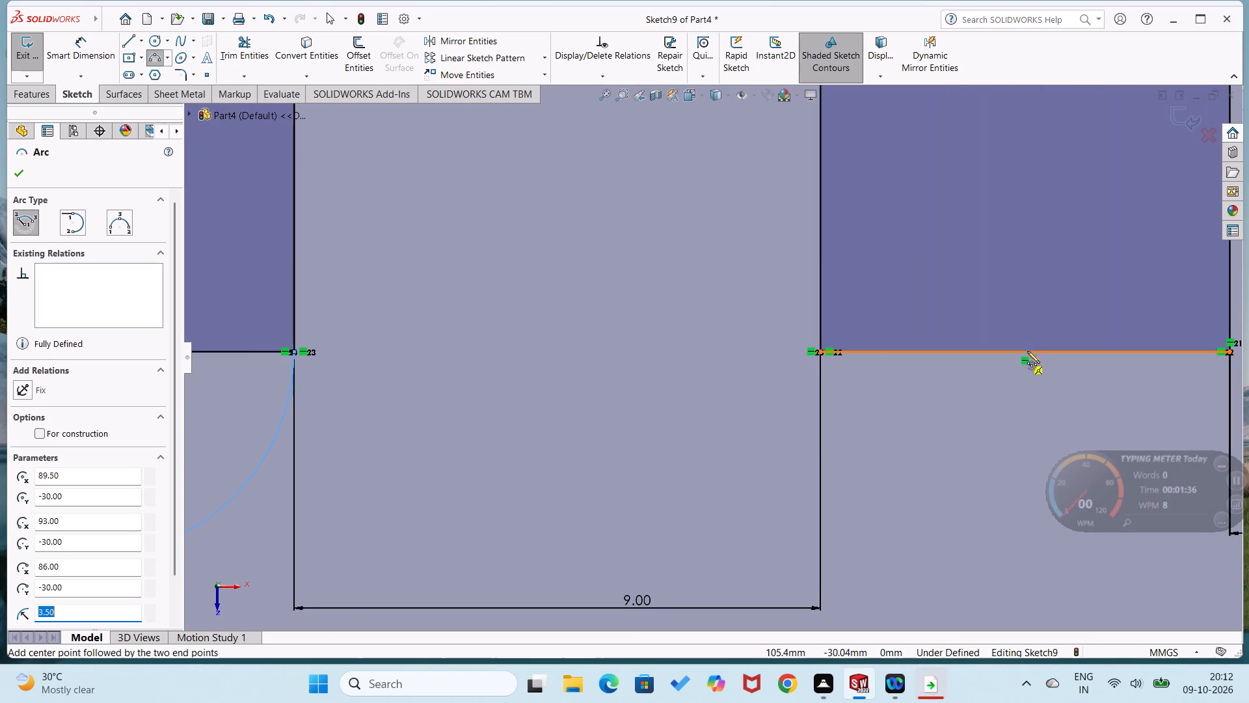
left_click(1026, 355)
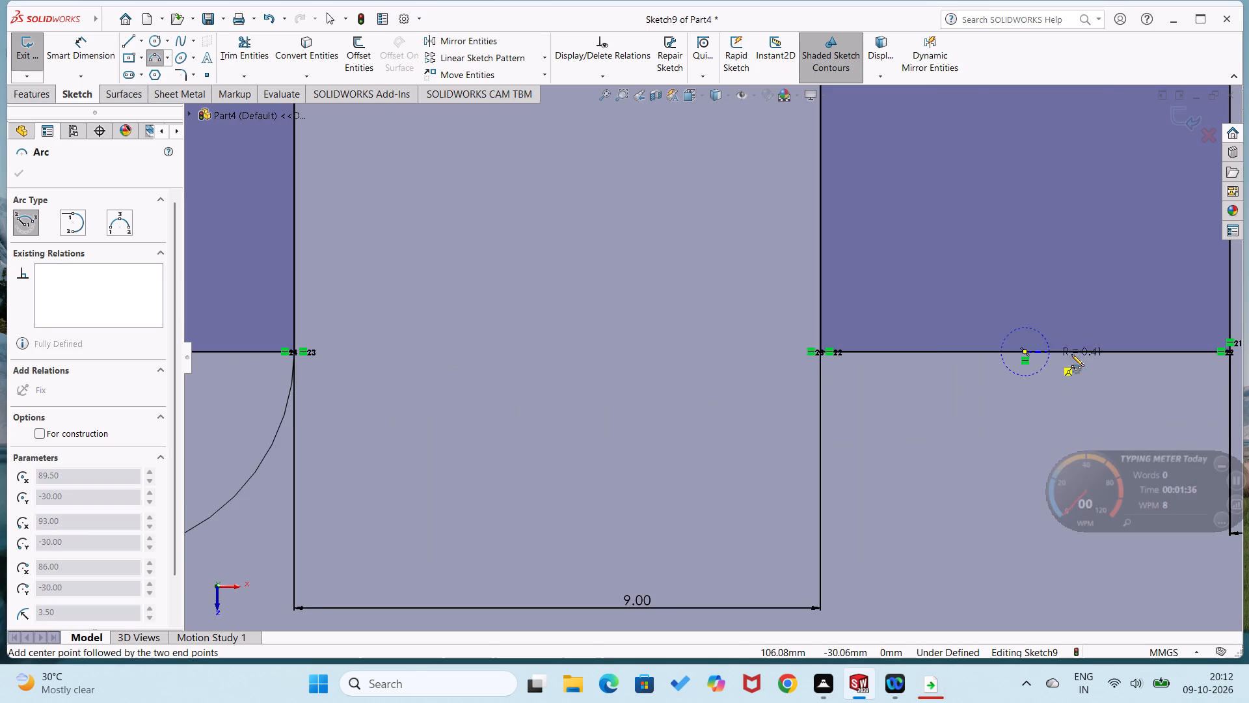
left_click(820, 351)
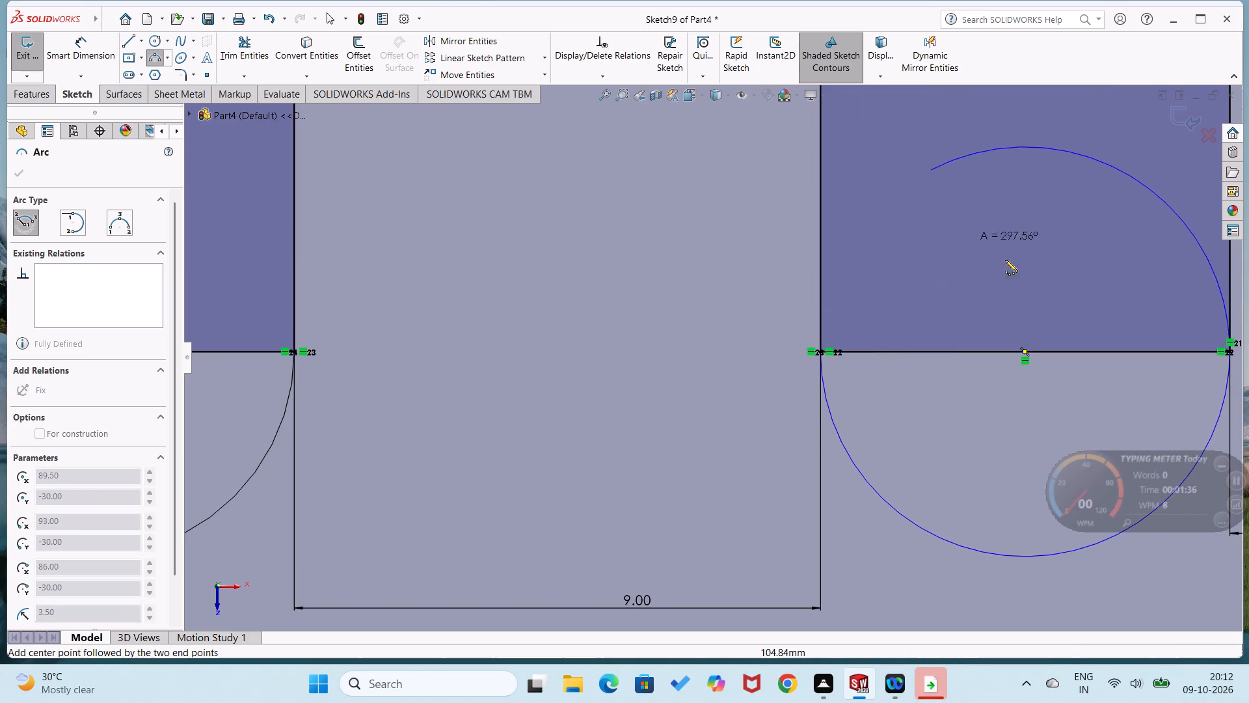
left_click(1229, 353)
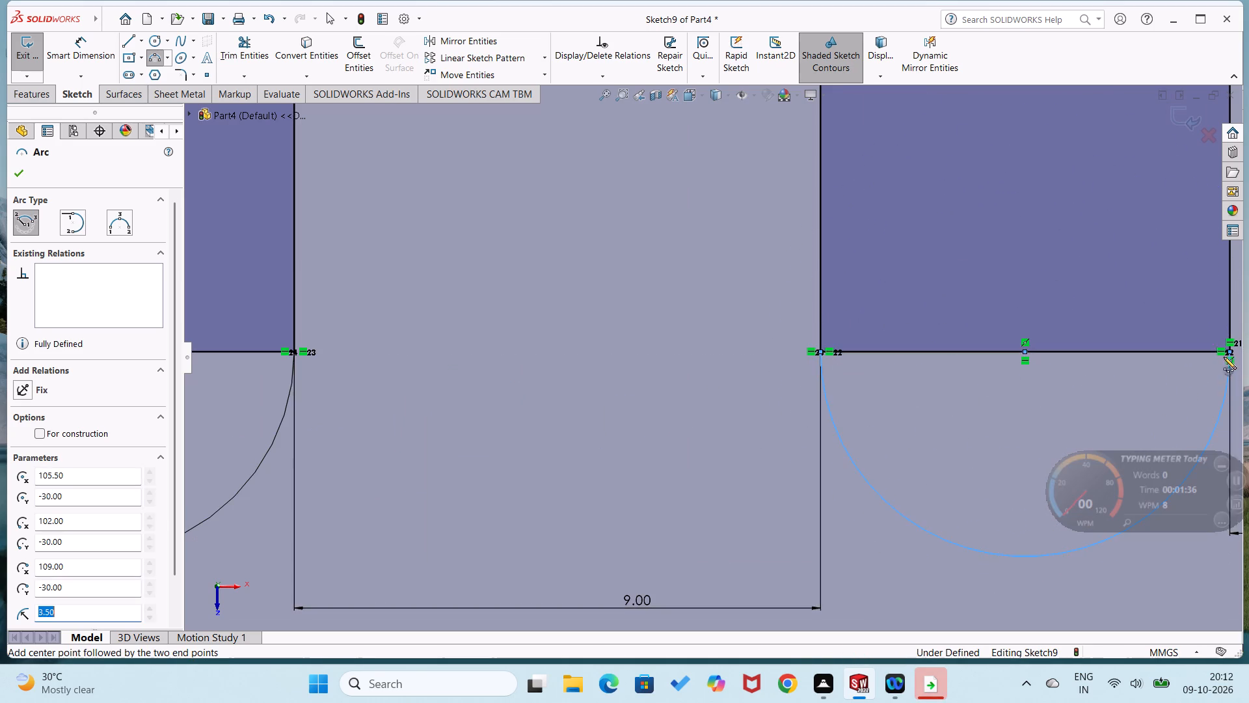
Draw a centerpoint arc of 3.5 mm radius below the fifth rectangle, centred on its bottom line's midpoint and ending at both lower corners.
scroll(1170, 391, "up", 8)
scroll(1068, 337, "down", 4)
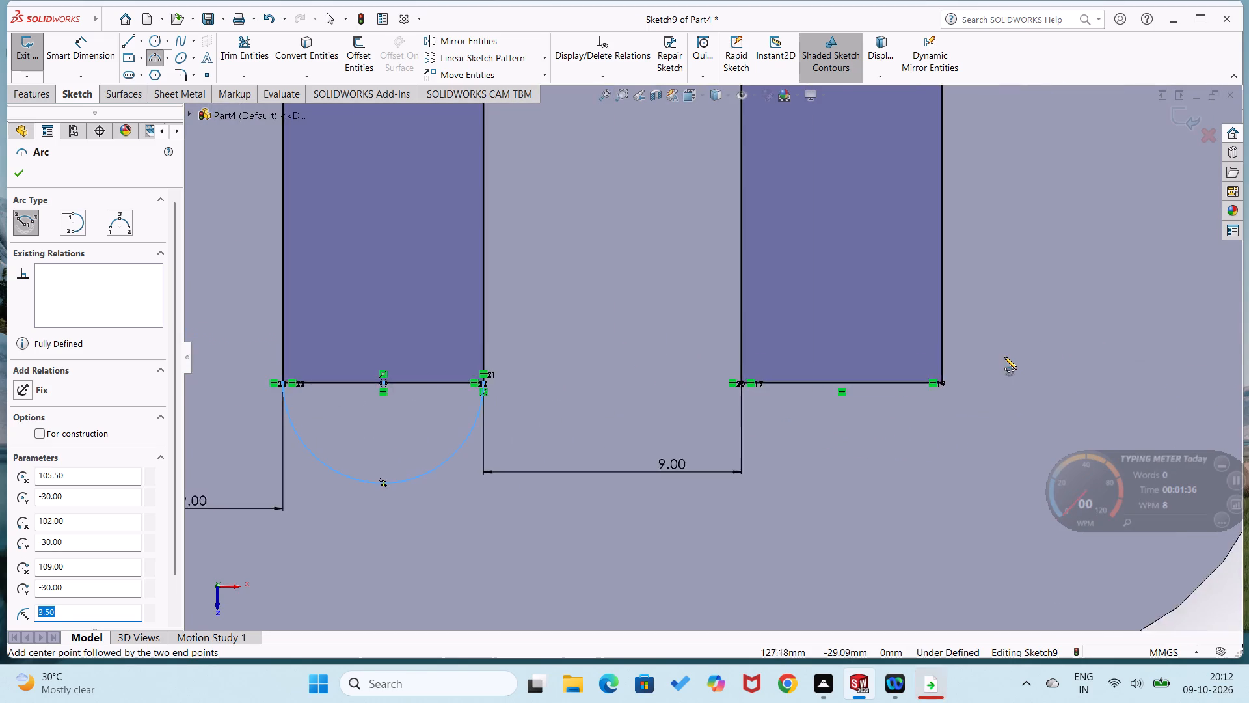
scroll(1004, 357, "down", 4)
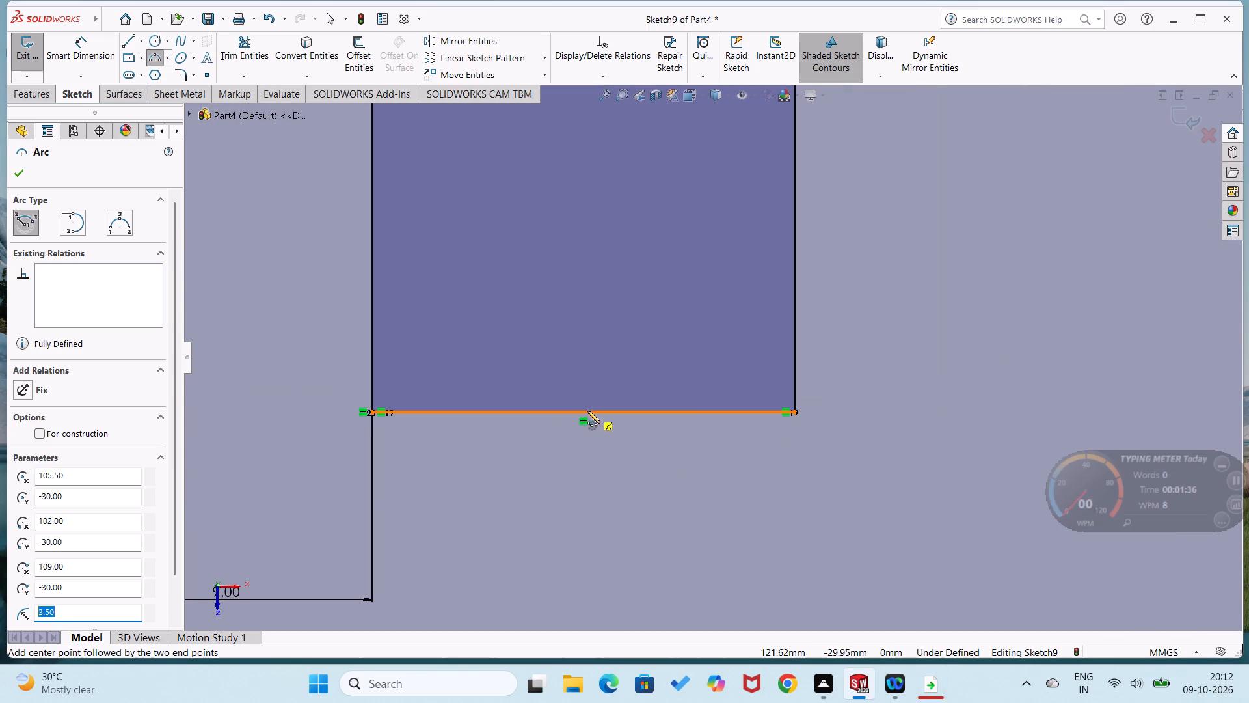
left_click(584, 413)
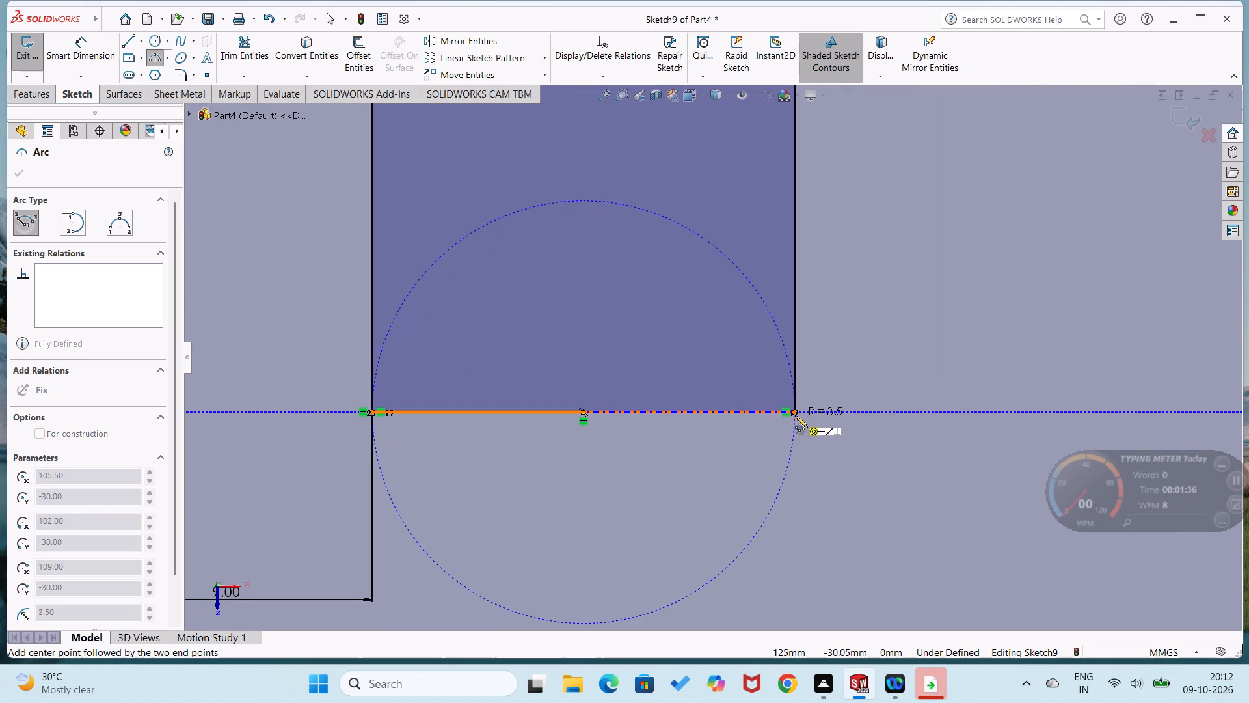
left_click(795, 415)
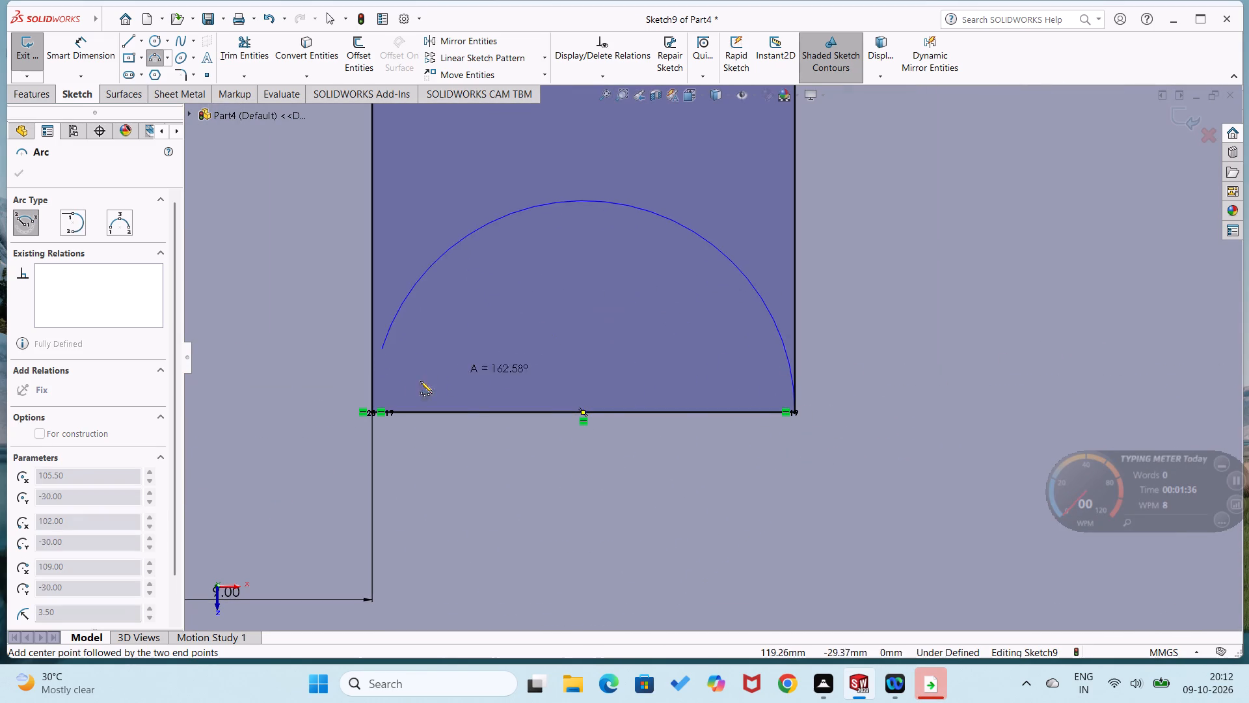
left_click(374, 411)
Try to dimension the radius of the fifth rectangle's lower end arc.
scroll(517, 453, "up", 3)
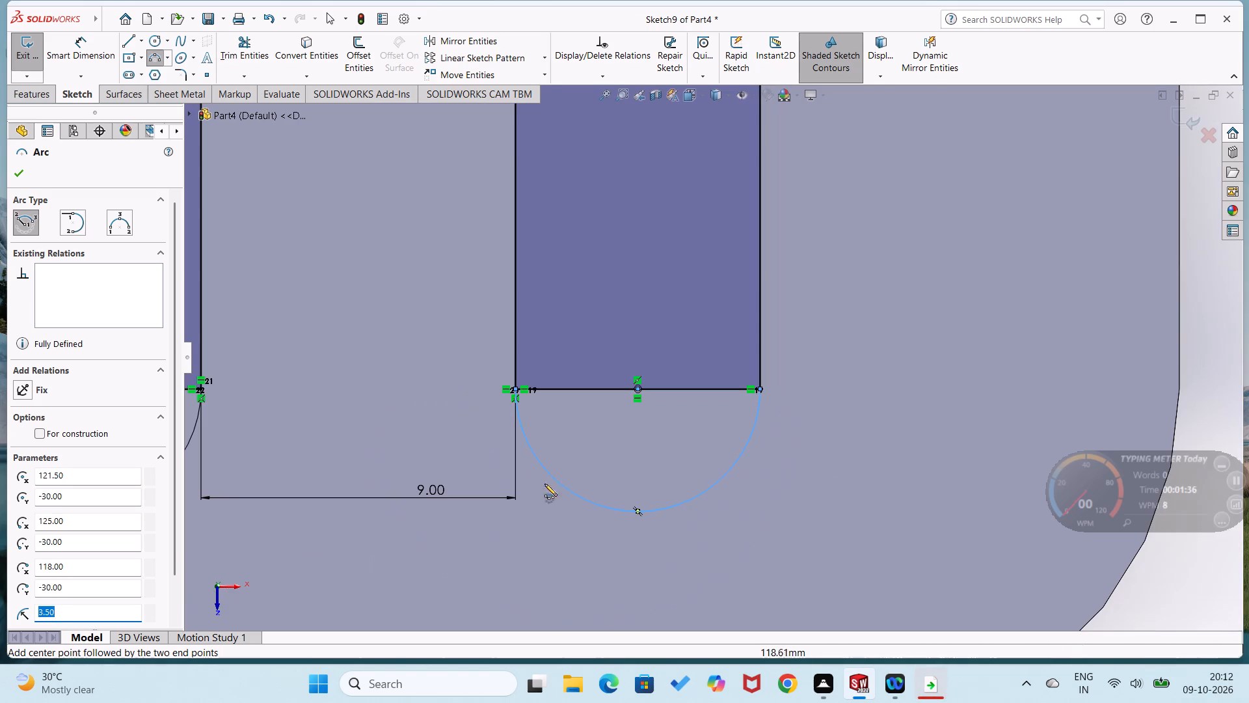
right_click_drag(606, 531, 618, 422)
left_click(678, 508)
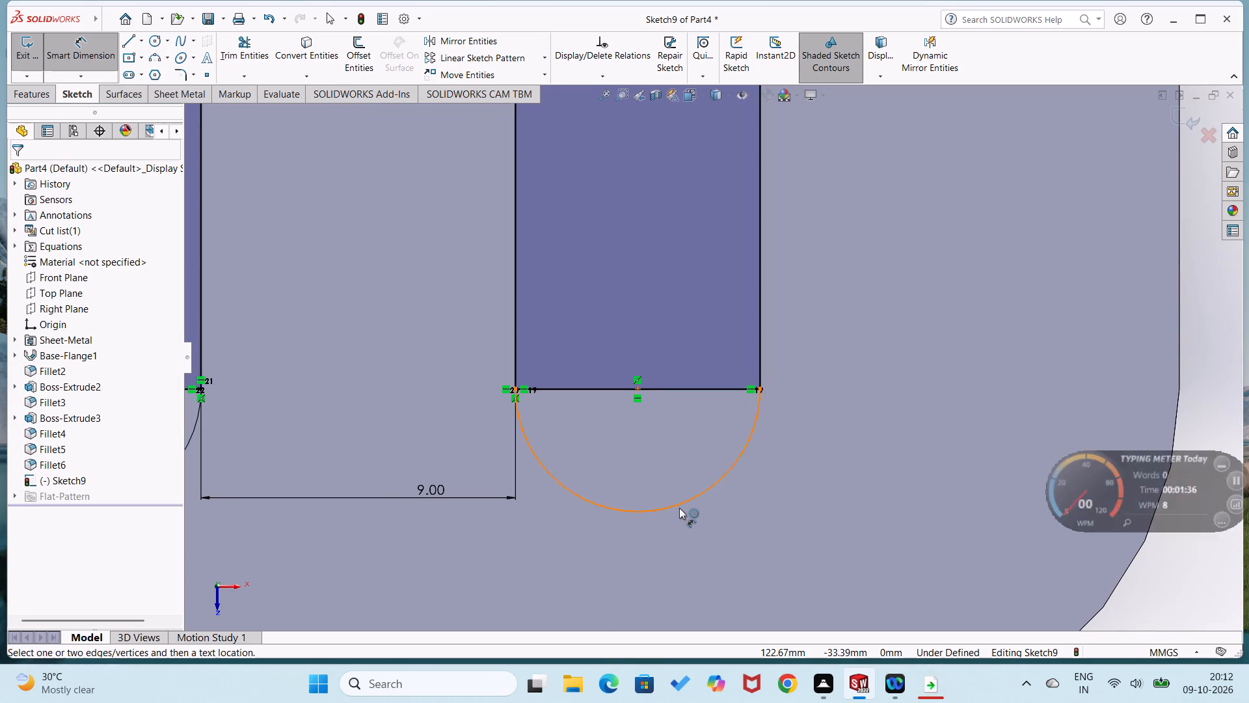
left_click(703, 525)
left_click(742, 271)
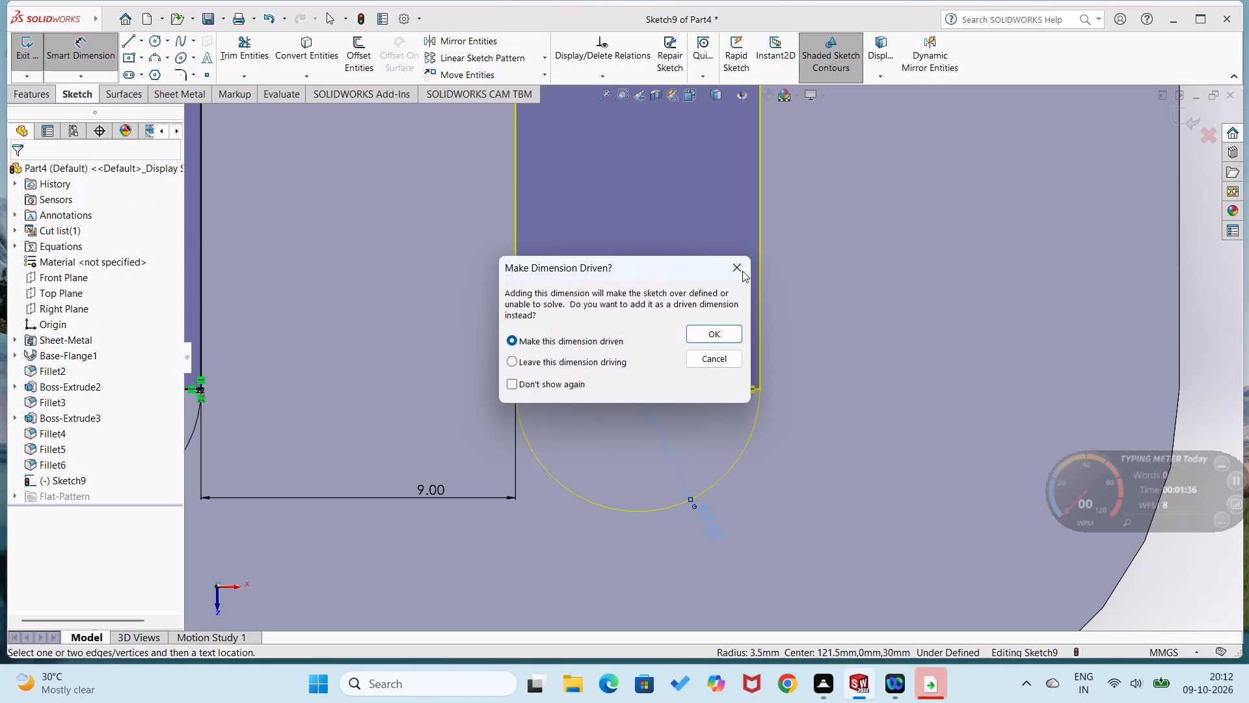
Draw a centerpoint arc of 4 mm radius above the first rectangle, centred on its top line's midpoint and ending at both upper corners.
scroll(710, 219, "up", 14)
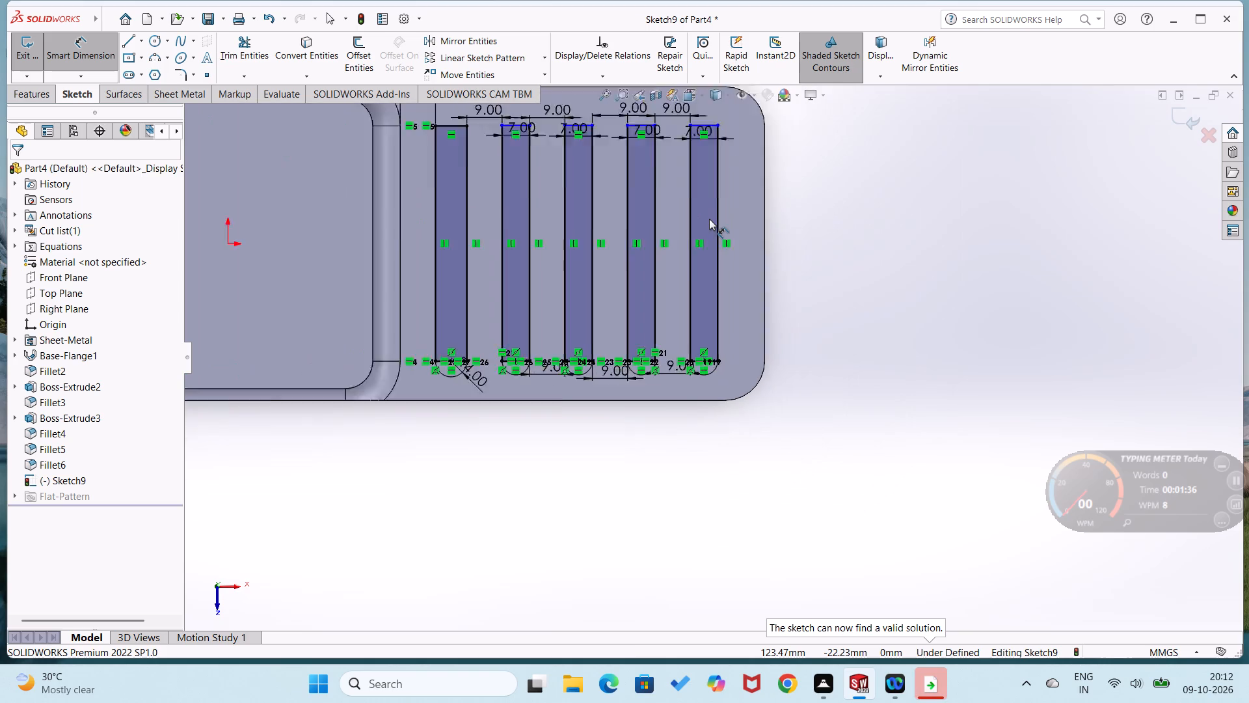
scroll(686, 178, "down", 4)
scroll(638, 209, "down", 4)
scroll(450, 287, "up", 3)
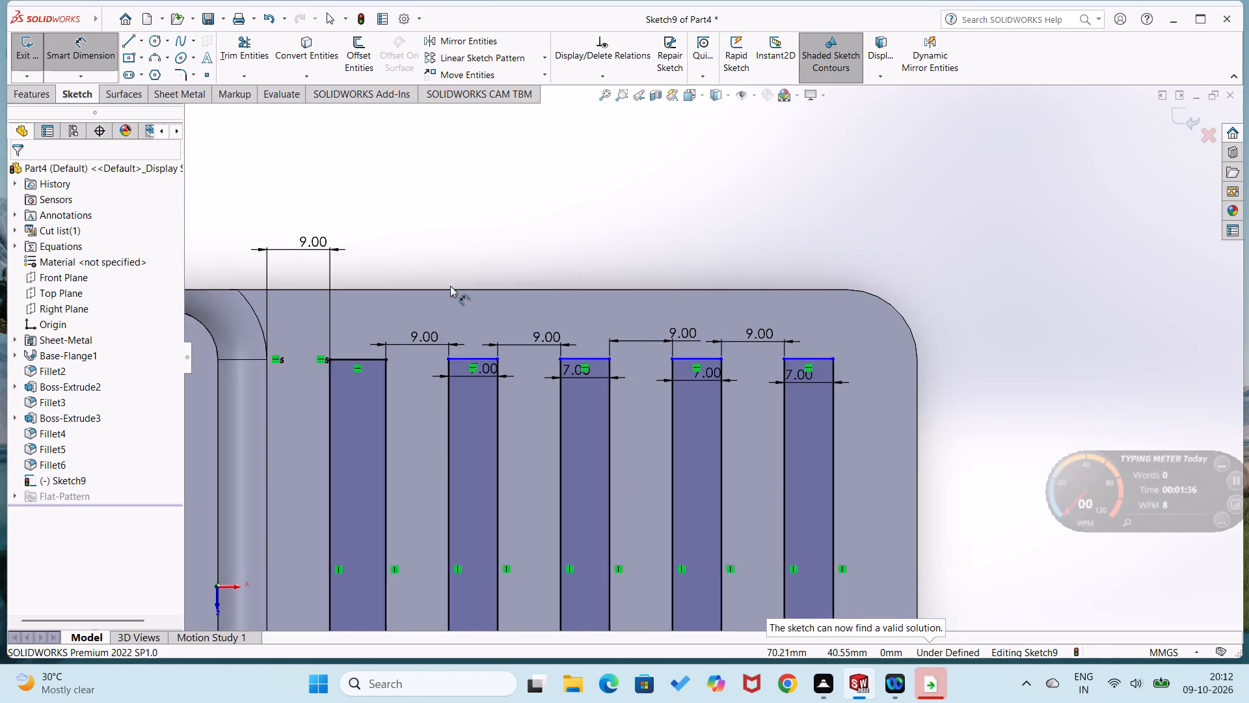
scroll(450, 286, "down", 4)
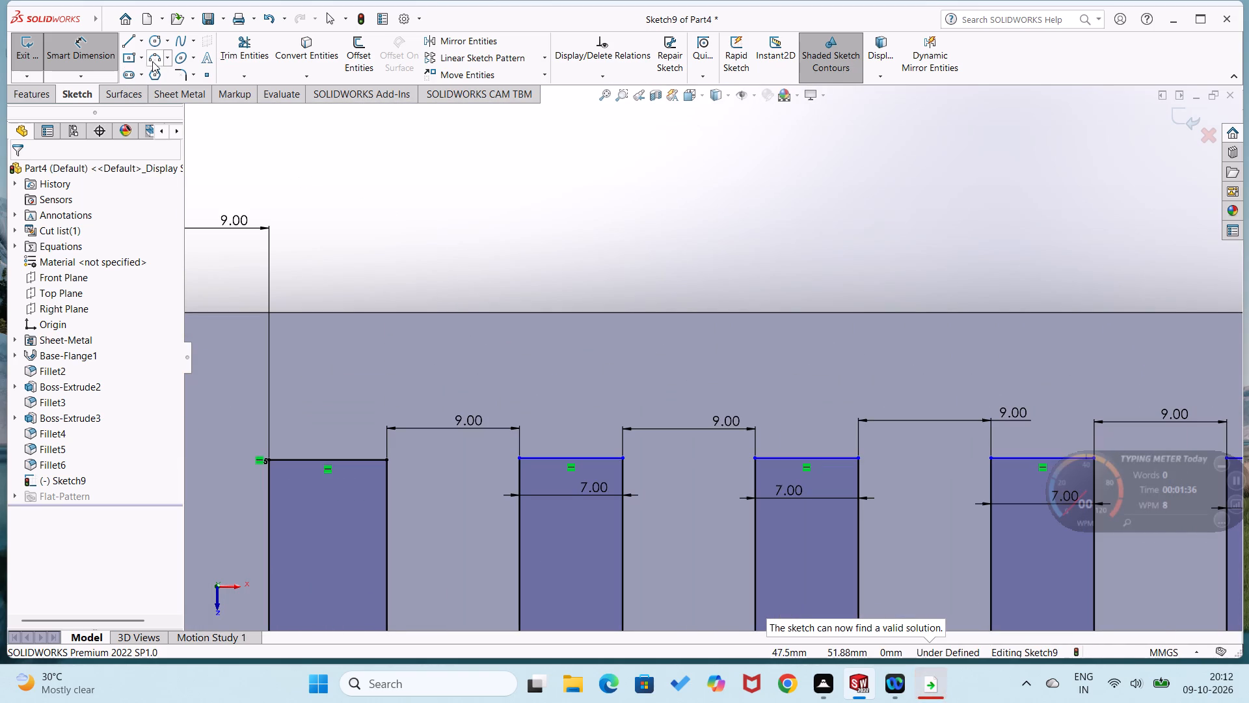
left_click(152, 61)
left_click(36, 220)
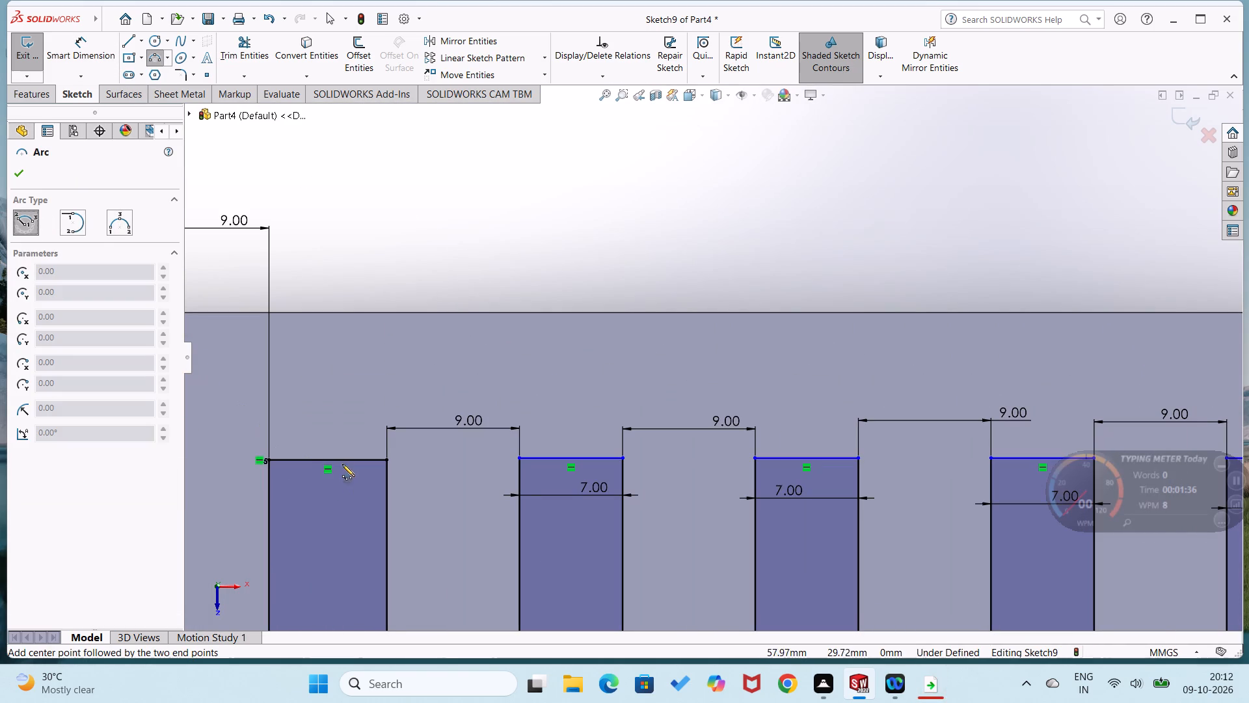
left_click(328, 462)
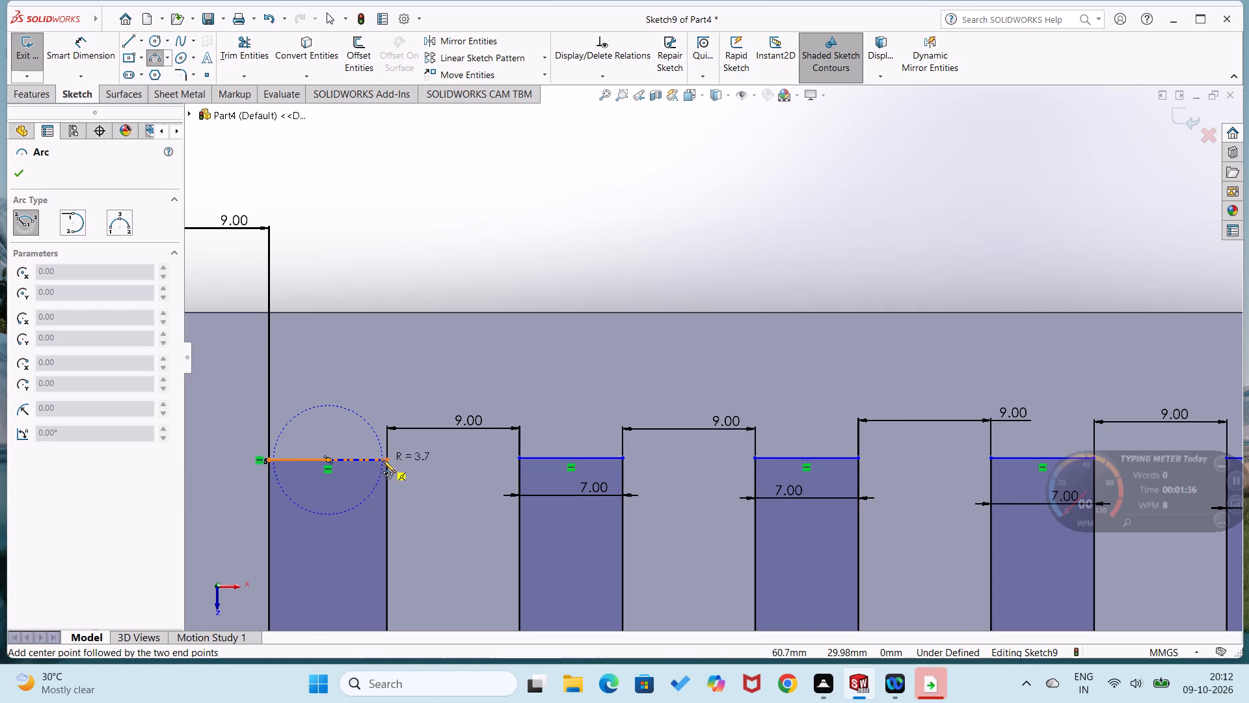
left_click(386, 459)
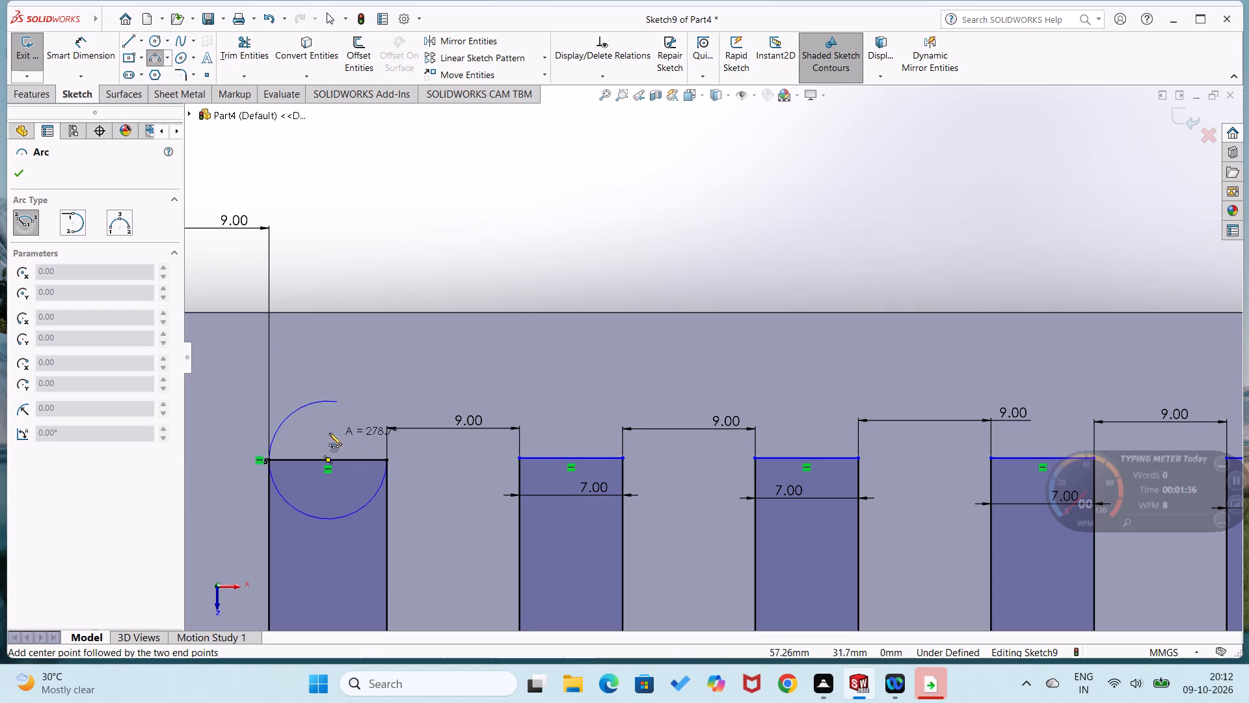
left_click(270, 461)
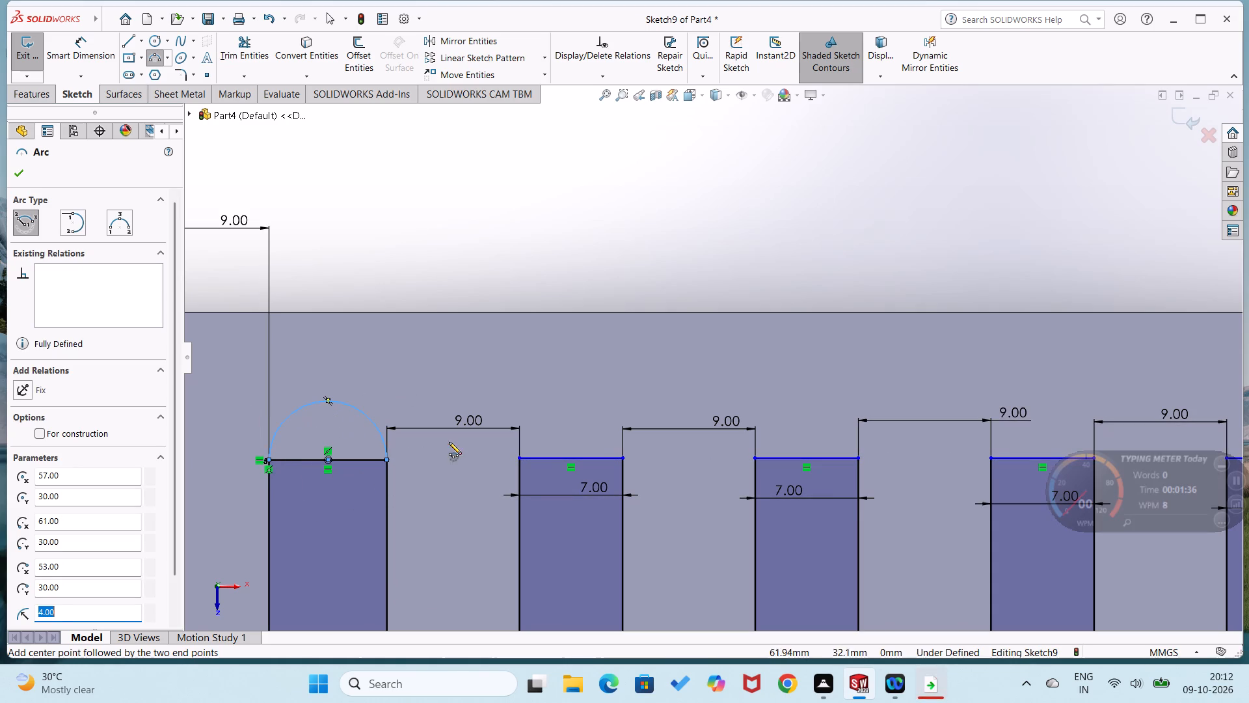
Draw a centerpoint arc of 3.5 mm radius above the second rectangle, centred on its top line's midpoint and ending at both upper corners.
scroll(569, 460, "down", 4)
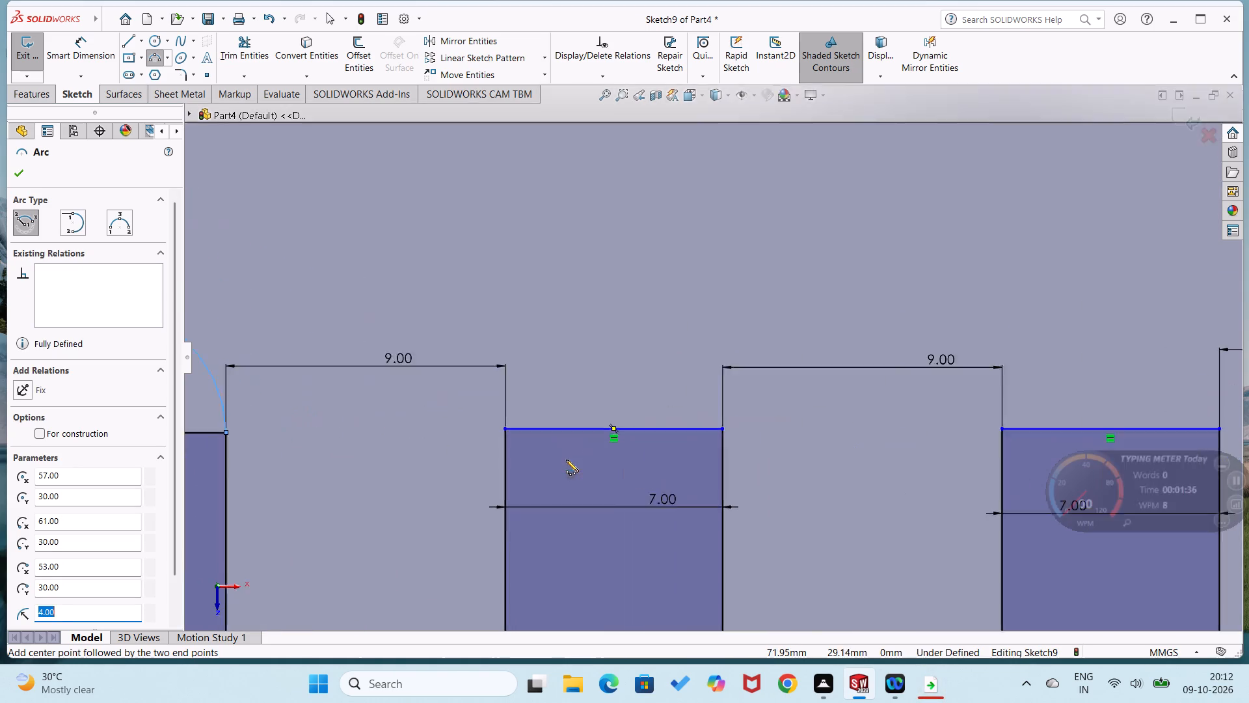
left_click(615, 428)
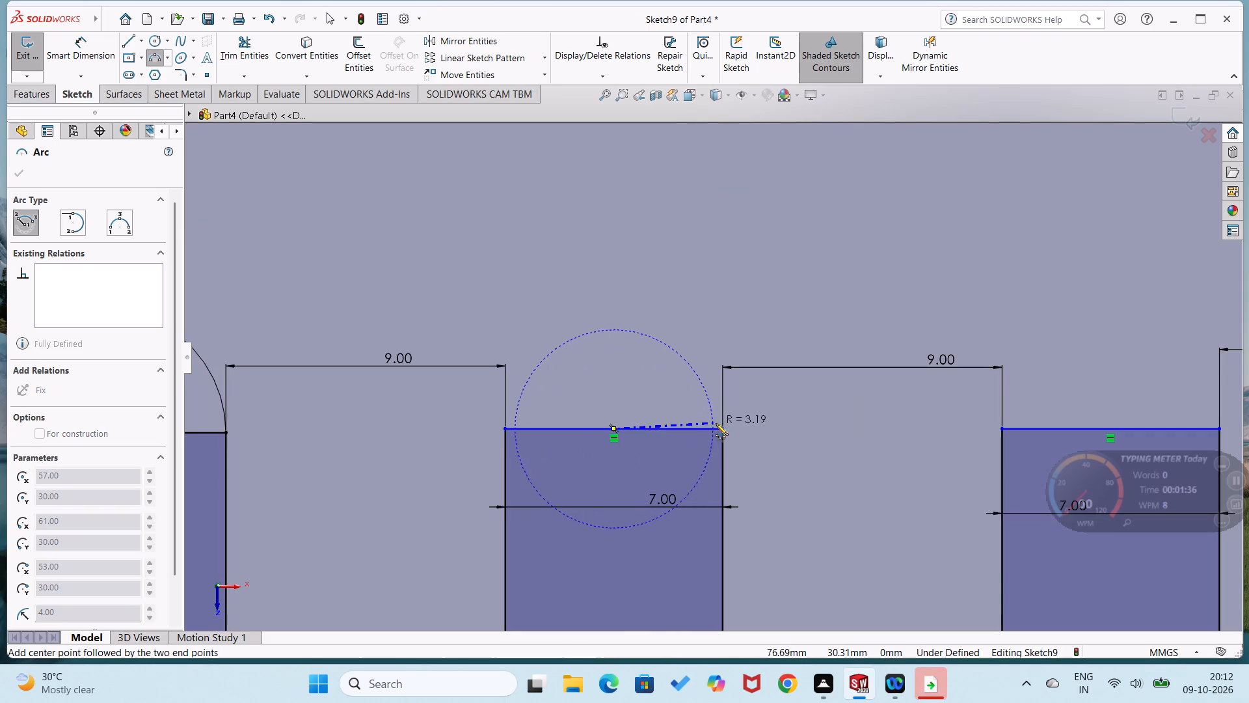
left_click(726, 428)
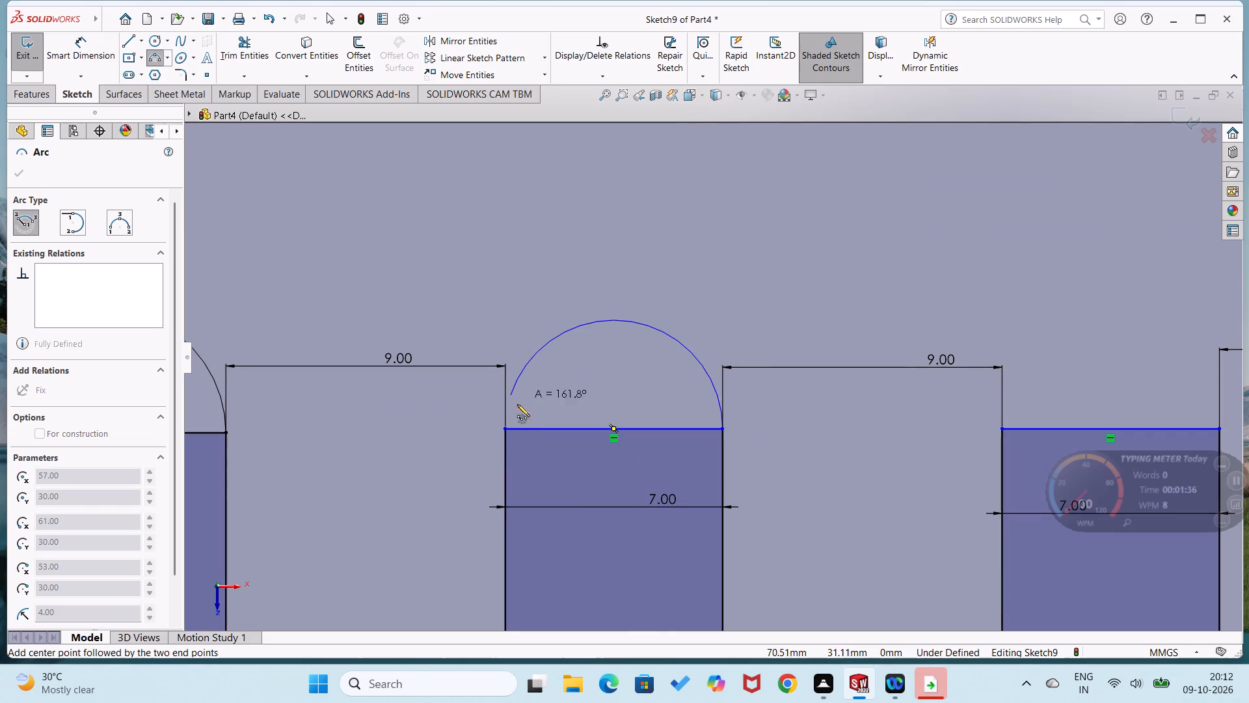
left_click(507, 428)
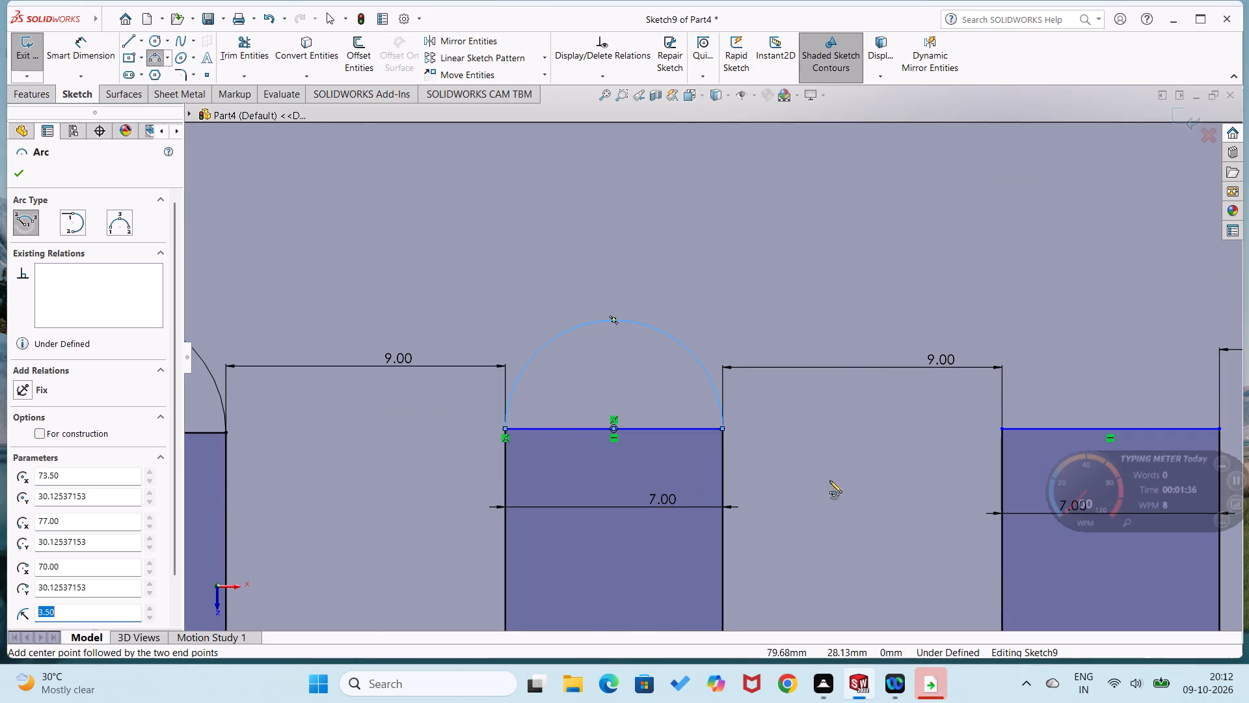
Draw a centerpoint arc of 3.5 mm radius above the third rectangle, centred on its top line's midpoint and ending at both upper corners.
scroll(850, 473, "up", 6)
scroll(1006, 426, "down", 4)
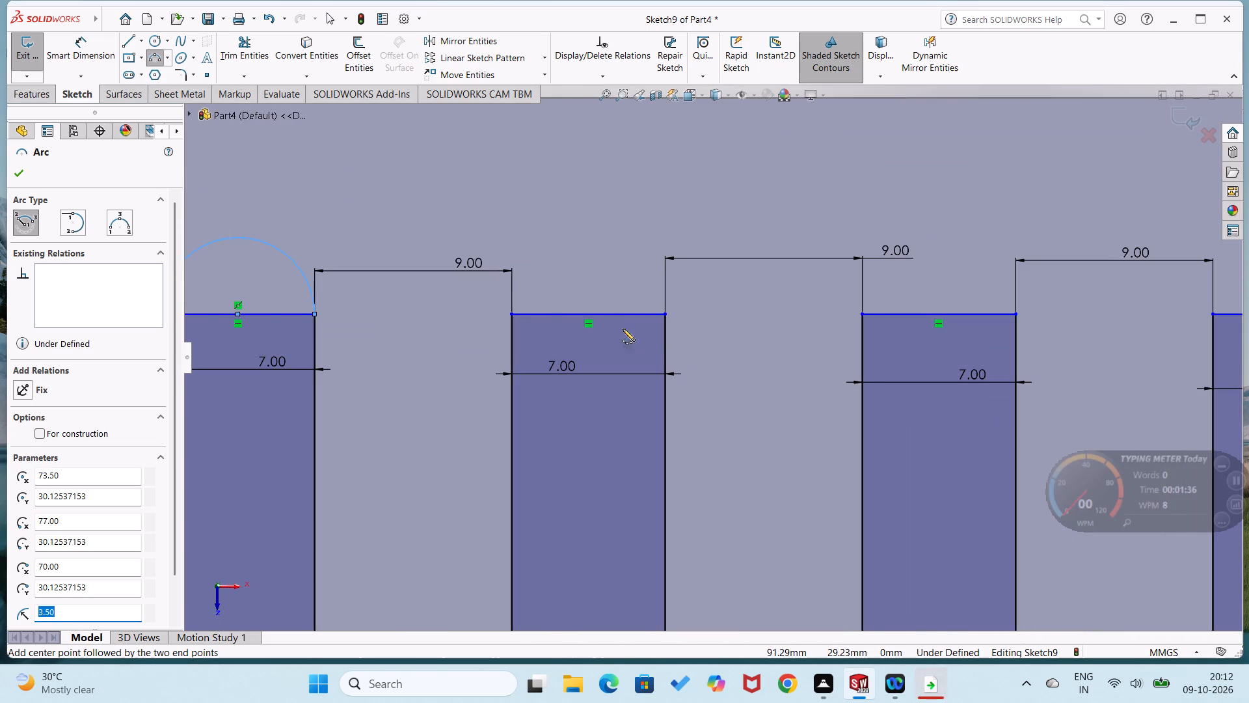
left_click(588, 316)
left_click(665, 312)
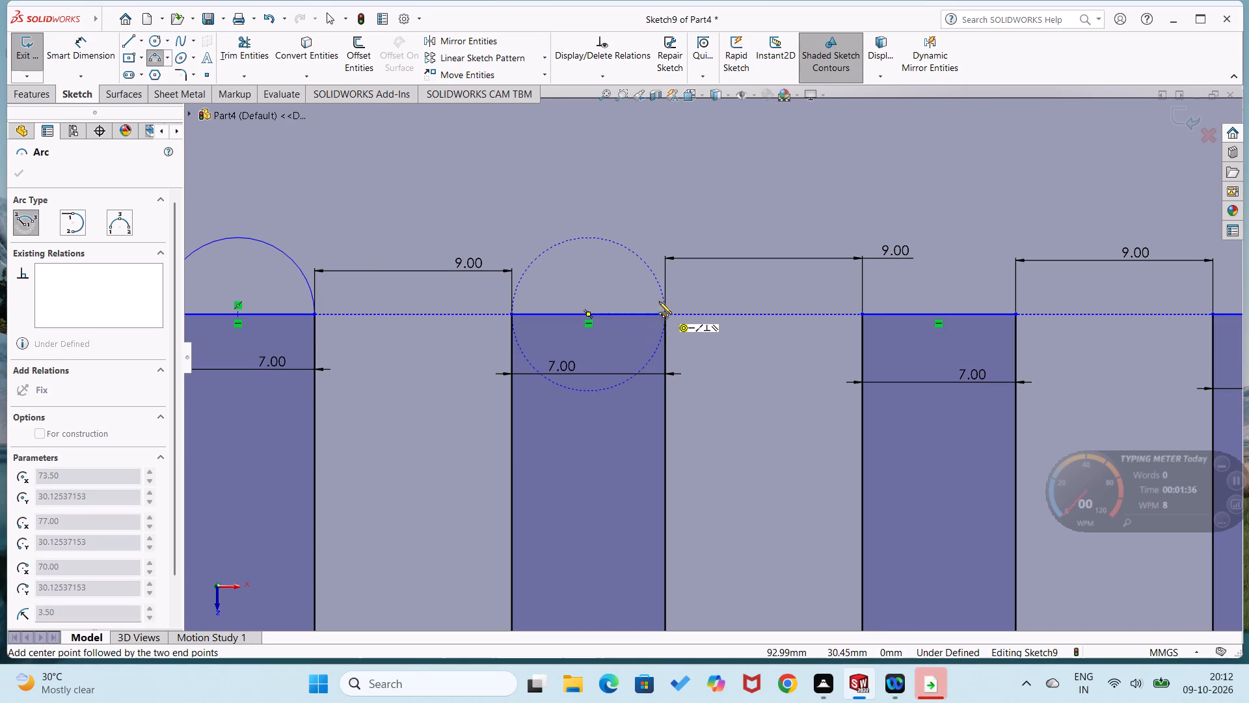
left_click(513, 316)
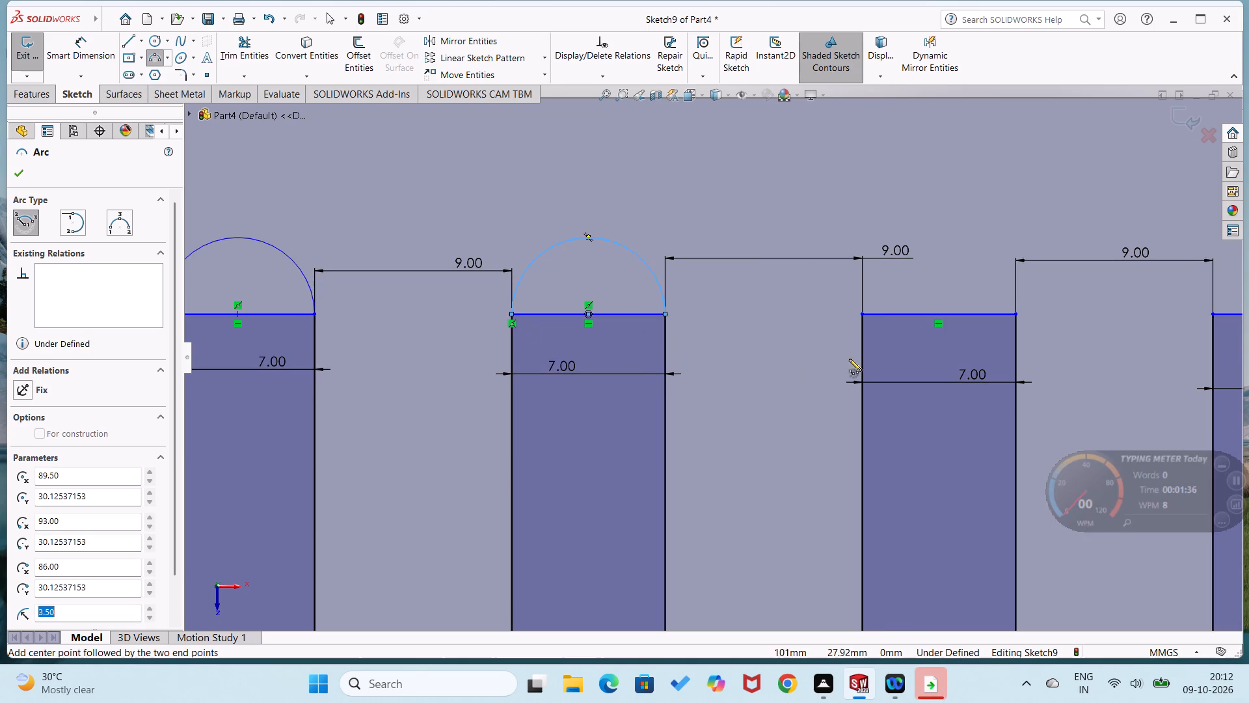
Draw a centerpoint arc of 3.5 mm radius above the fourth rectangle, centred on its top line's midpoint and ending at both upper corners.
left_click(940, 314)
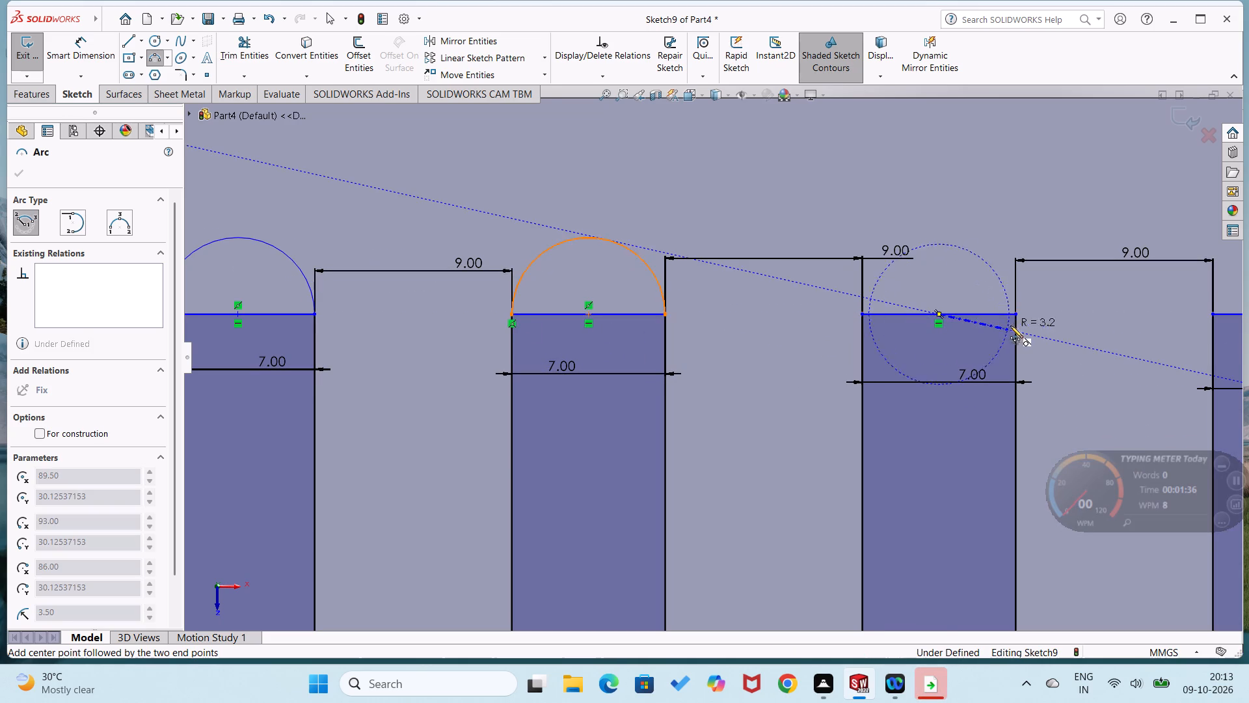
left_click(1014, 314)
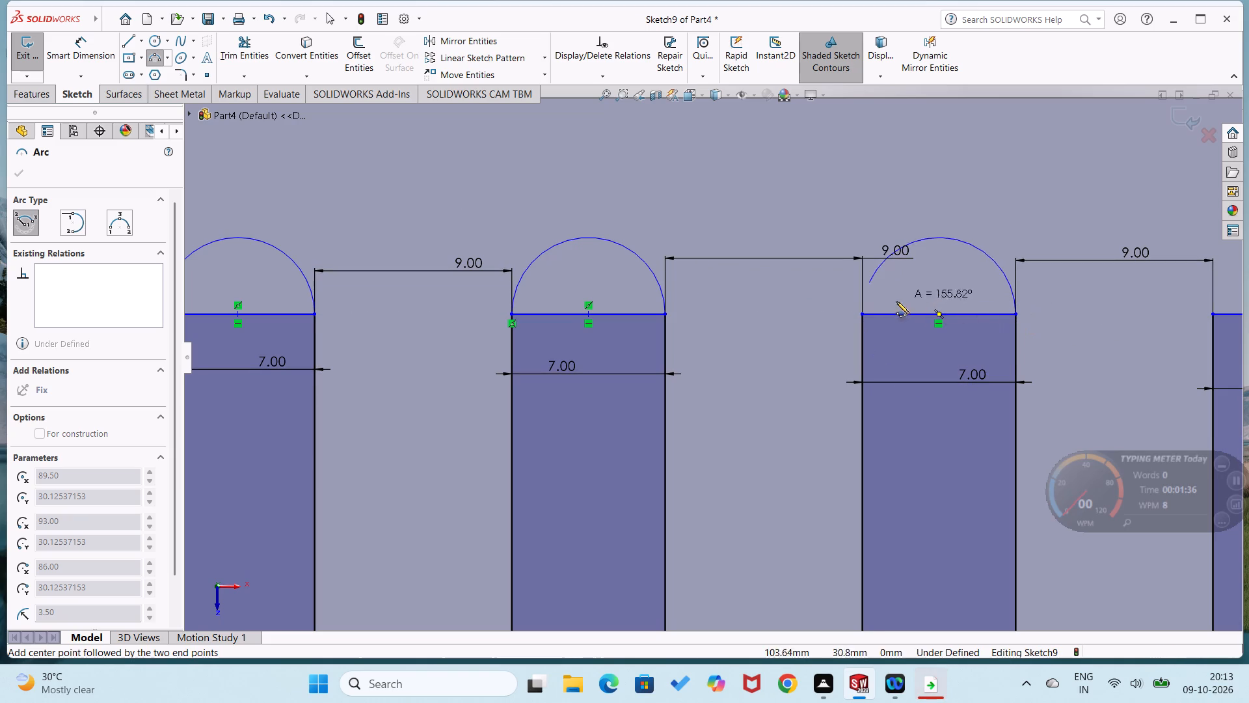
left_click(864, 315)
Draw a centerpoint arc of 3.5 mm radius above the fifth rectangle, centred on its top line's midpoint and ending at both upper corners.
scroll(1033, 363, "up", 2)
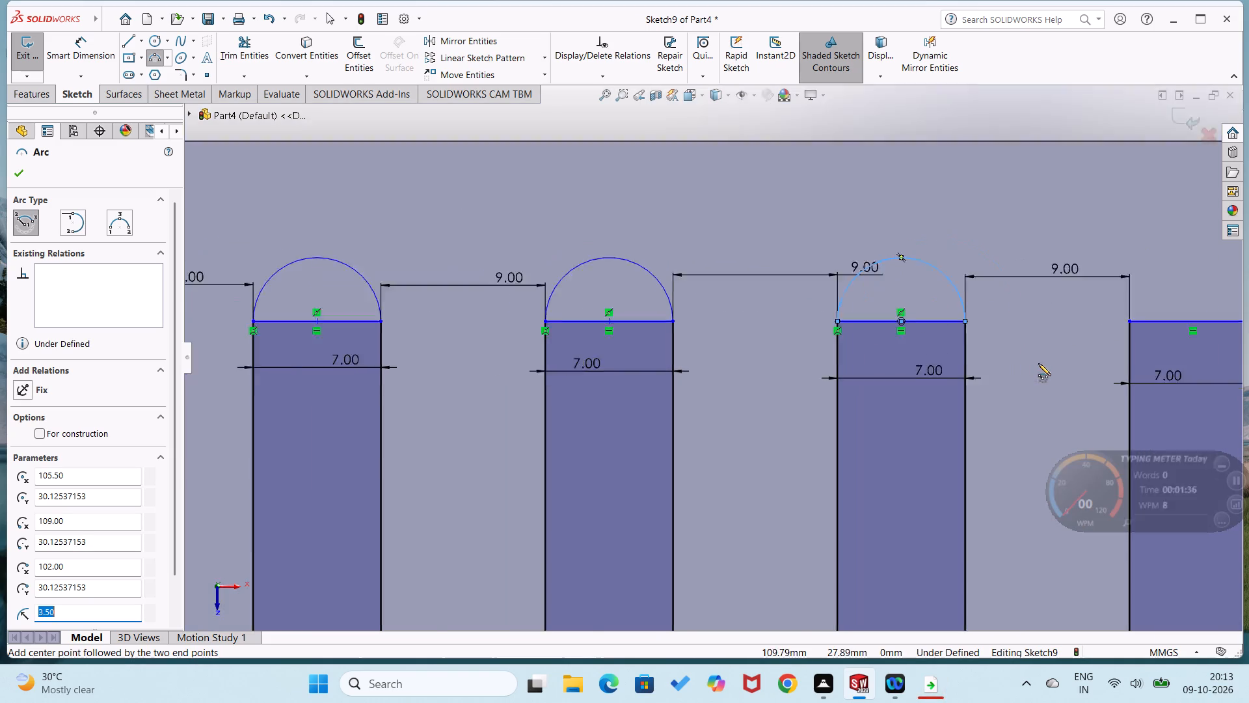
scroll(1038, 363, "up", 1)
scroll(1069, 322, "down", 3)
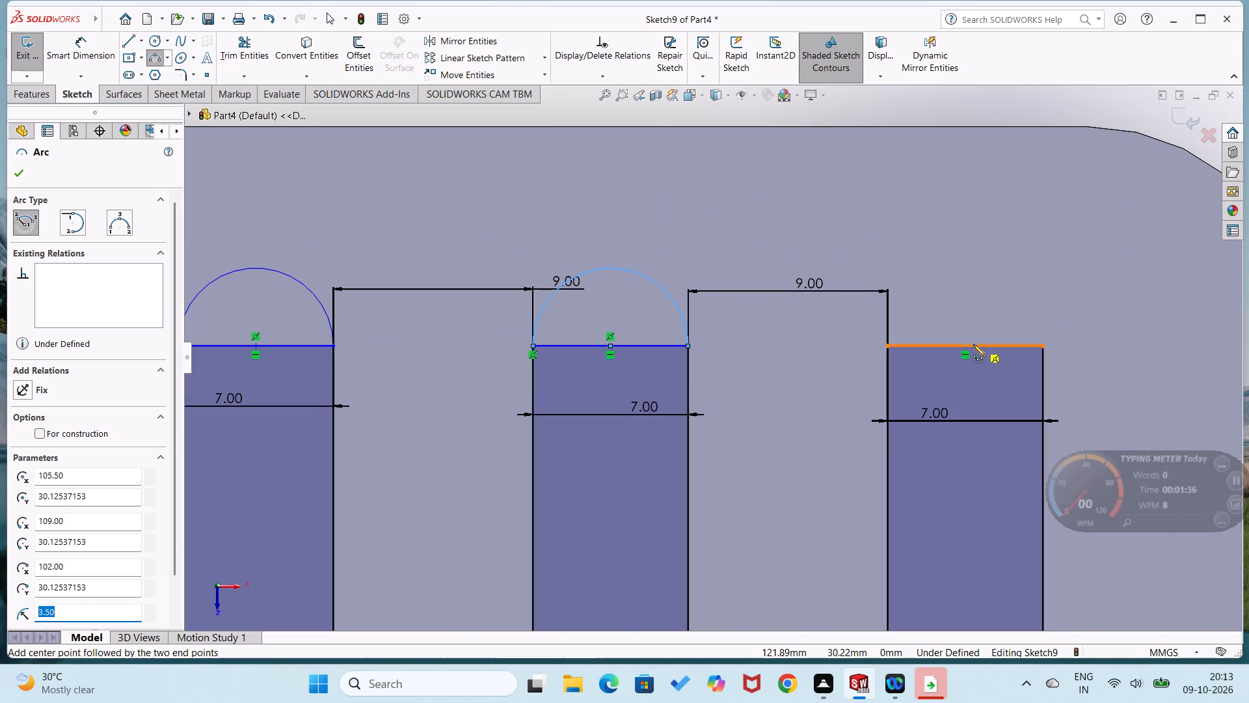
left_click(966, 346)
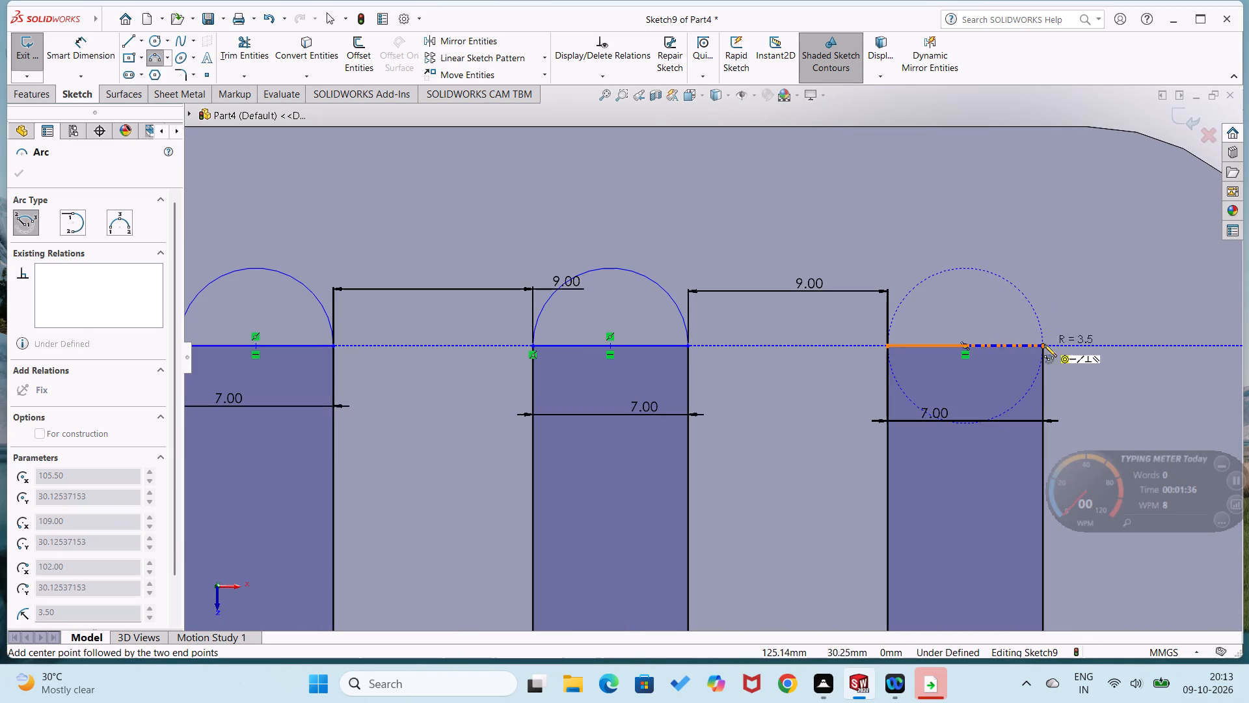
left_click(1043, 346)
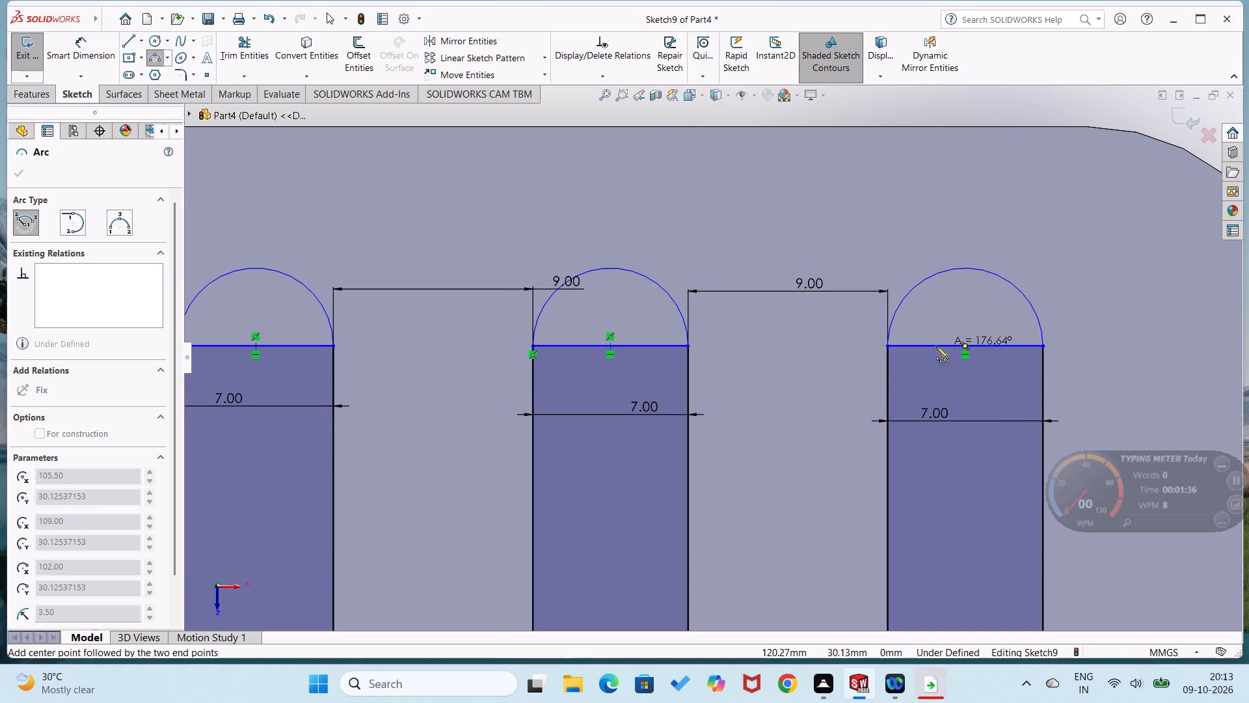
left_click(889, 348)
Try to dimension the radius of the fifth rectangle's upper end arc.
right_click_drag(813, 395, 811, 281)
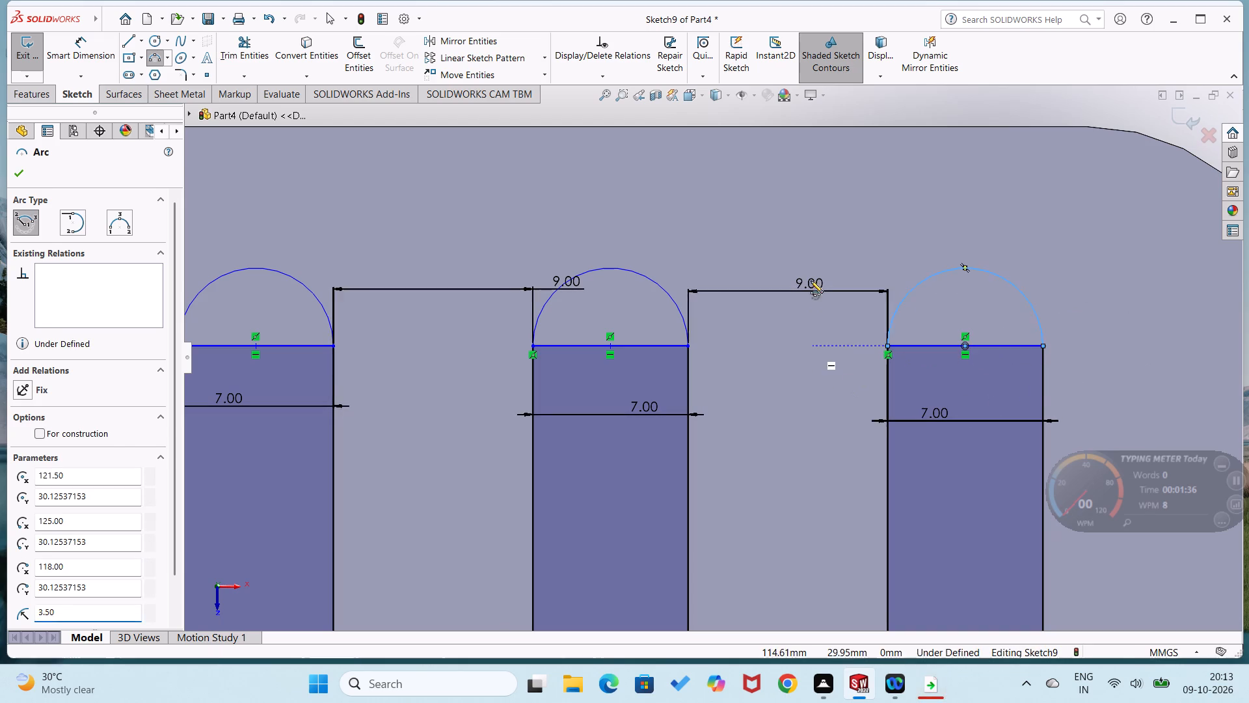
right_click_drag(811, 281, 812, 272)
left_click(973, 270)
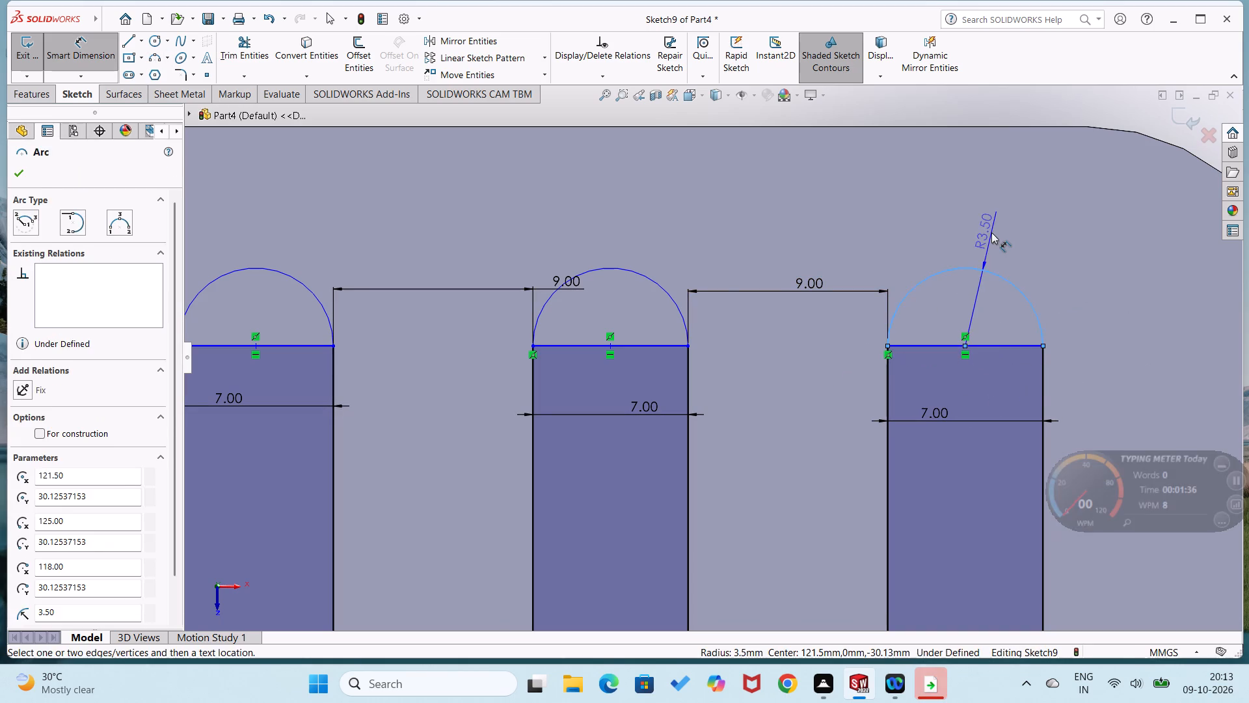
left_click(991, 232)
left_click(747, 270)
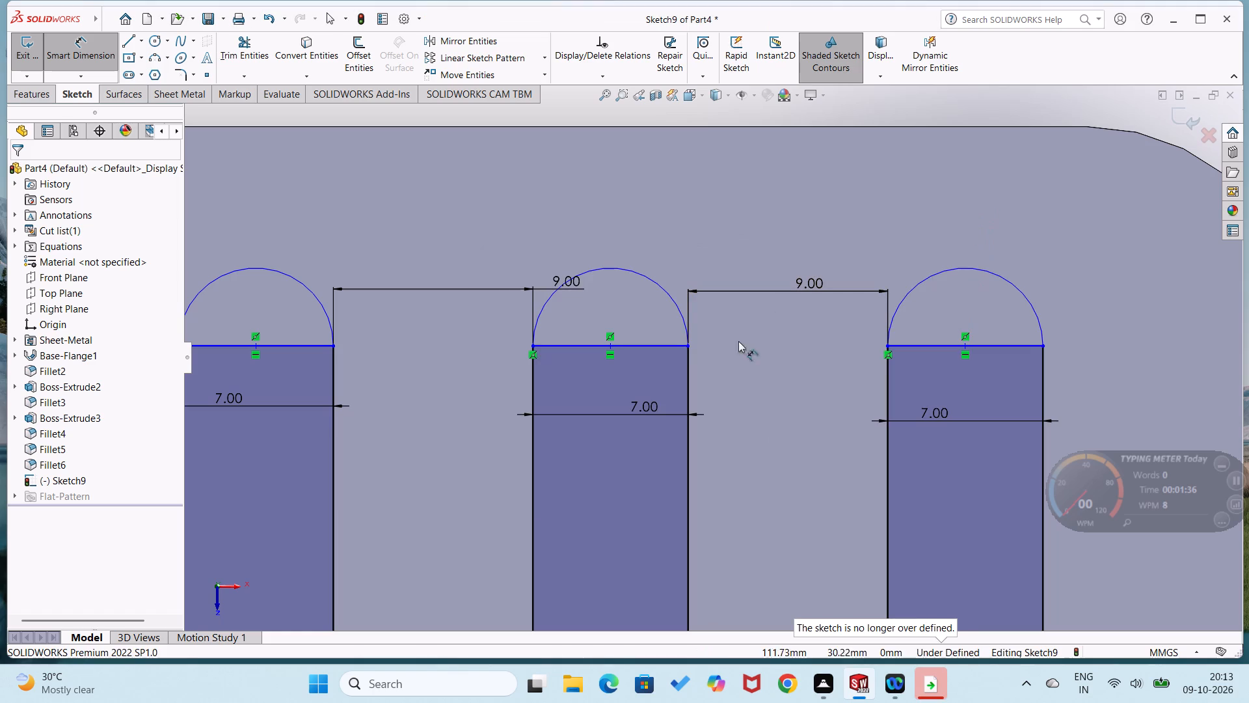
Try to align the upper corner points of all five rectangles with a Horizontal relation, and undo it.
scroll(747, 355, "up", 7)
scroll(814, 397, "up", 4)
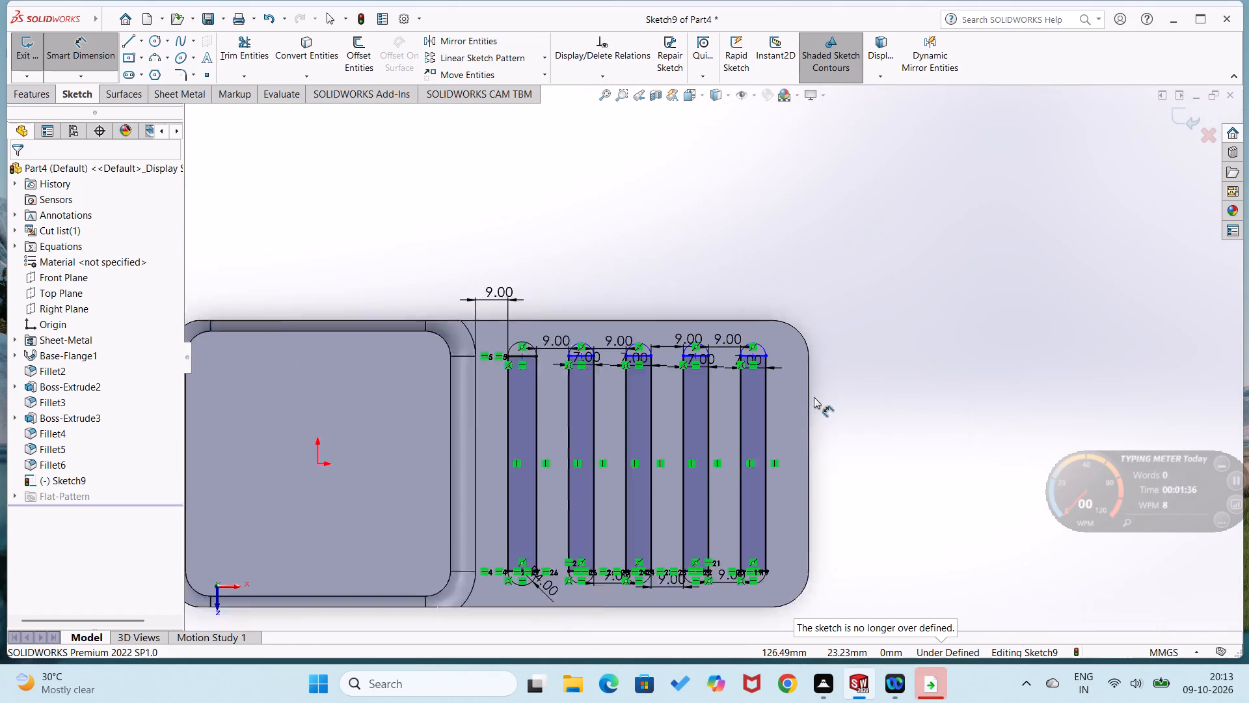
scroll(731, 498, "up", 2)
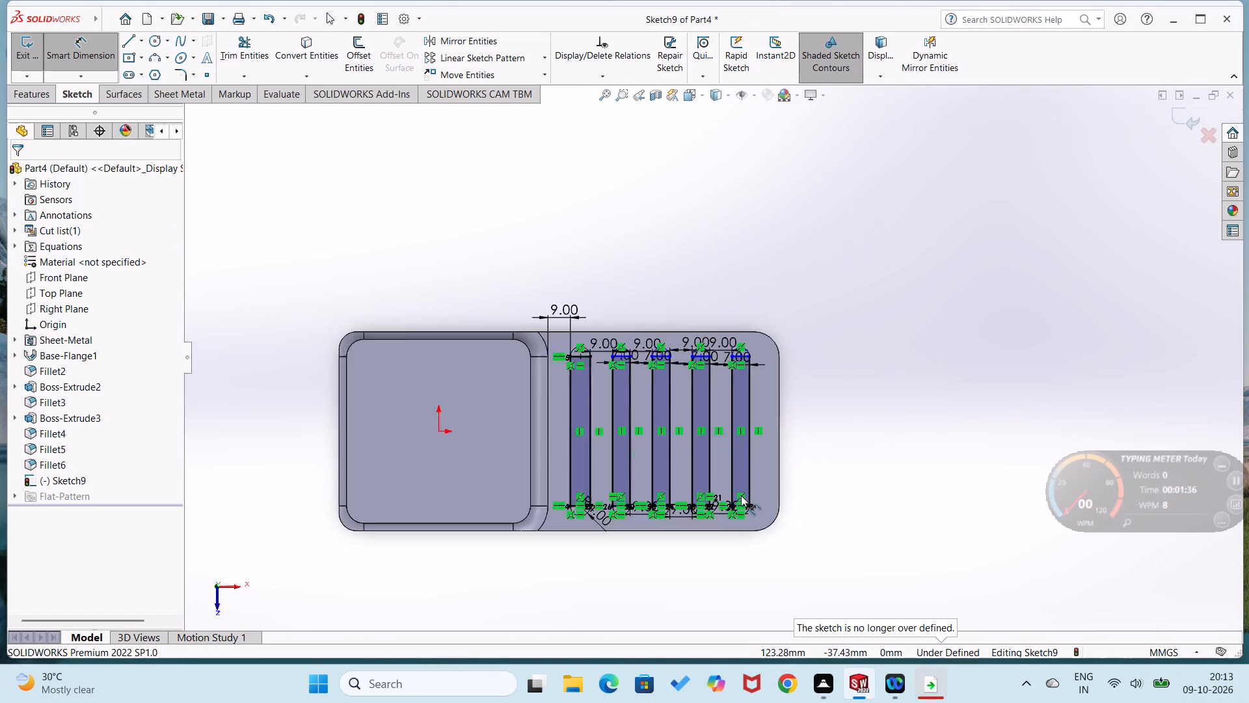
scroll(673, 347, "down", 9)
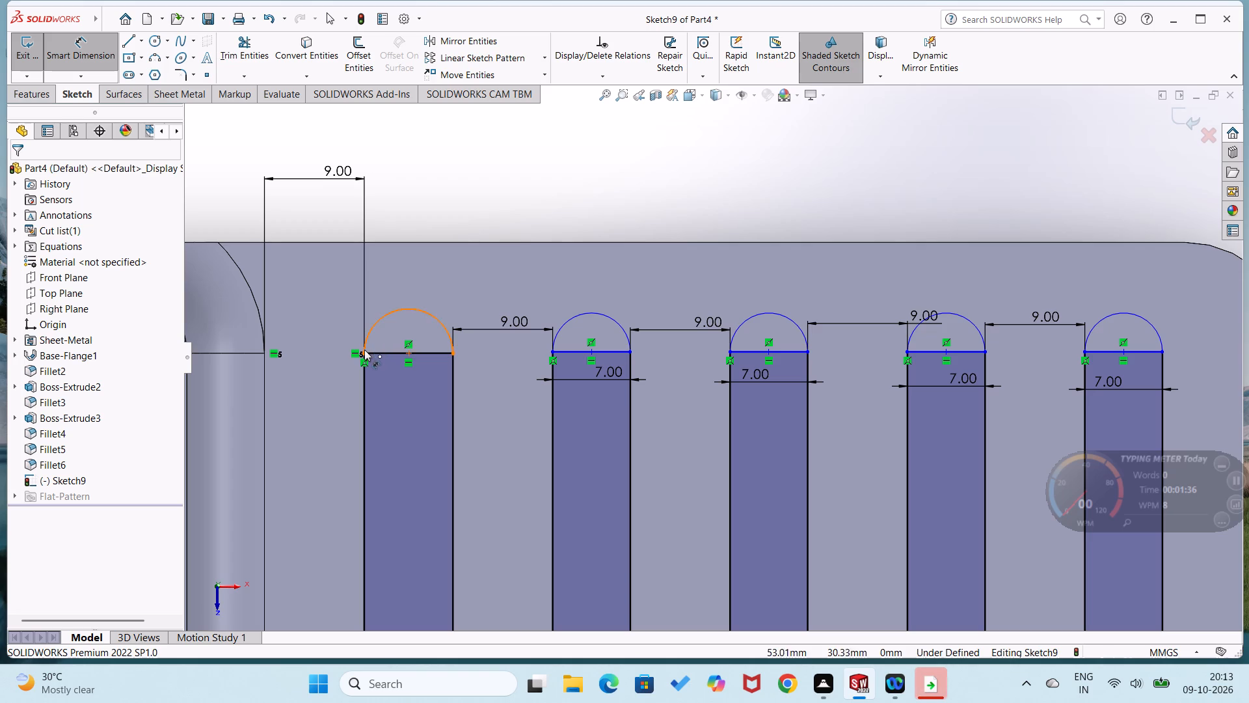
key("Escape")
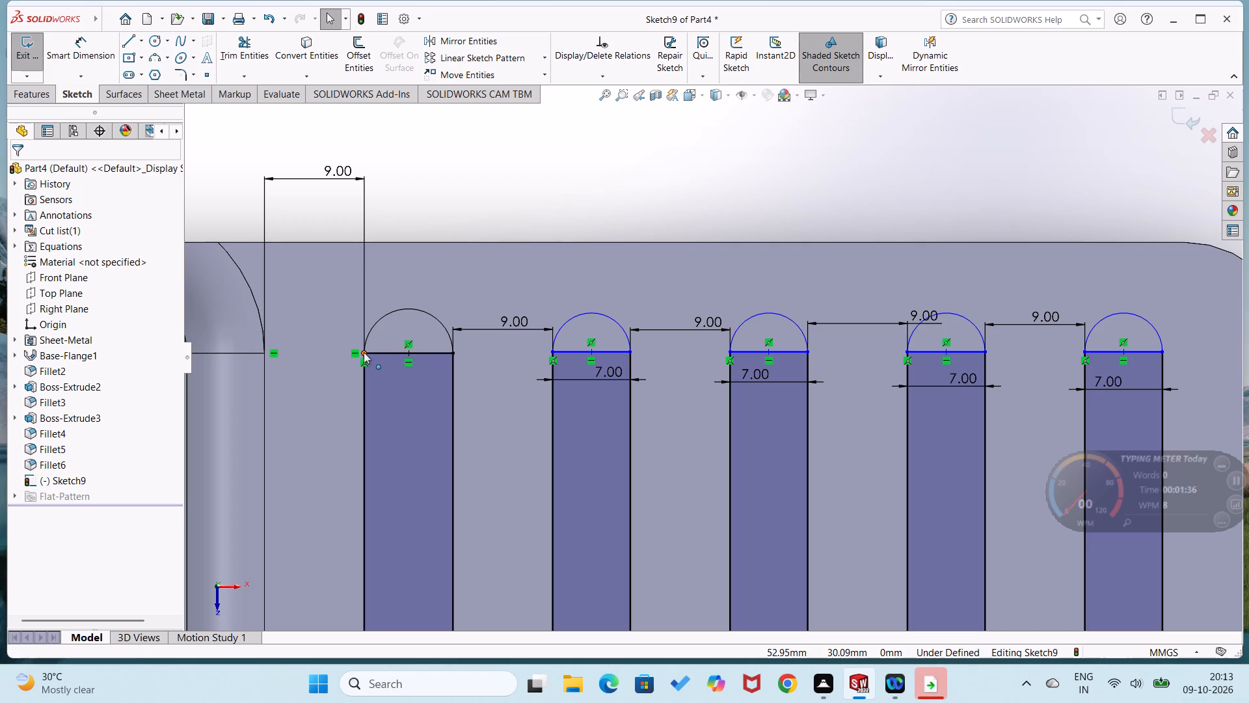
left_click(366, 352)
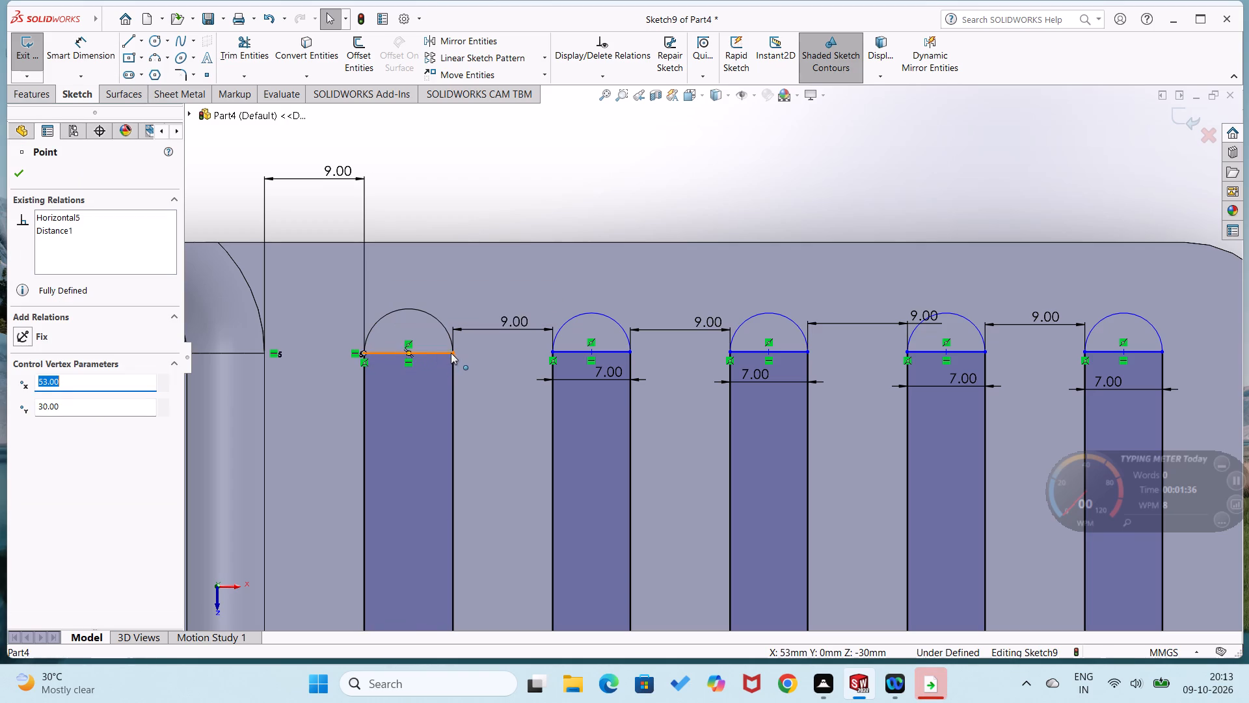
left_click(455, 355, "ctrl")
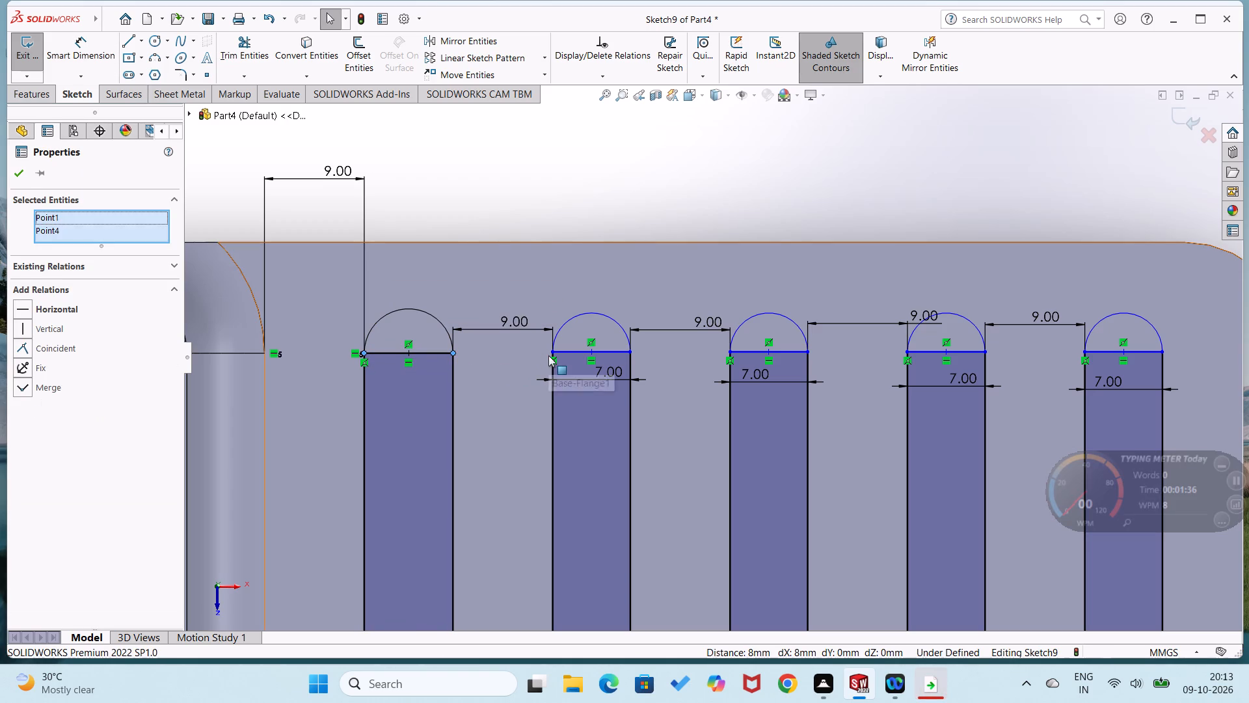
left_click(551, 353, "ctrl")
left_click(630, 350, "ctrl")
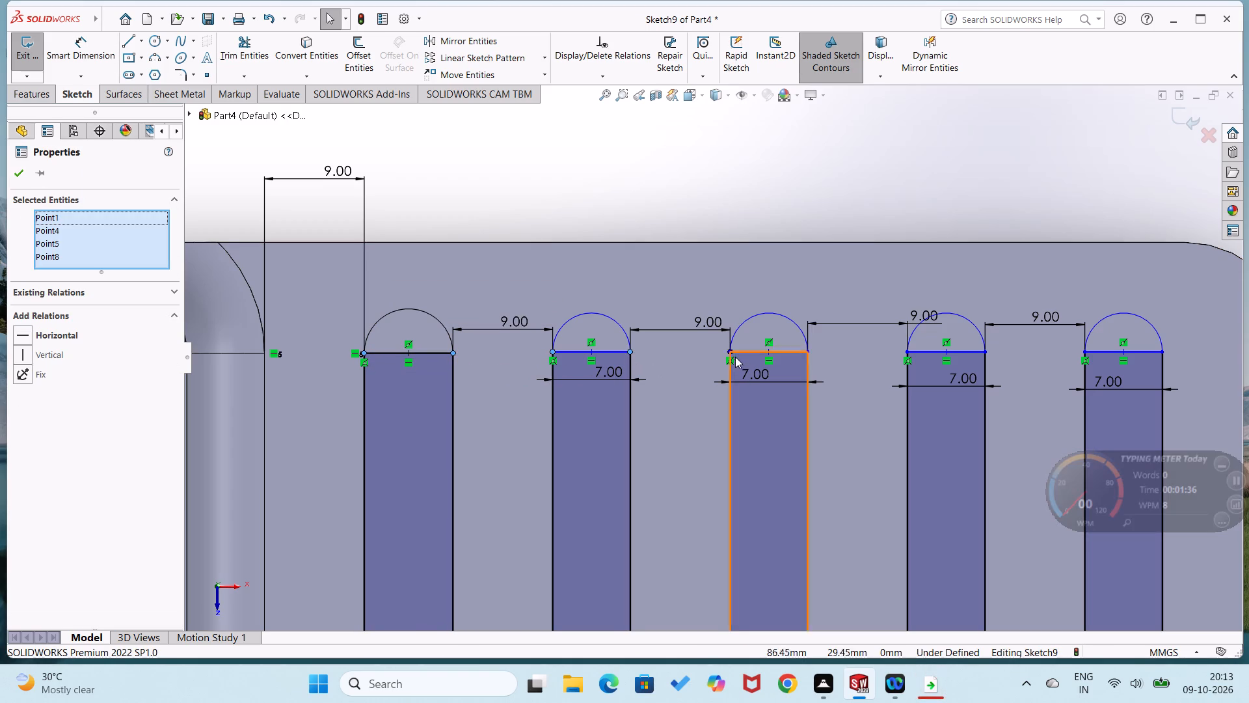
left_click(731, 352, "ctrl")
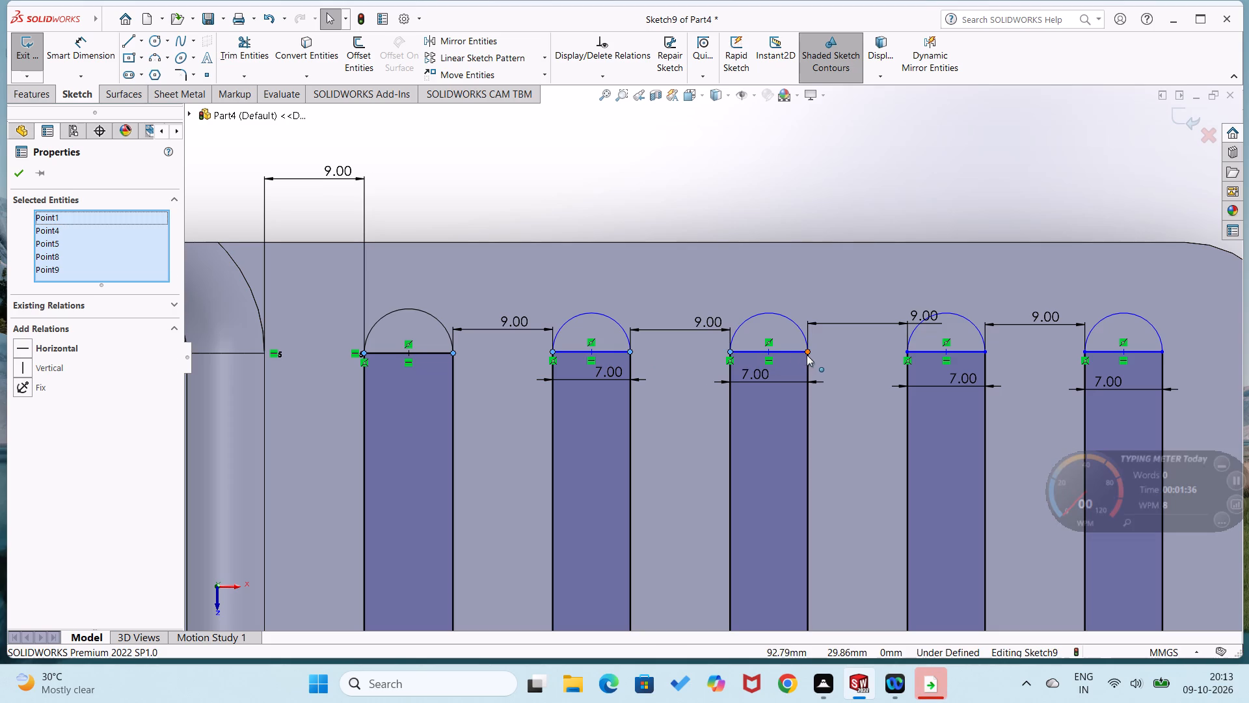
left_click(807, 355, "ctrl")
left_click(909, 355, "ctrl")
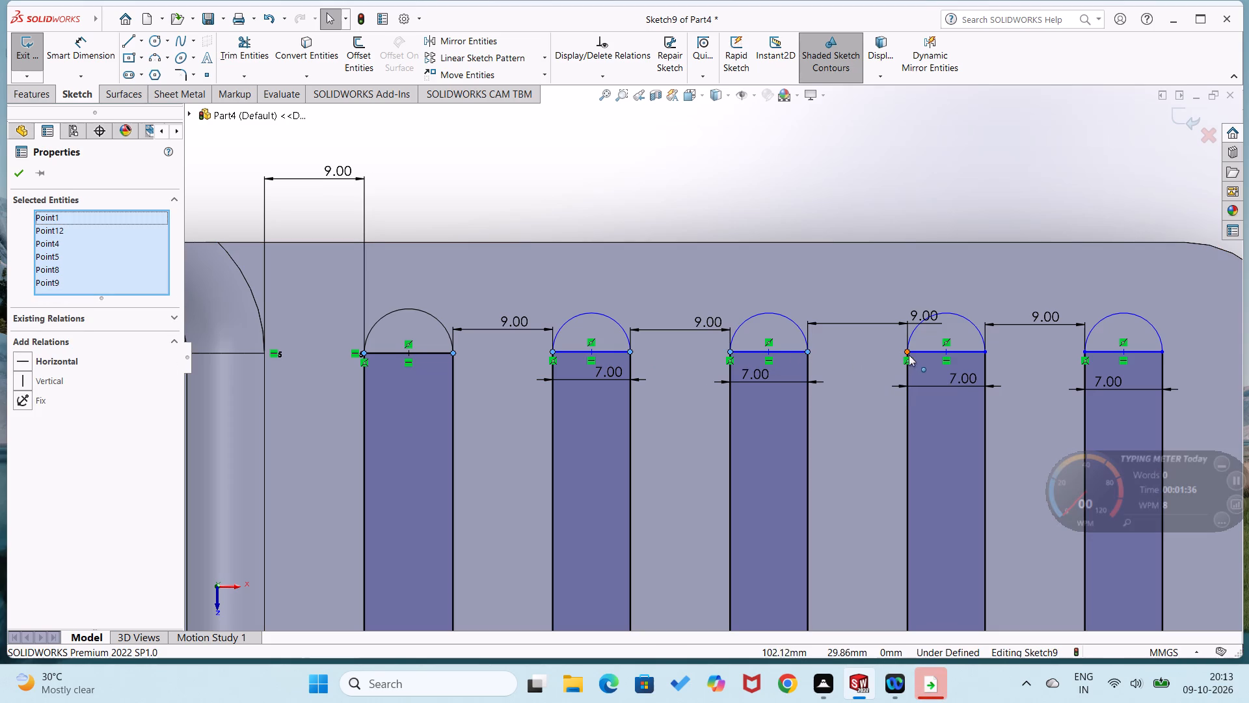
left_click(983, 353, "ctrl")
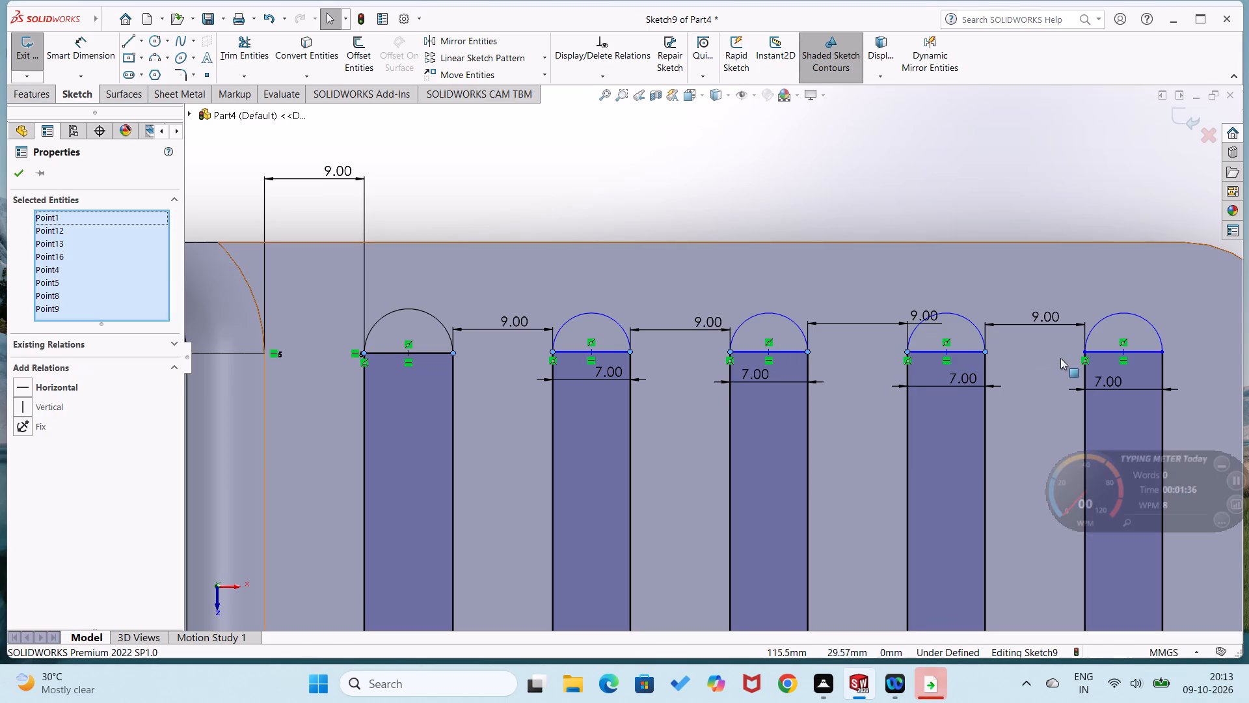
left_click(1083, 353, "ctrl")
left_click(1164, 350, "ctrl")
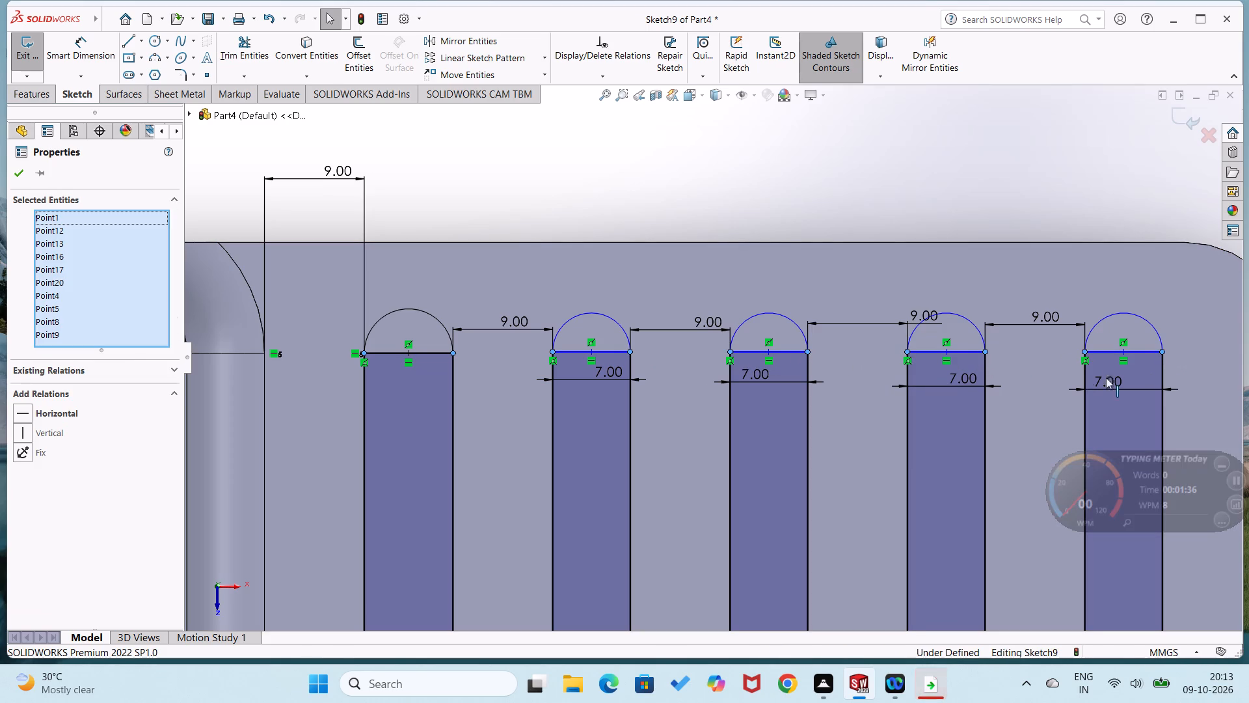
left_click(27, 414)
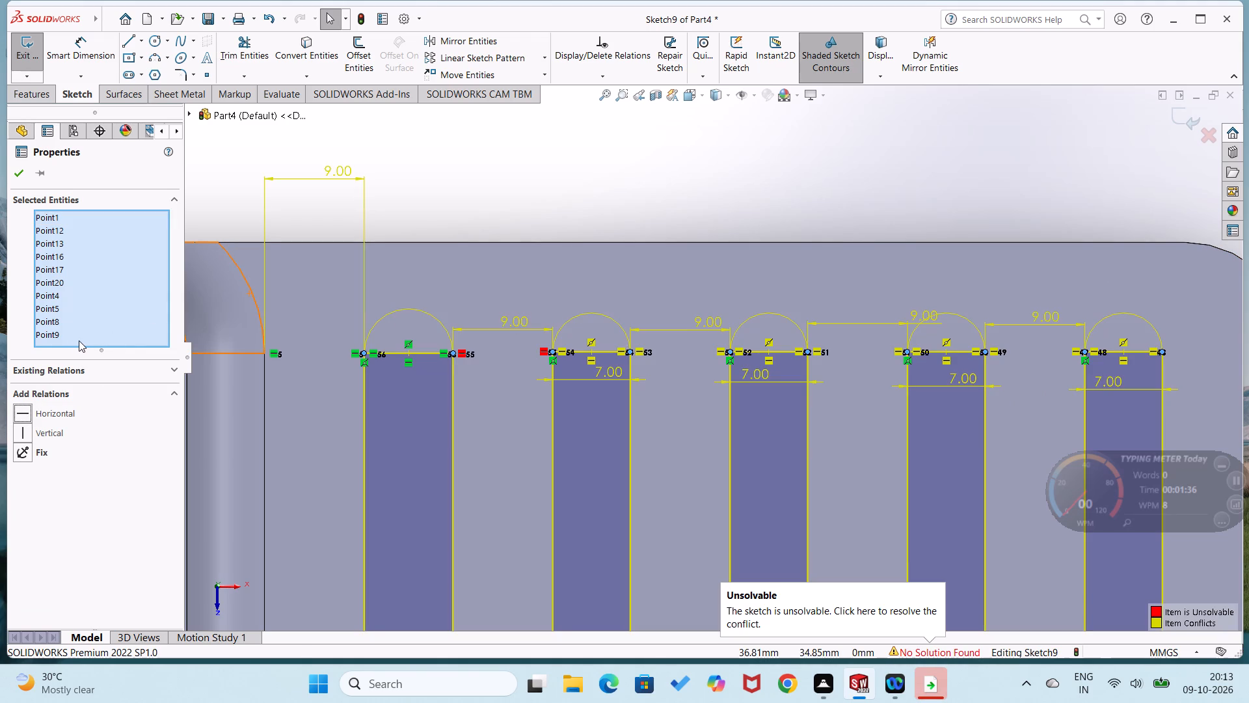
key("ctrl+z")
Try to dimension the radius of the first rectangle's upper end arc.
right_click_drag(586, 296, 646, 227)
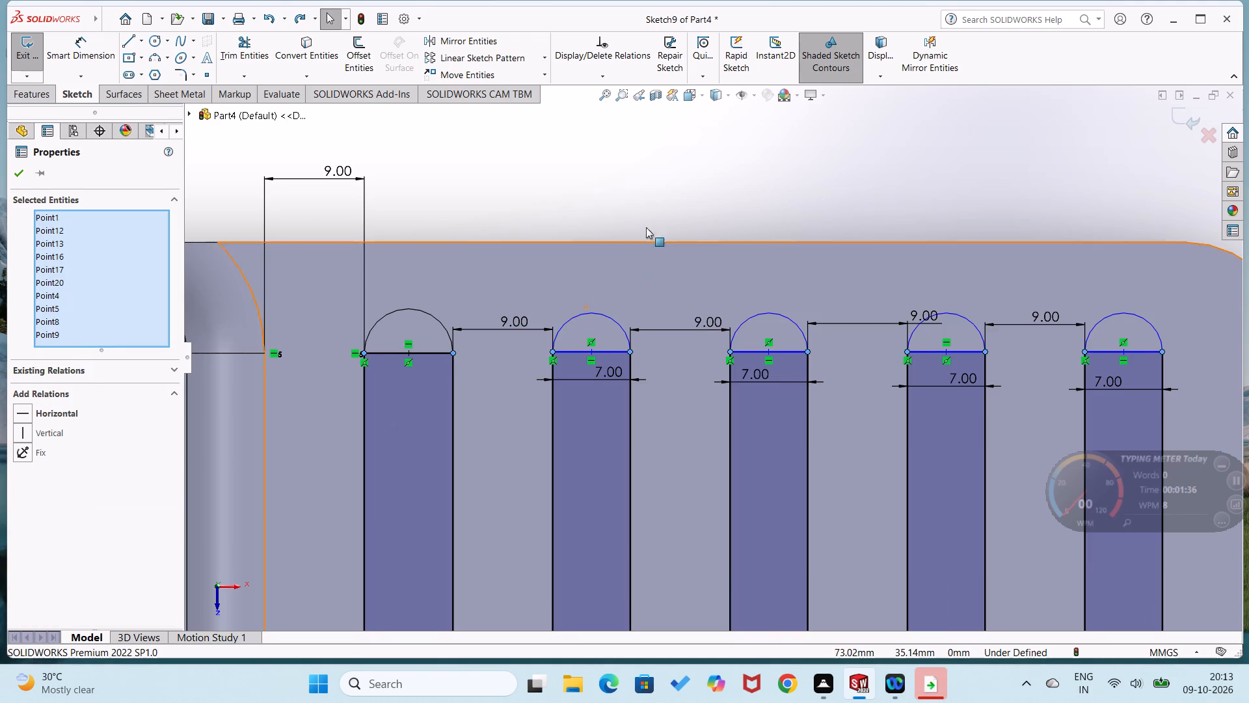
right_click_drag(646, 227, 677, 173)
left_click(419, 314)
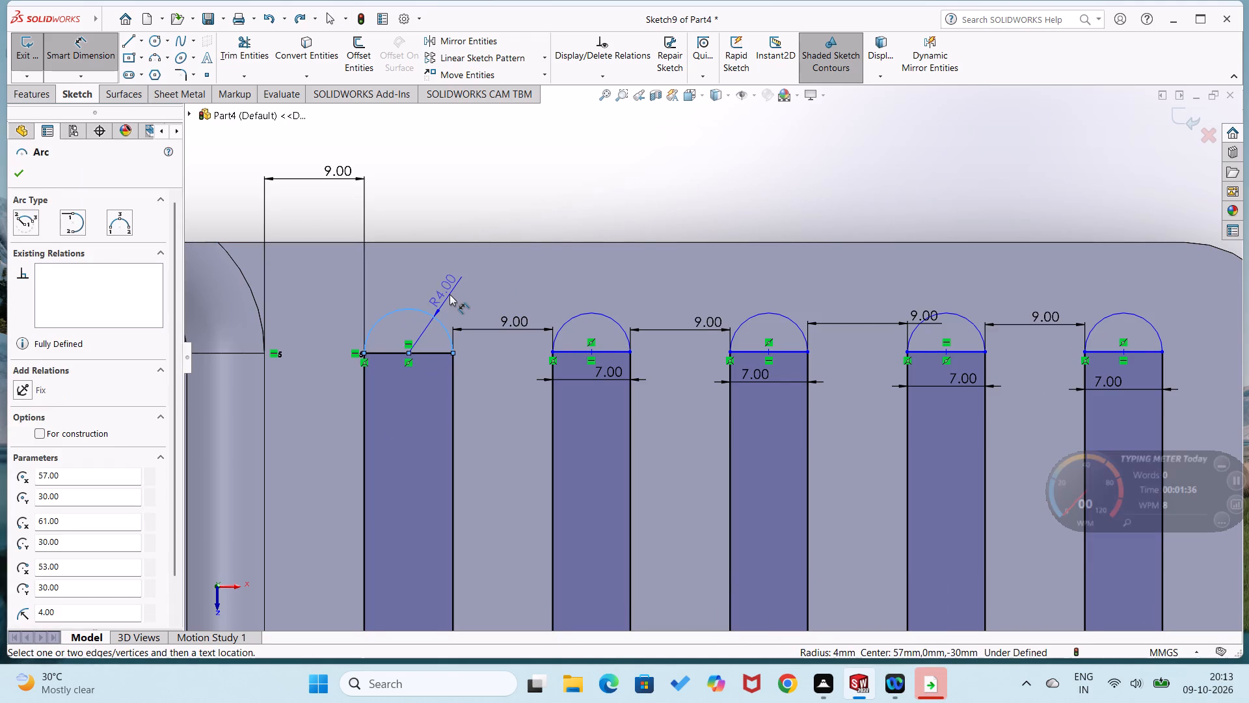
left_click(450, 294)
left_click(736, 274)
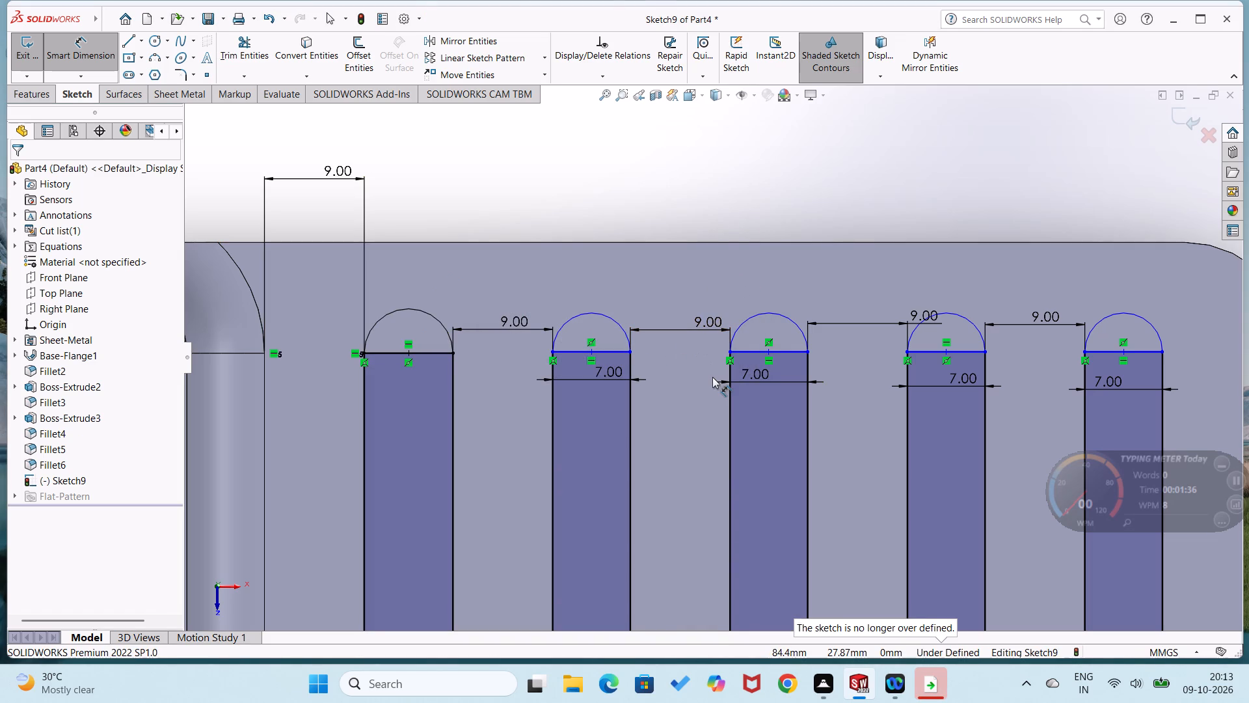
Trim away the bottom lines of all five rectangles, accepting deletion of their midpoint relations, so each lower end is closed by its arc.
scroll(712, 377, "up", 3)
scroll(710, 499, "up", 5)
scroll(715, 470, "down", 6)
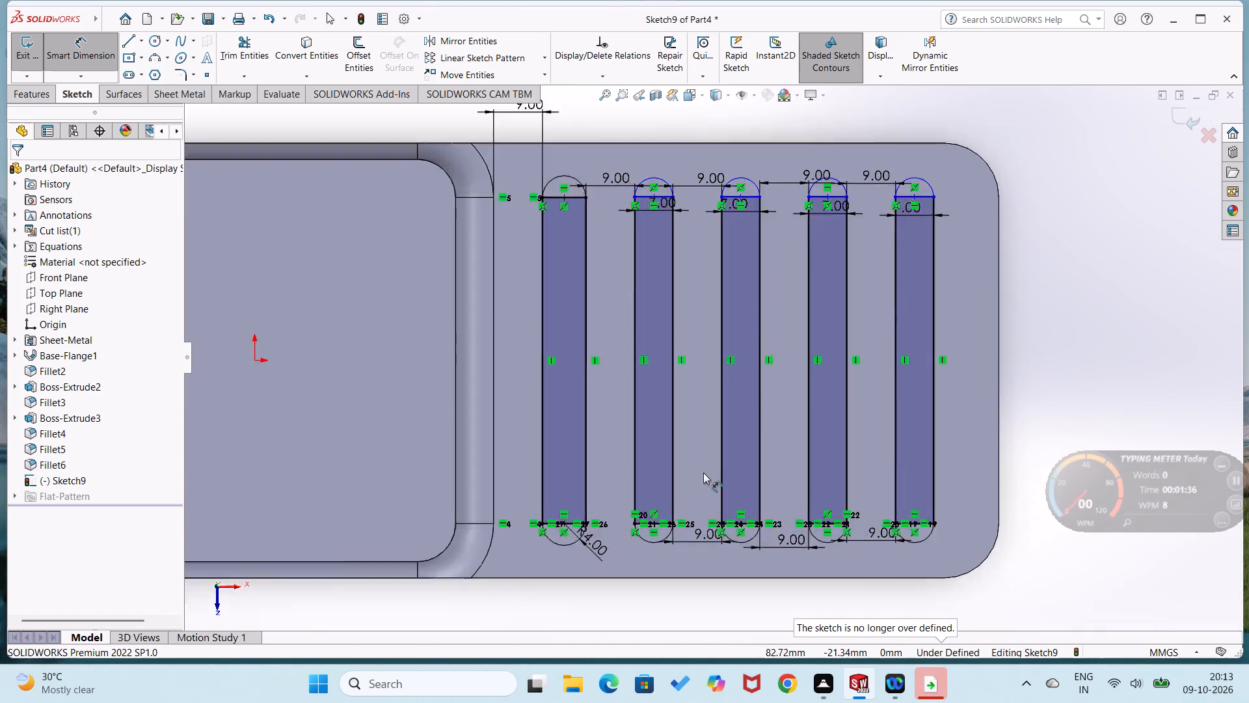
scroll(703, 473, "down", 1)
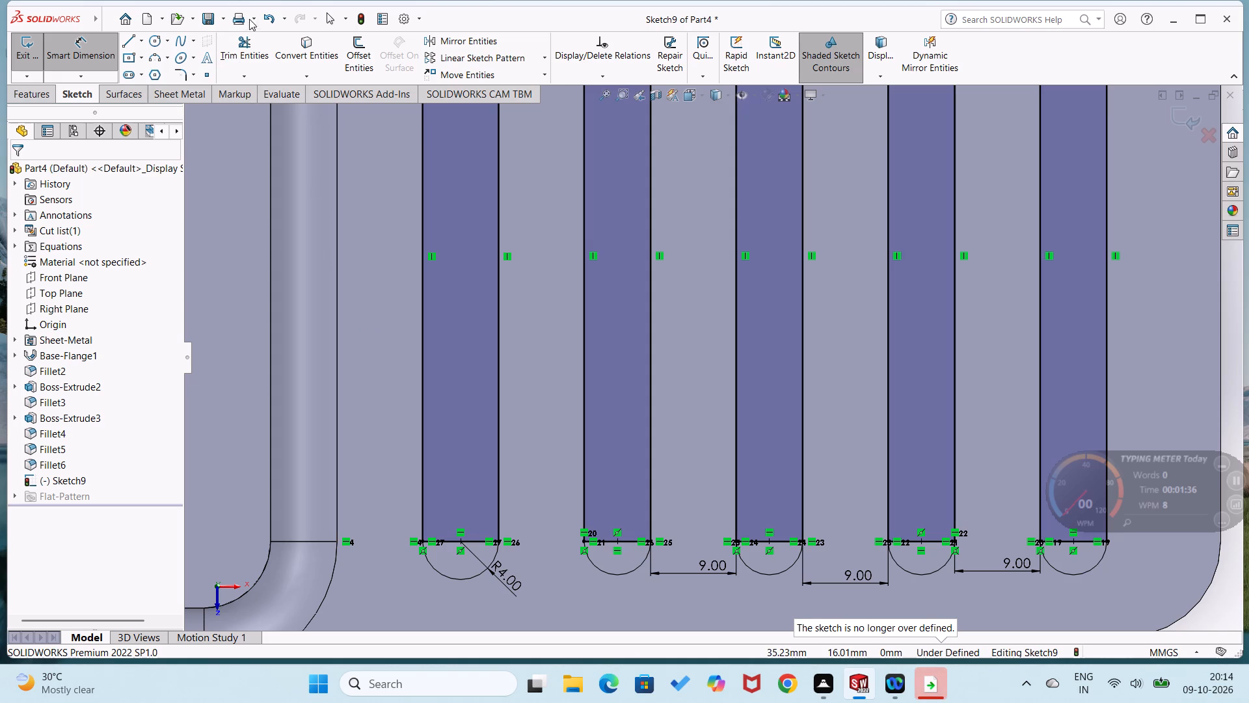
left_click(249, 51)
left_click(481, 540)
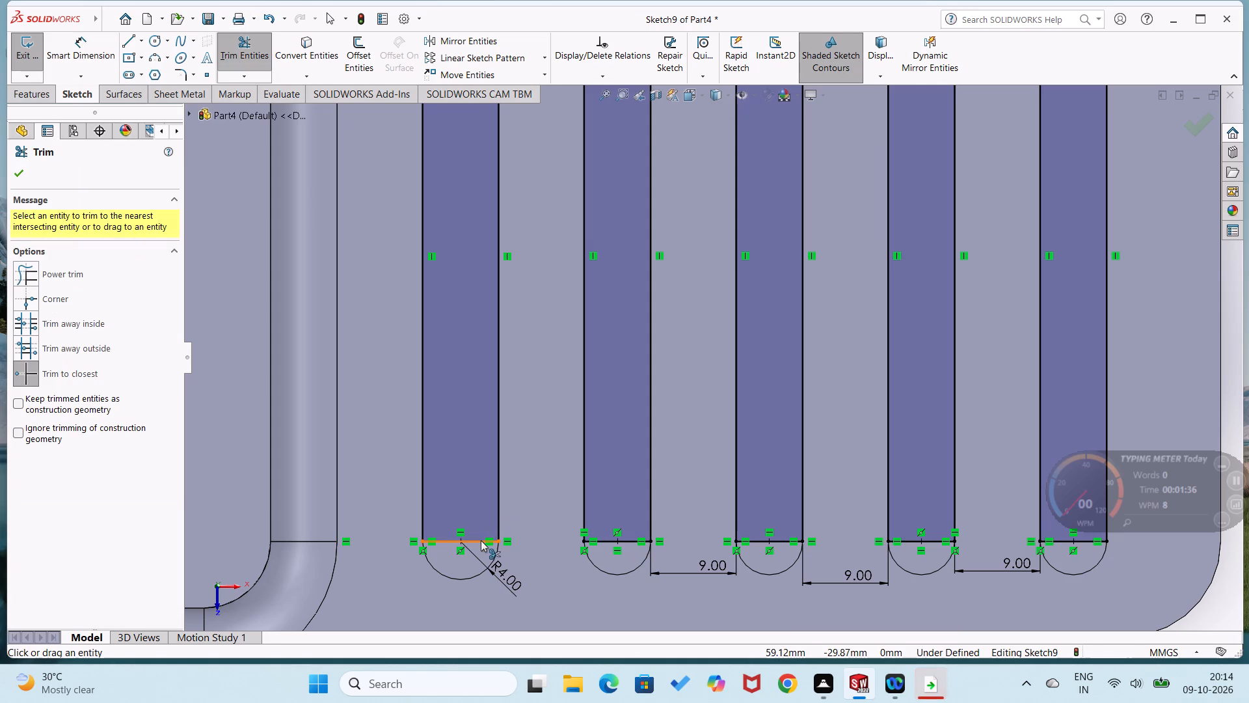
left_click(659, 353)
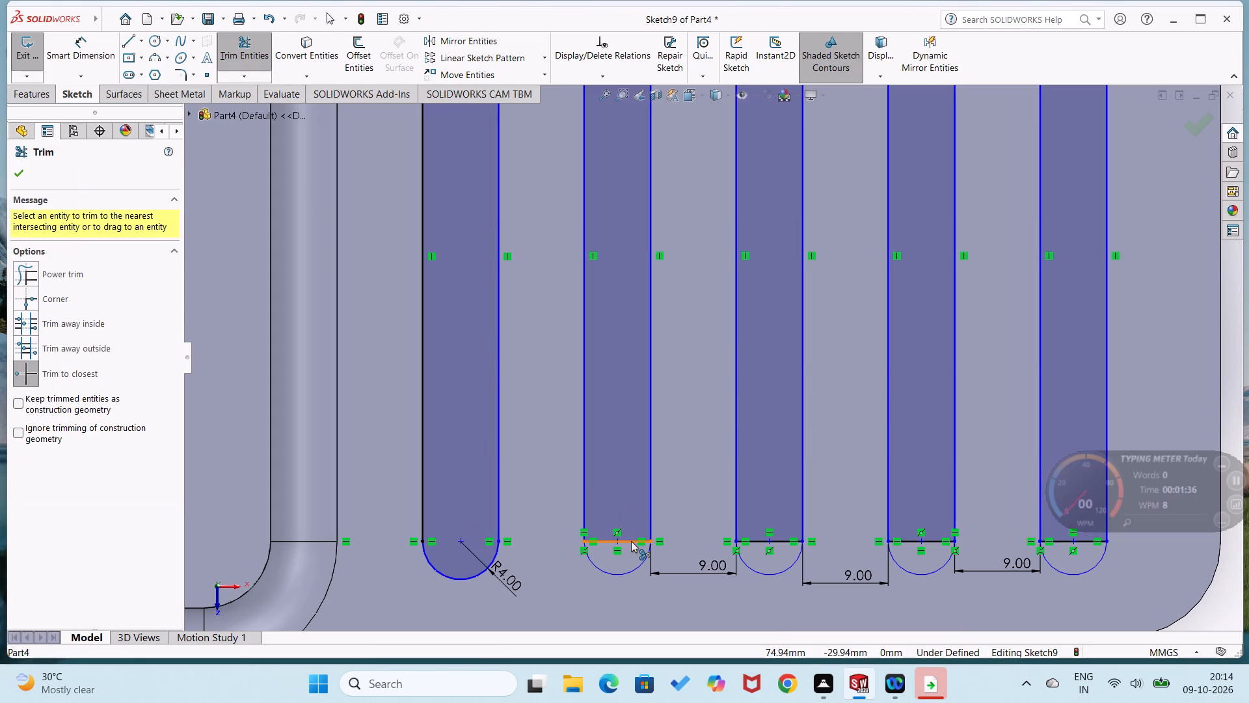
left_click(631, 541)
left_click(656, 358)
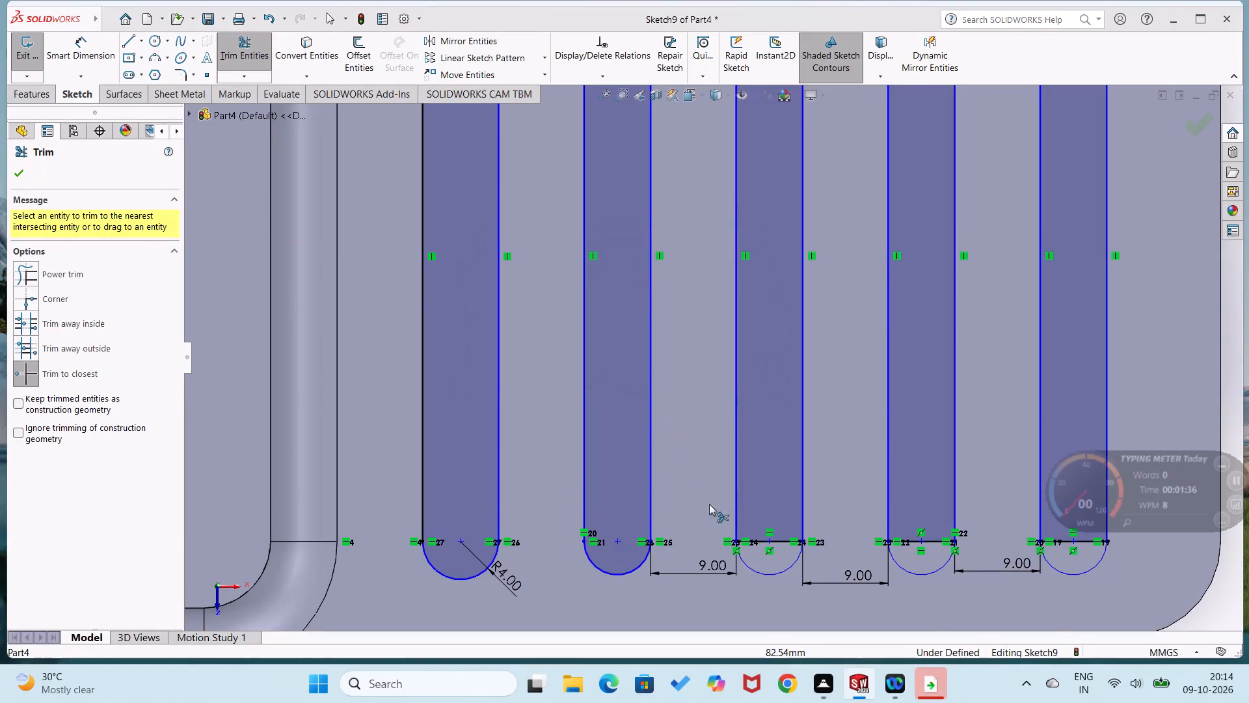
left_click(777, 541)
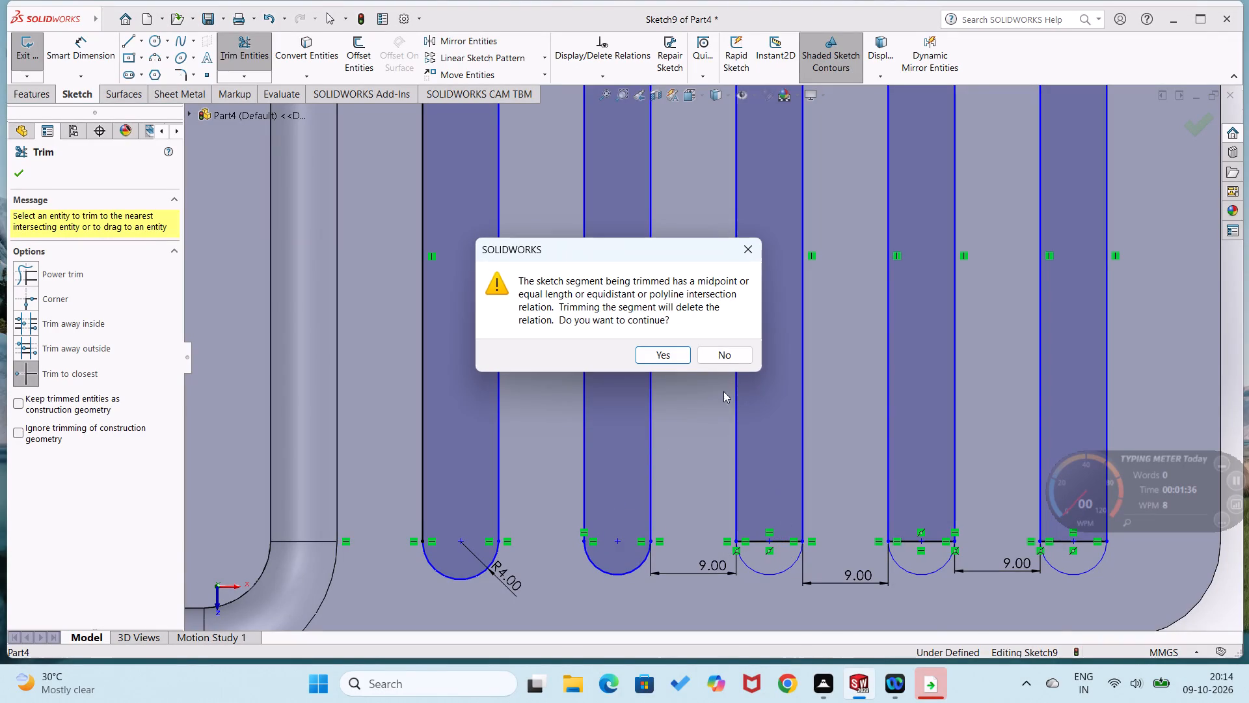
left_click(674, 351)
left_click(937, 540)
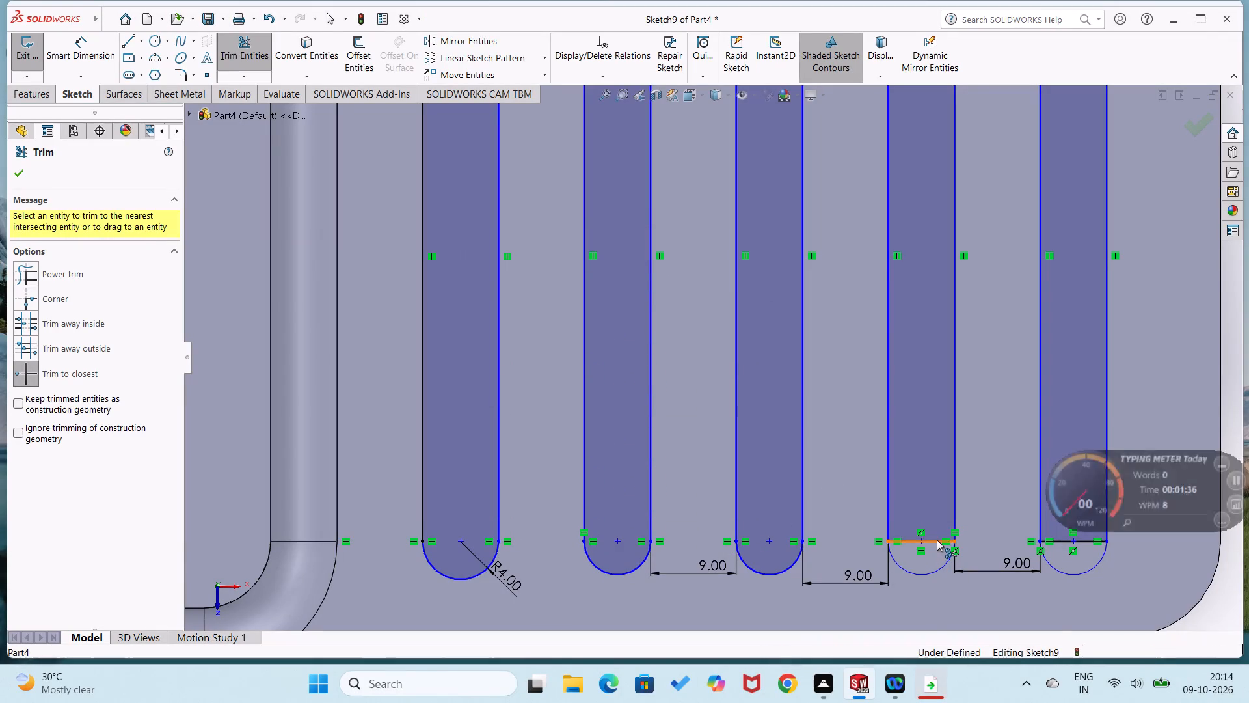
left_click(662, 355)
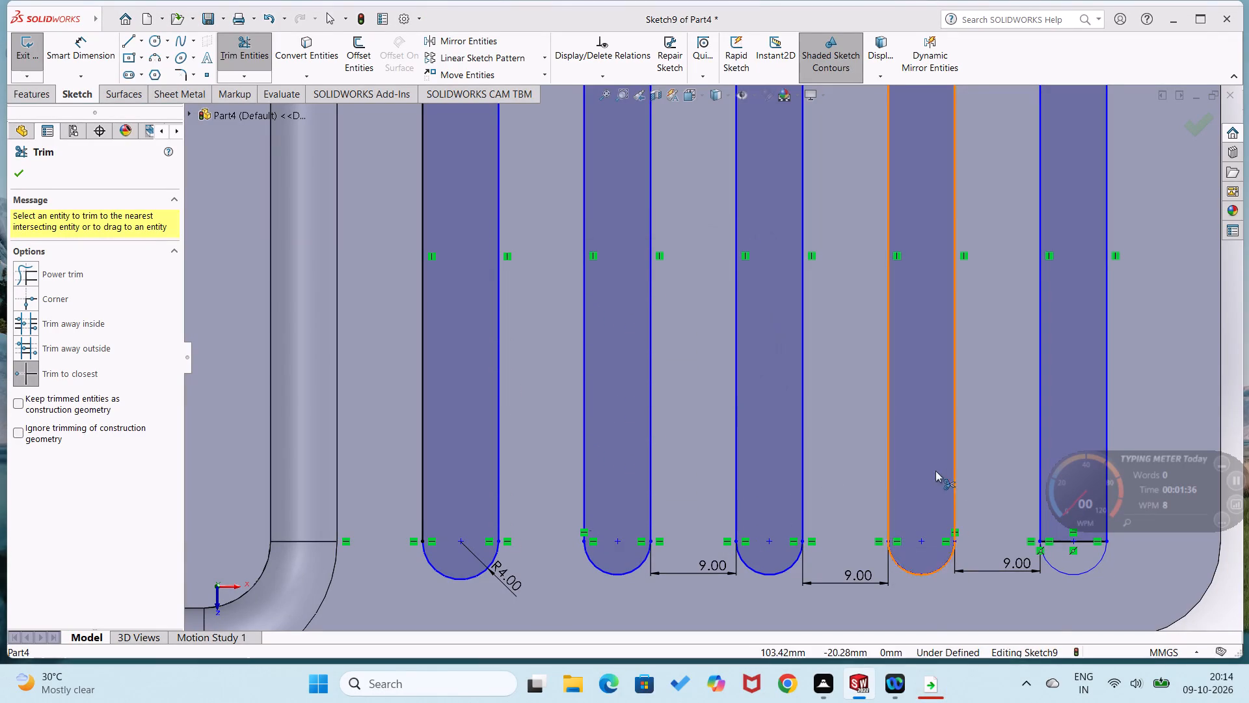
left_click(1062, 544)
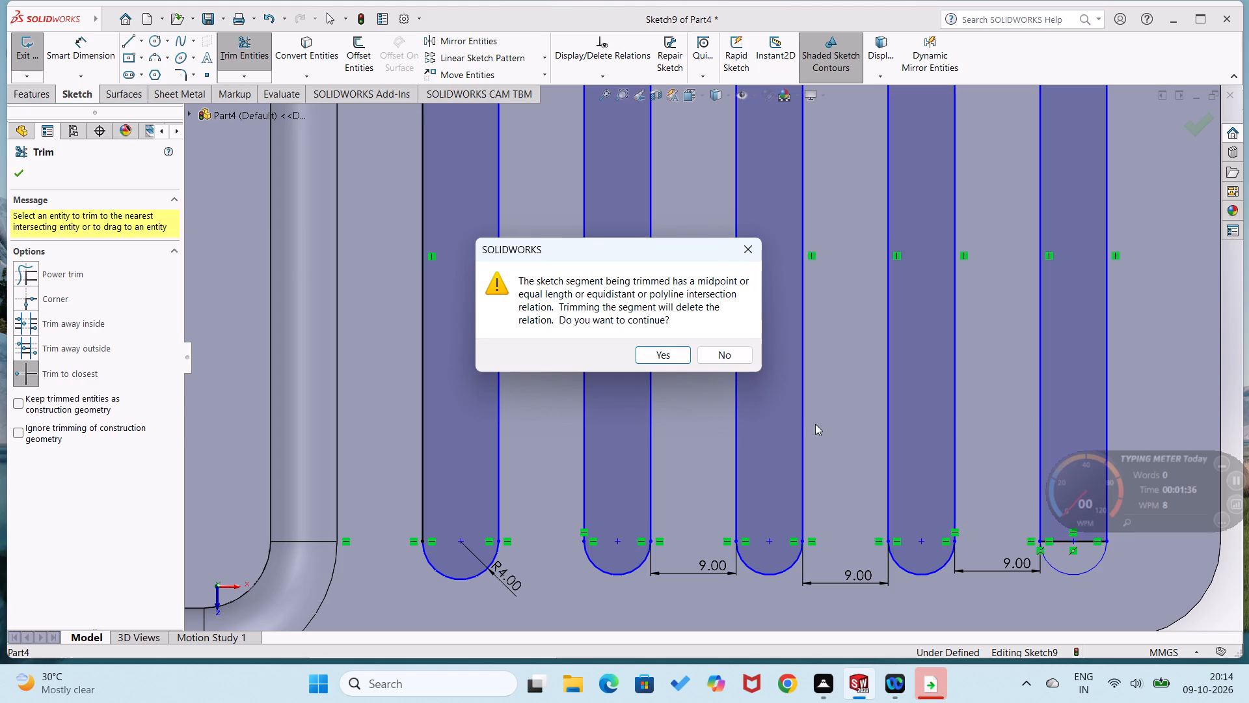
left_click(671, 352)
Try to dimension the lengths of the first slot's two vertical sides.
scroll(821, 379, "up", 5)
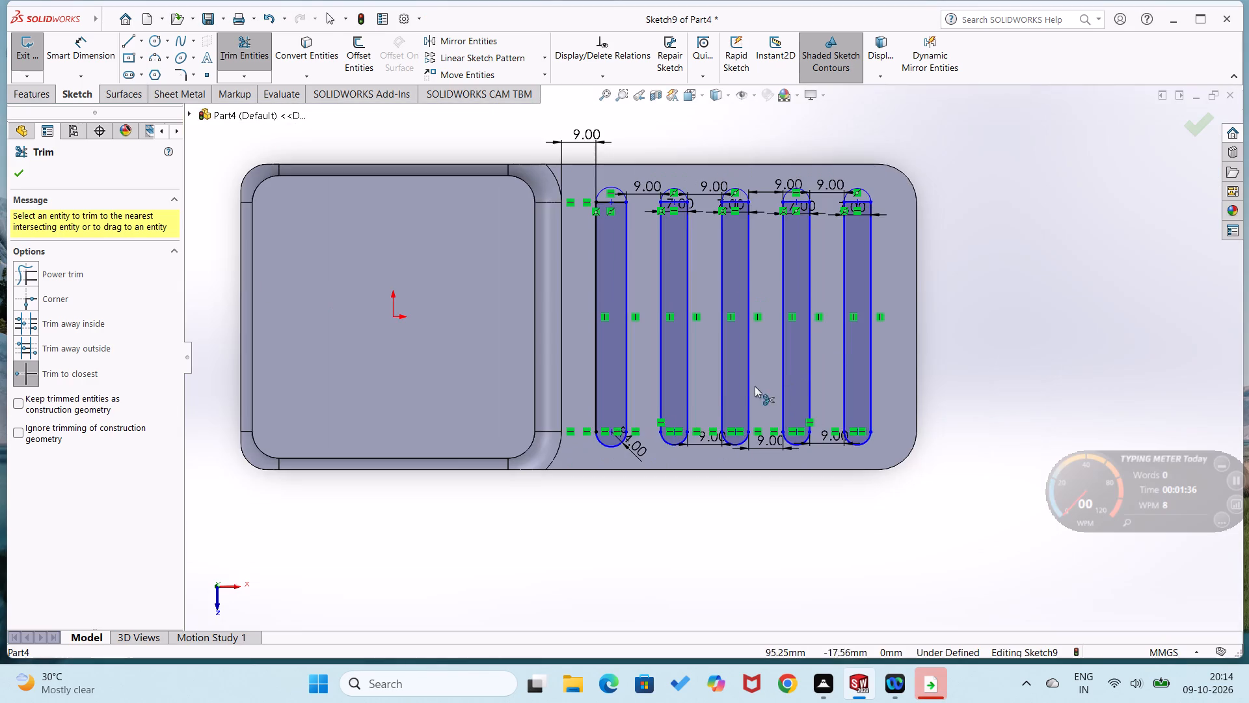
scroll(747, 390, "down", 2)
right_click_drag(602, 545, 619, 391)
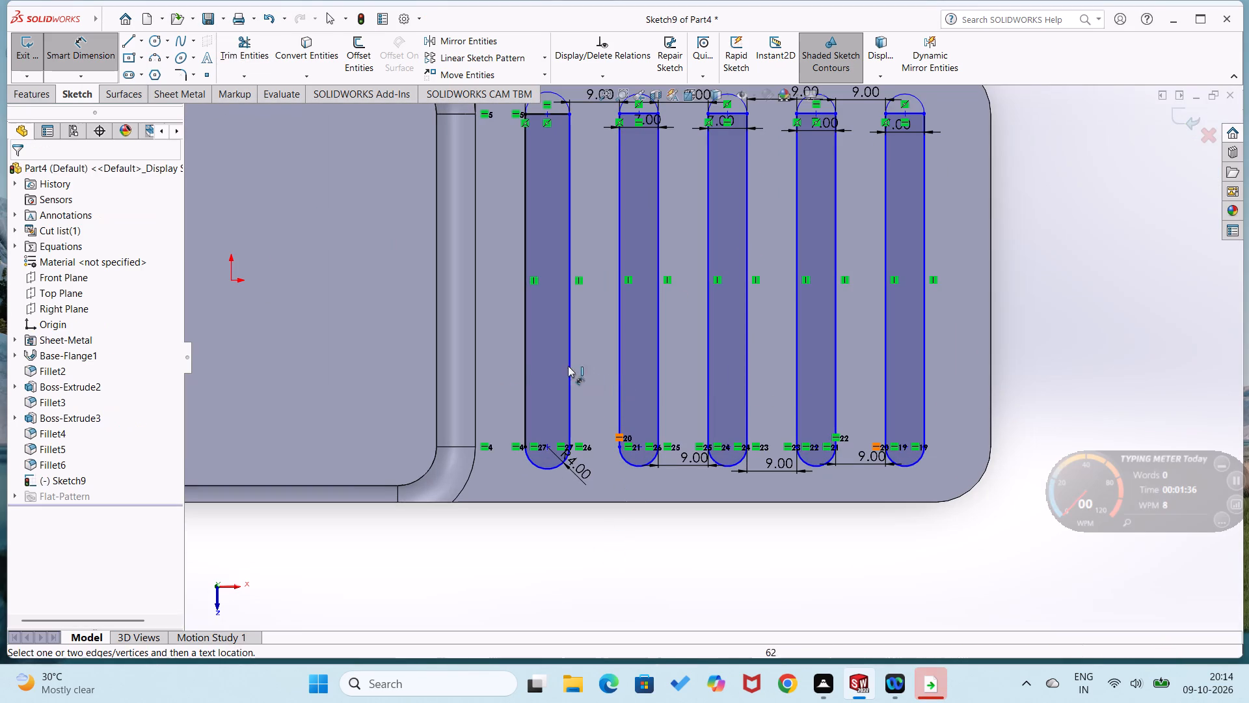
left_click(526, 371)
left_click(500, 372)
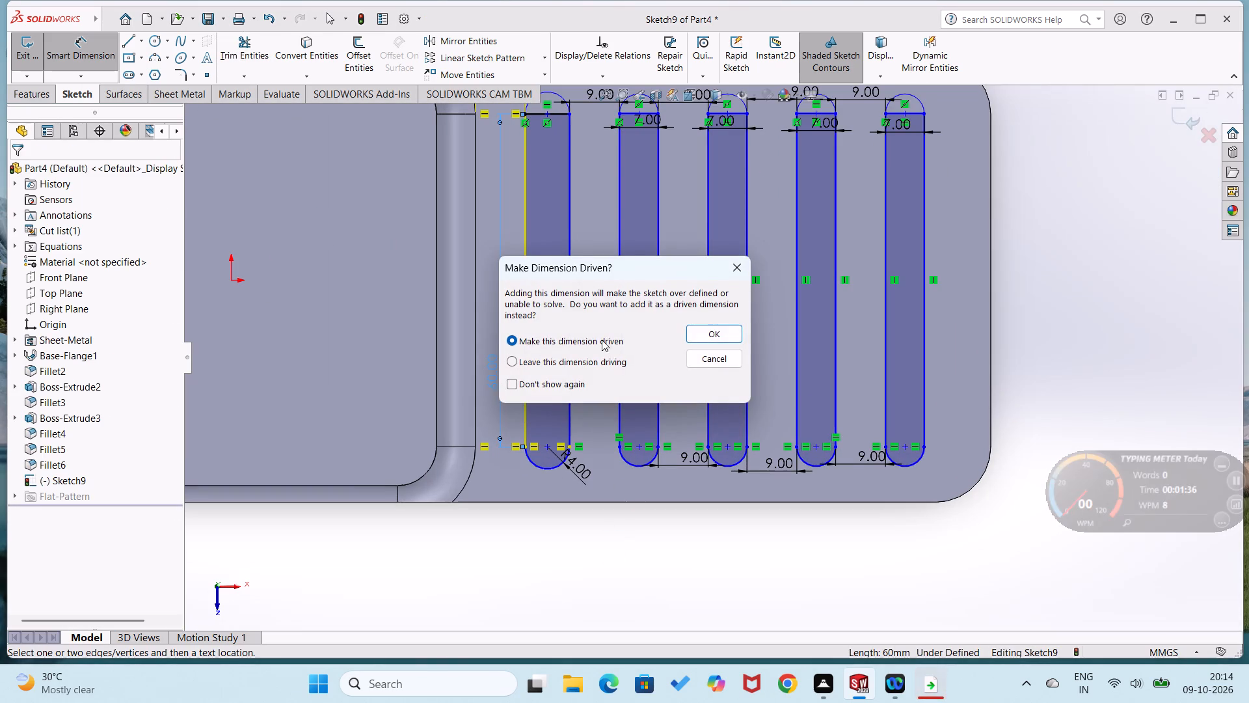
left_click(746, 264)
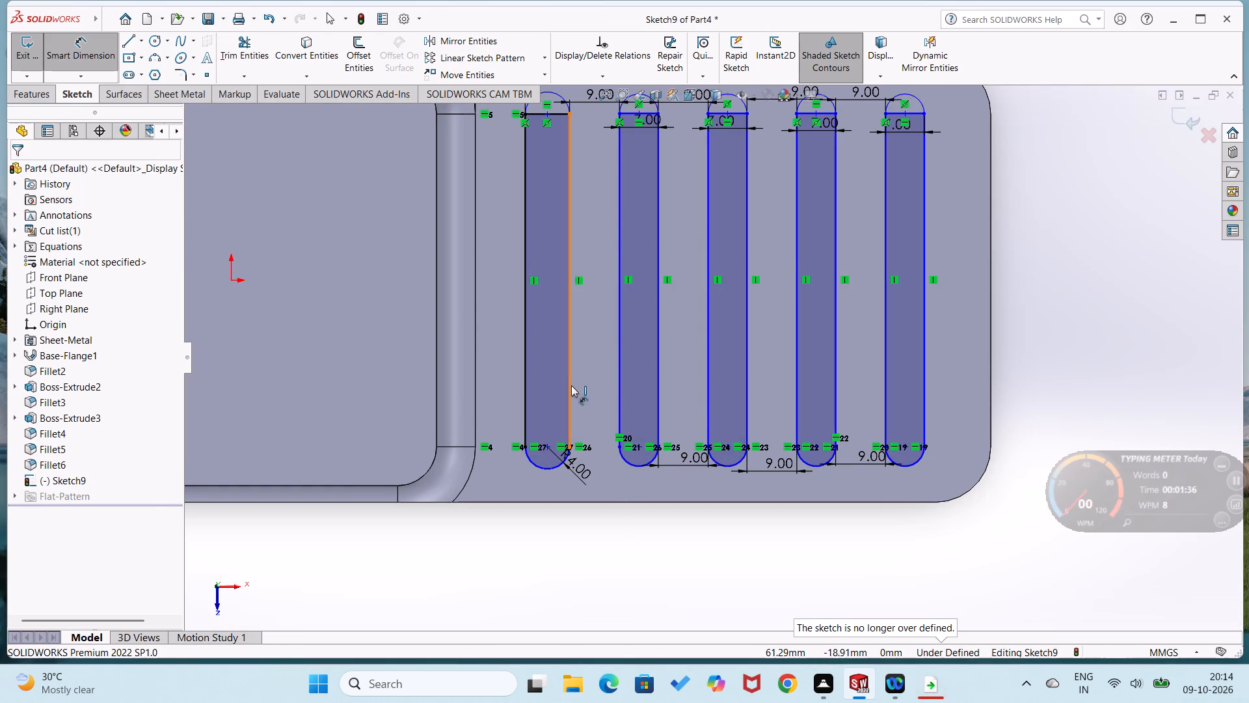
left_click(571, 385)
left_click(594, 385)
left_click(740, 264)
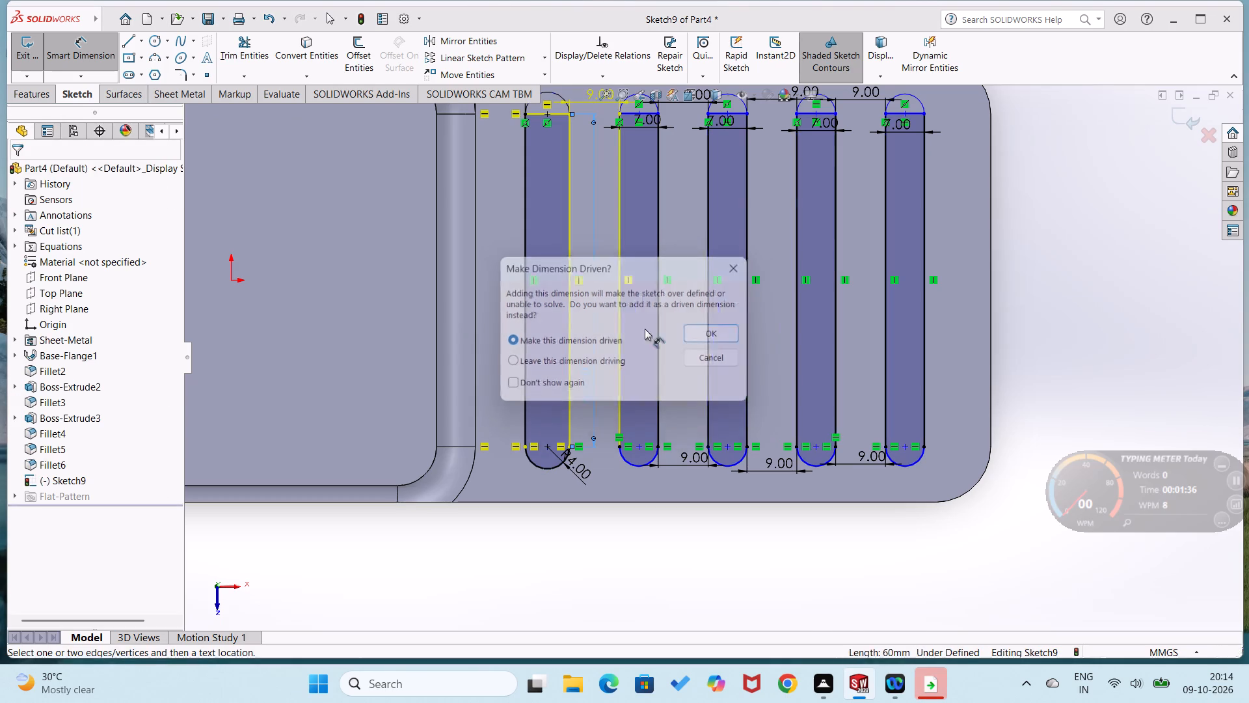
Dimension the first slot's width as 8 mm between its two vertical sides.
left_click(526, 370)
left_click(567, 368)
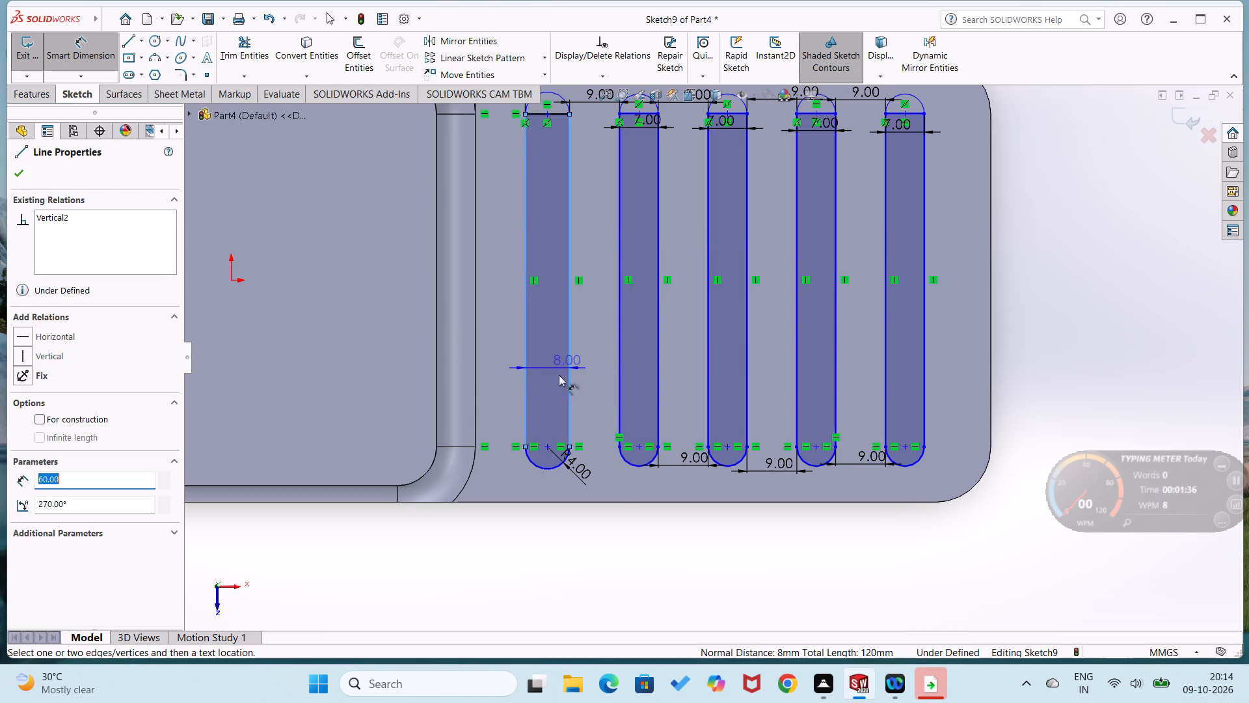
left_click(543, 380)
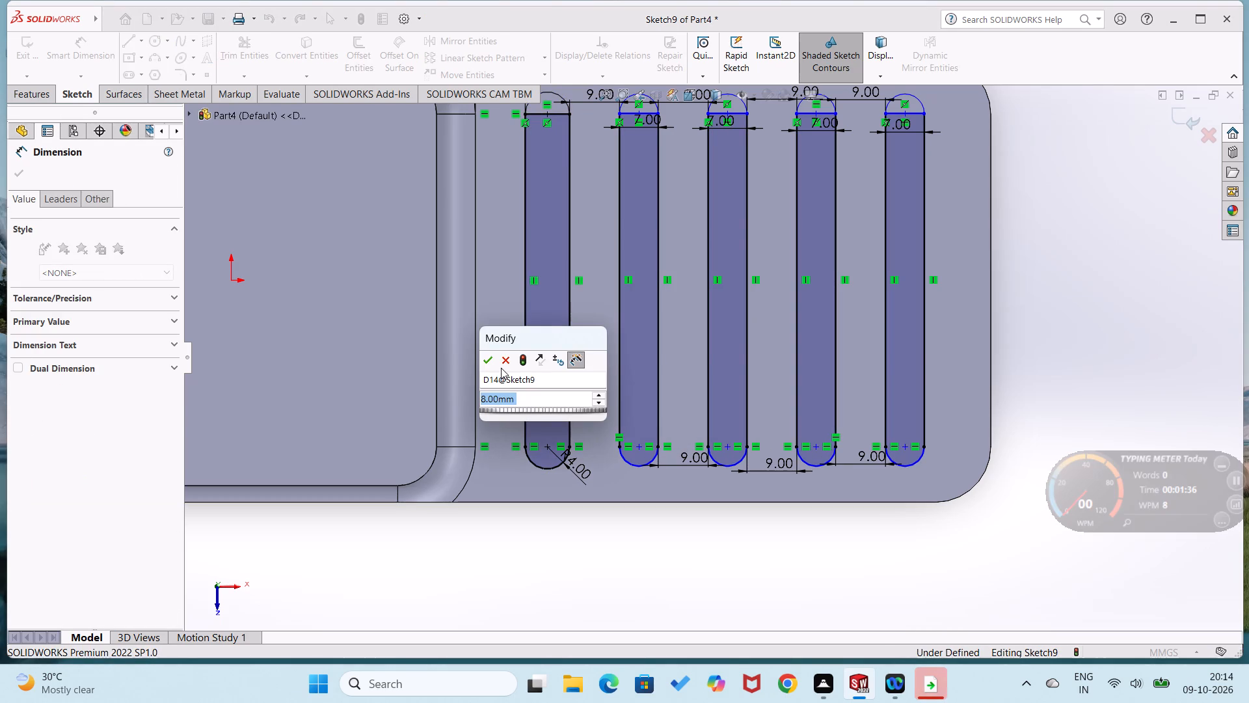
left_click(495, 363)
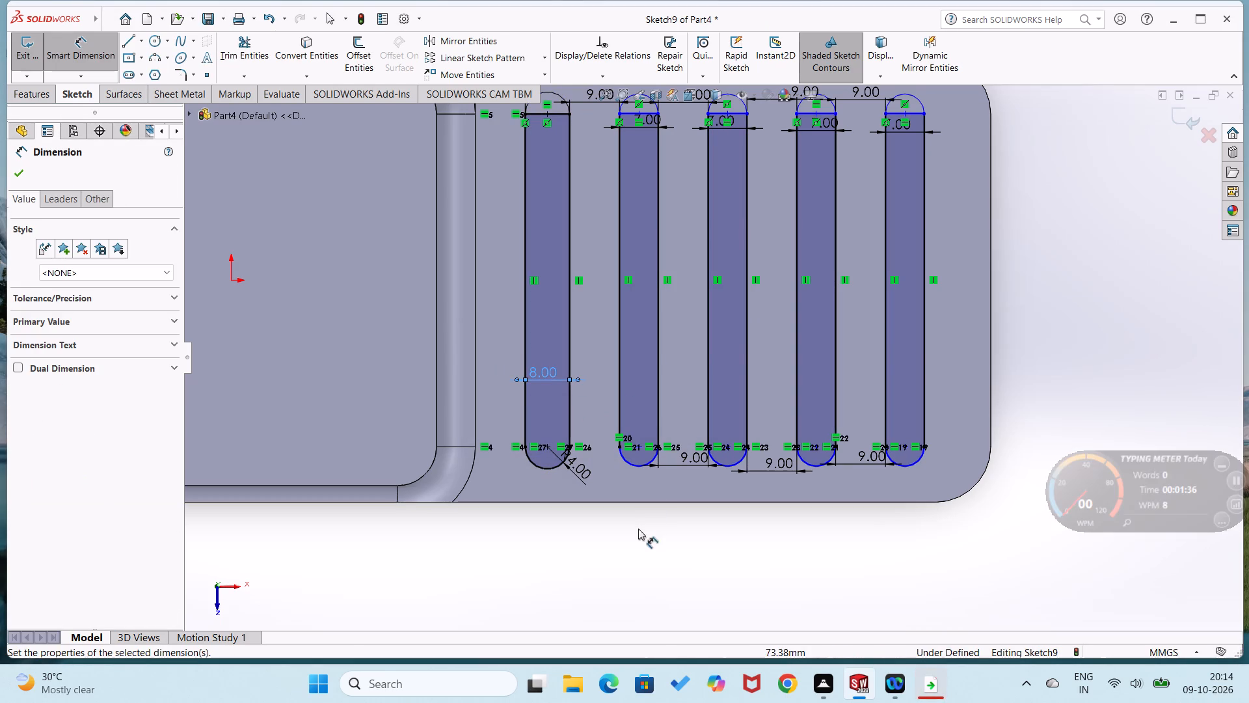
left_click(638, 529)
Dimension the lower end arcs of the second and third slots with a 3.5 mm radius each.
right_click_drag(631, 550, 654, 411)
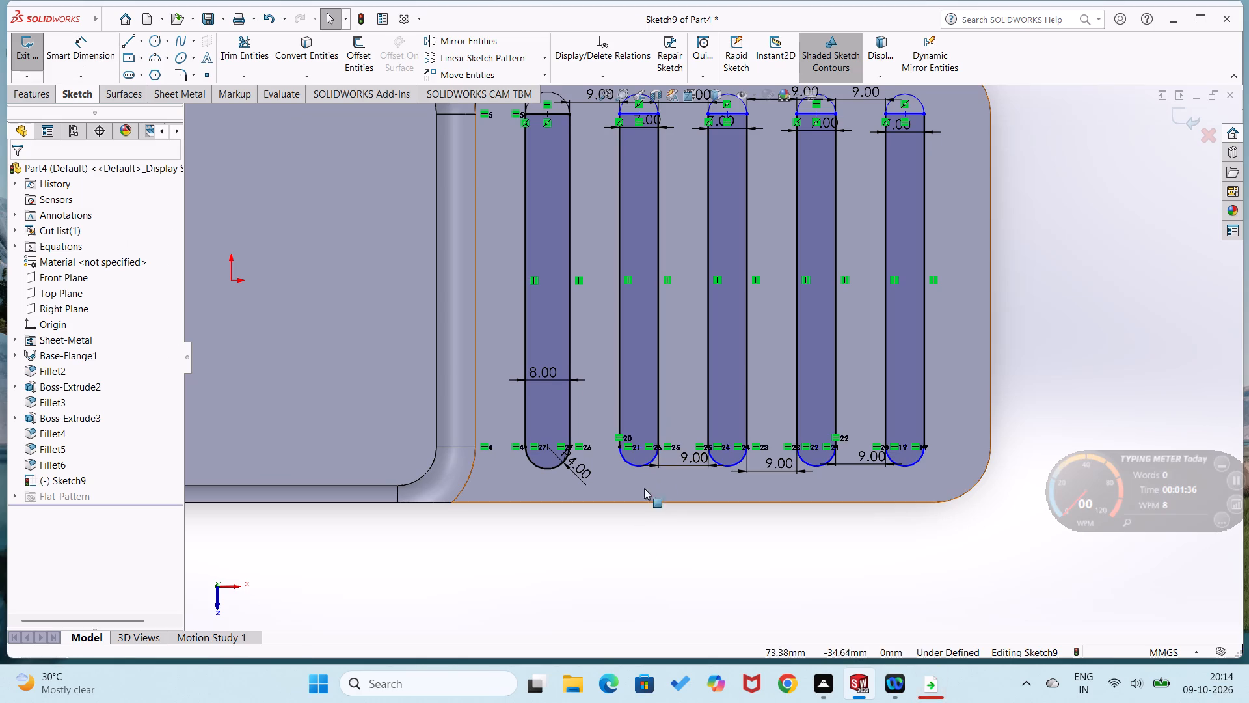
right_click_drag(966, 577, 1017, 378)
left_click(636, 467)
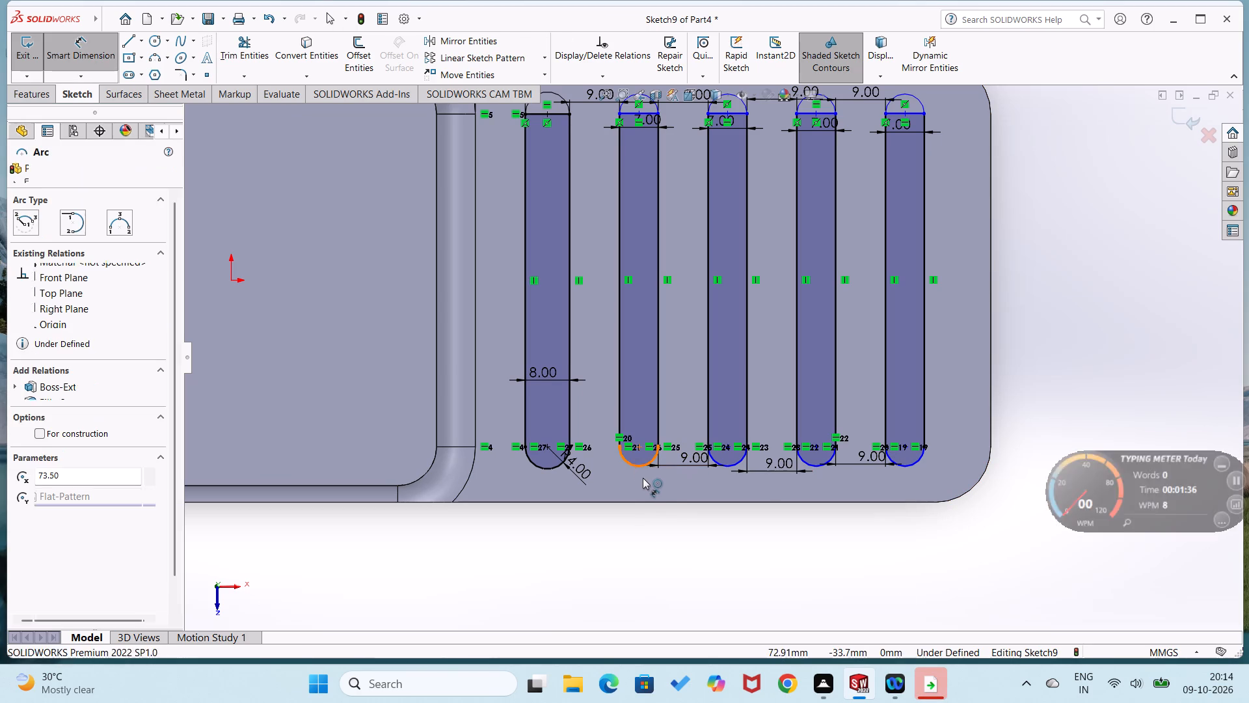
left_click(652, 486)
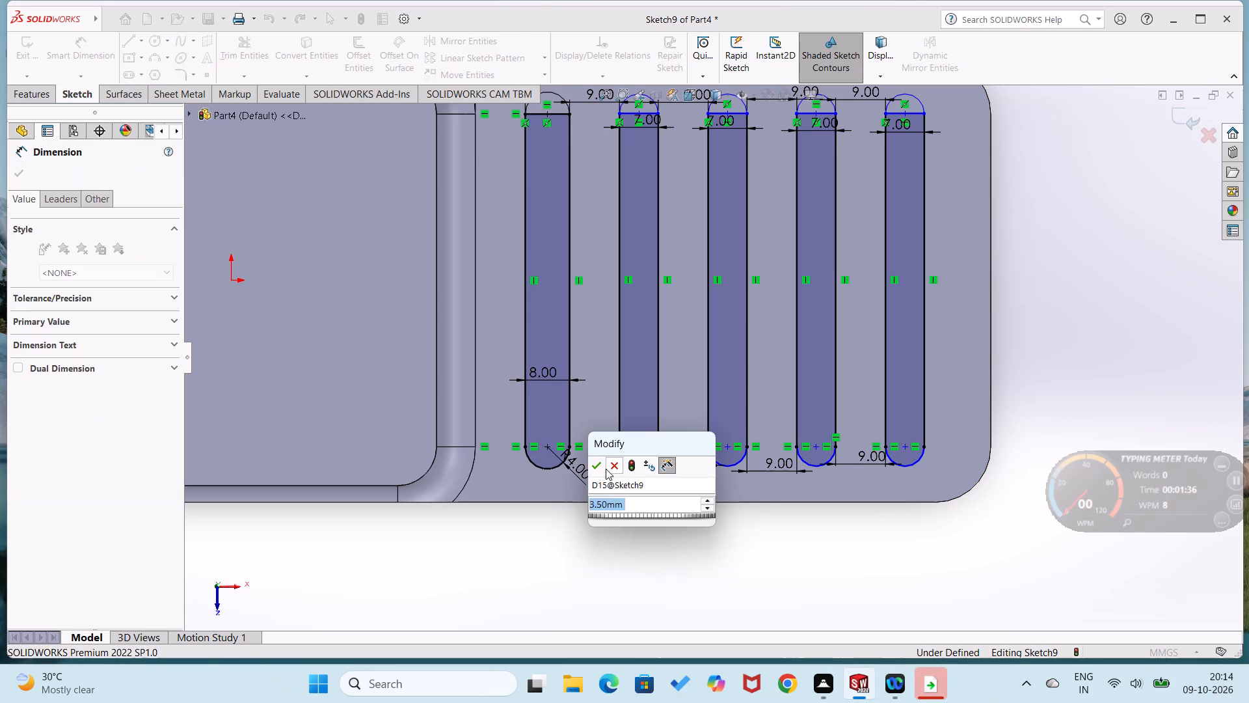
left_click(606, 469)
left_click(735, 465)
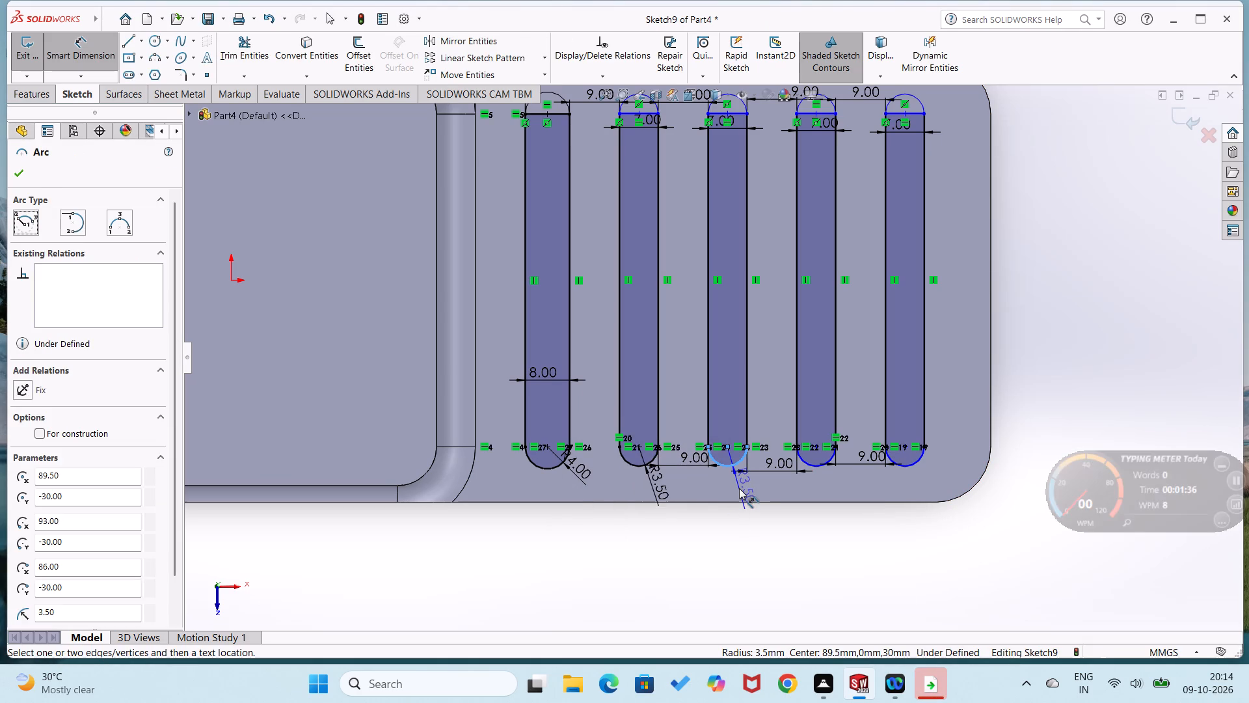
left_click(739, 488)
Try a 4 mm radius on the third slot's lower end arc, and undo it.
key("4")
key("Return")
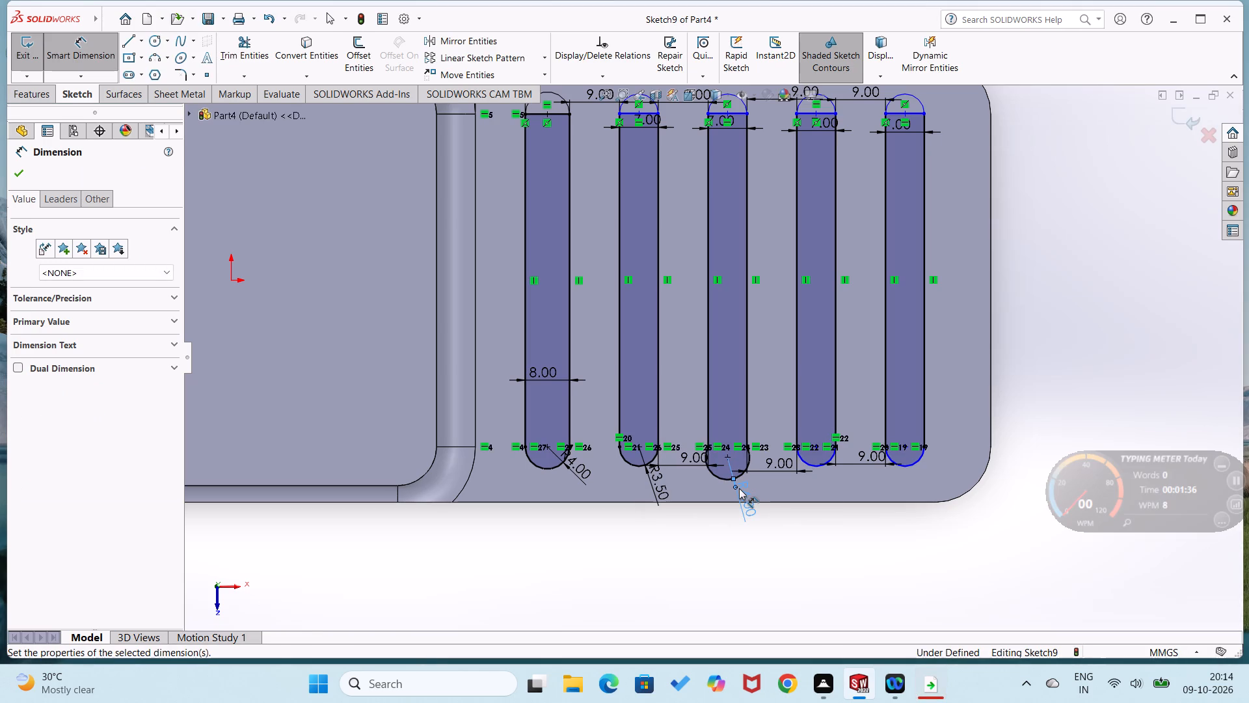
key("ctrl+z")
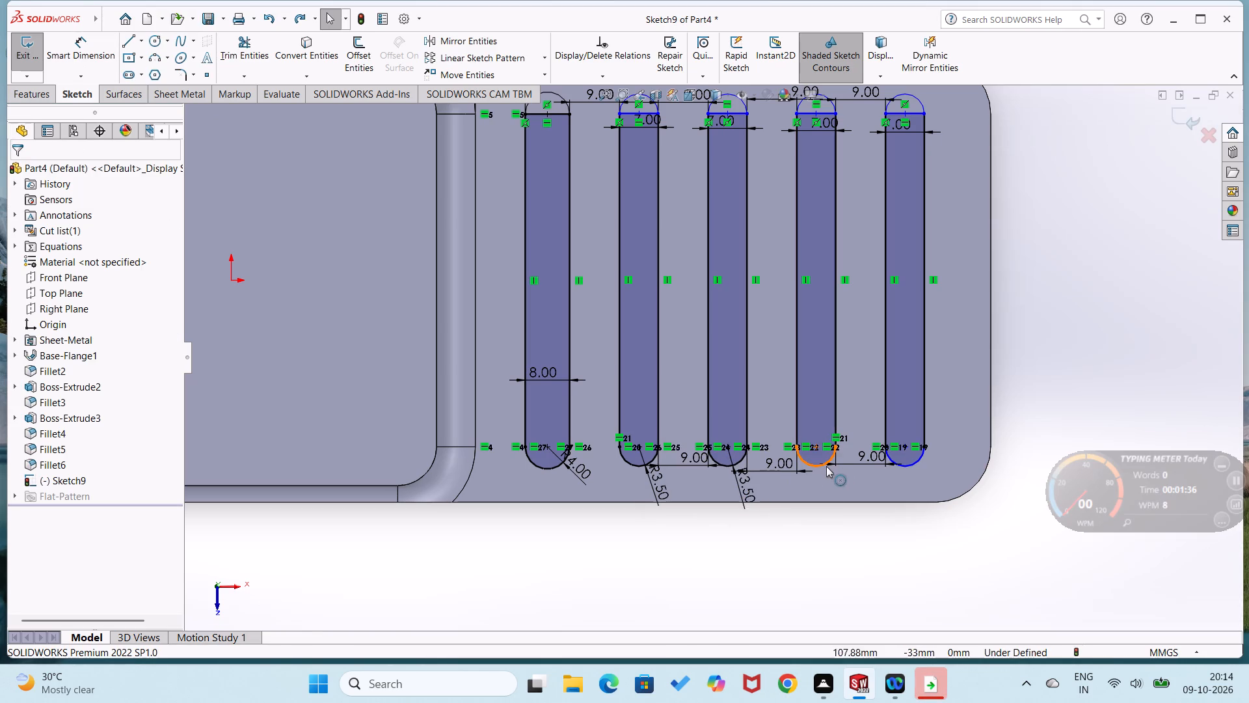
Dimension the lower end arcs of the fourth and fifth slots with a 3.5 mm radius each.
left_click(818, 469)
right_click_drag(945, 500, 976, 451)
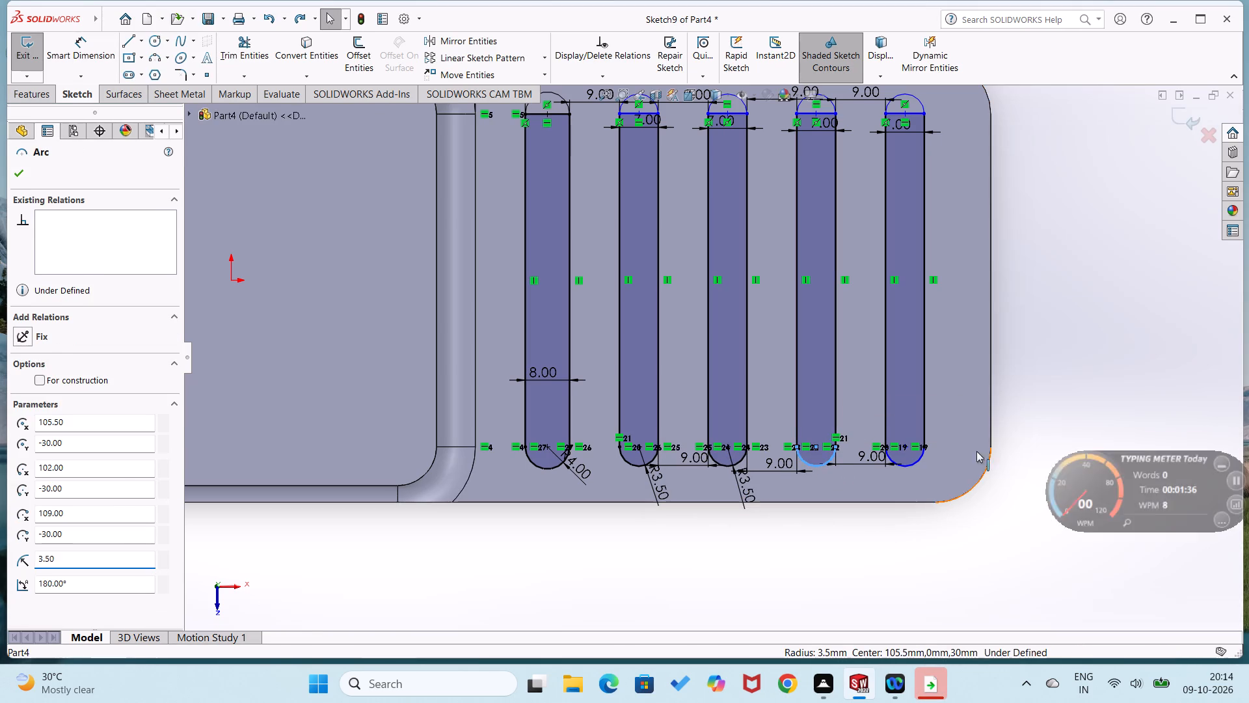
right_click_drag(976, 451, 1006, 312)
left_click(822, 467)
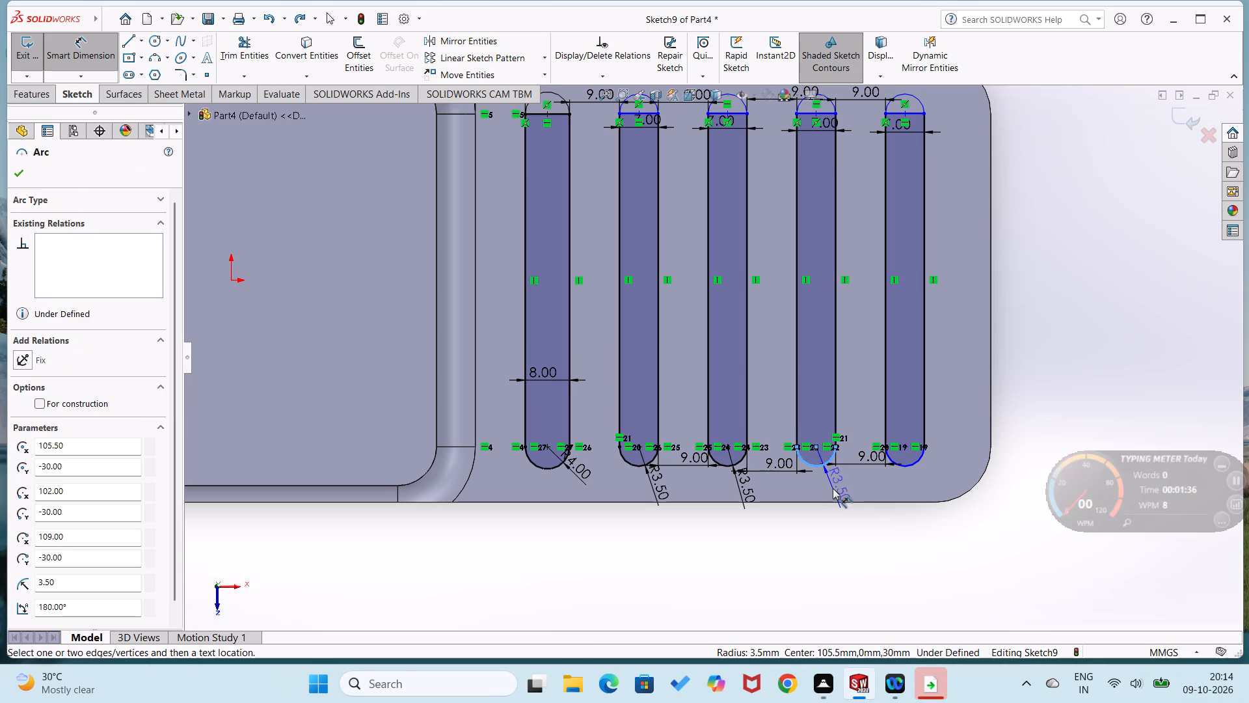
left_click(833, 488)
left_click(909, 465)
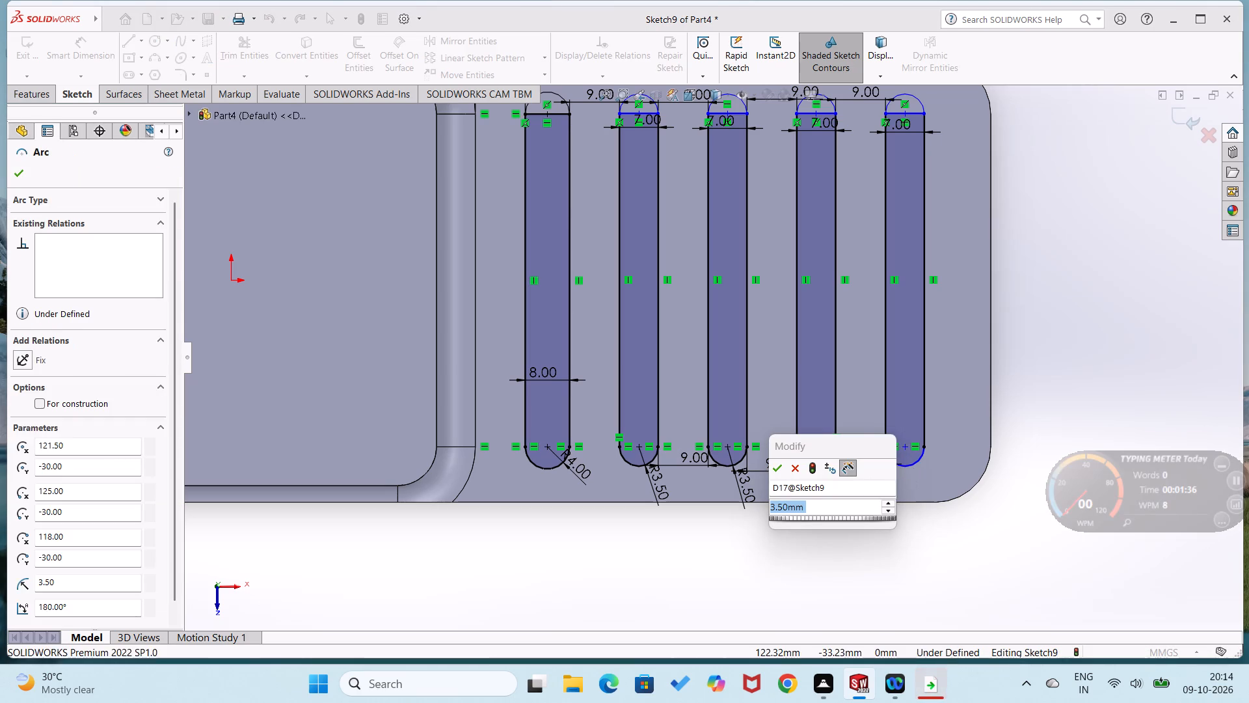
left_click(778, 463)
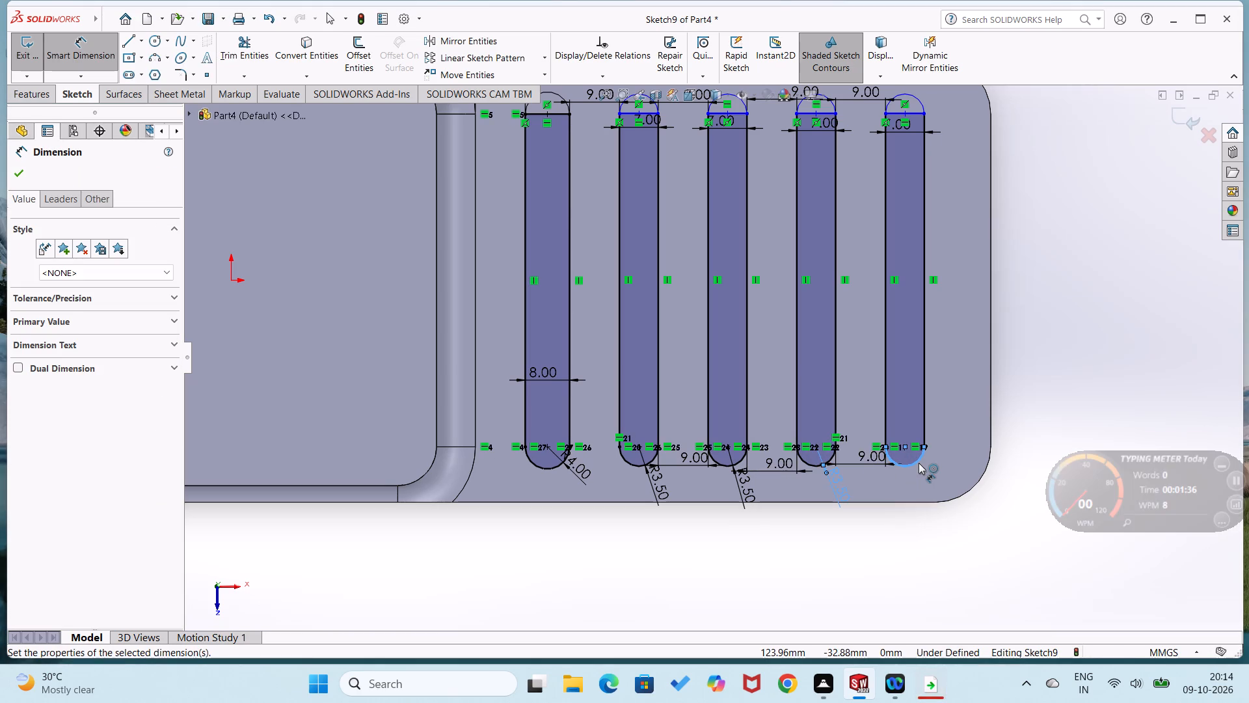
left_click_drag(919, 463, 920, 471)
left_click(926, 482)
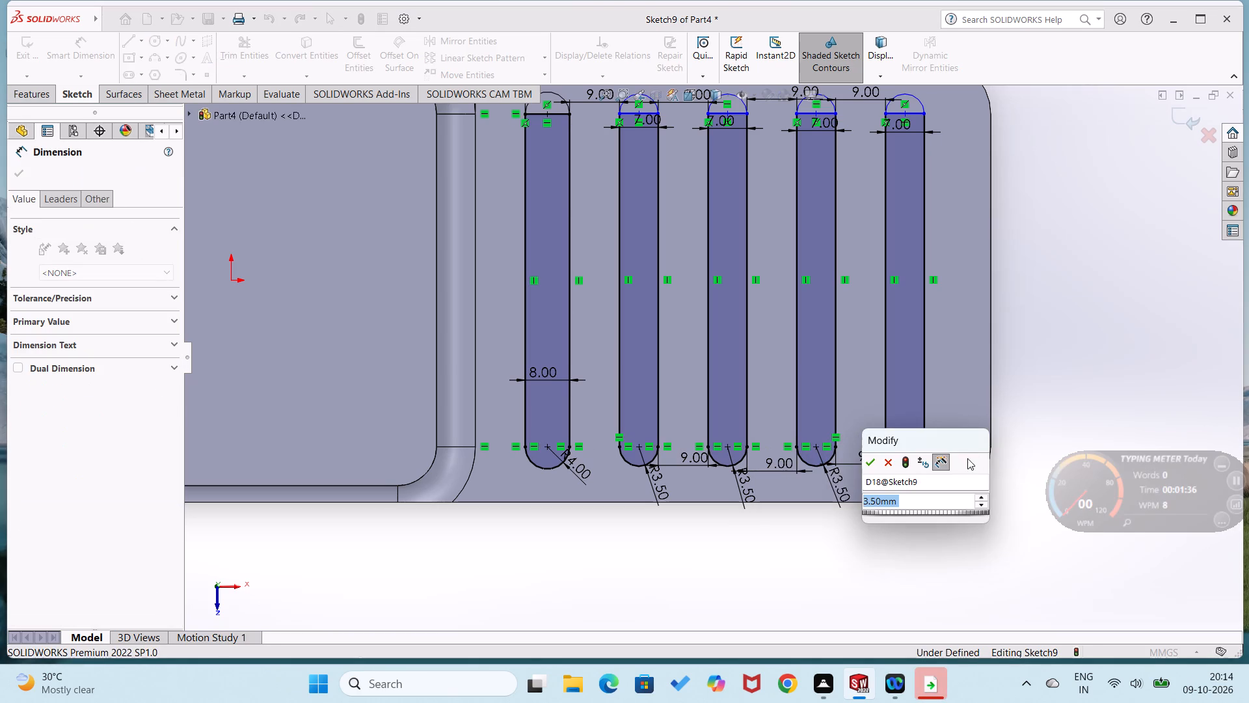
left_click(865, 473)
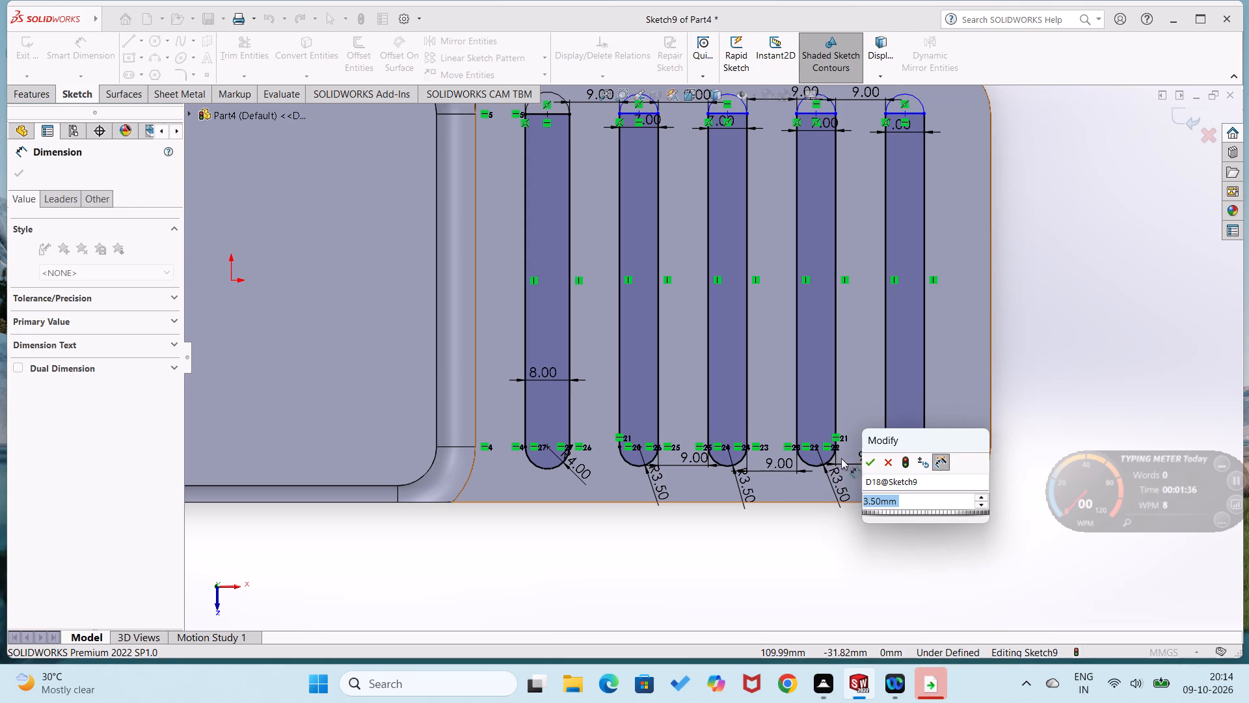
left_click(873, 460)
Trim away the straight top lines of all five slots, accepting deletion of their midpoint relations, so each upper end is closed by its arc.
scroll(914, 309, "up", 2)
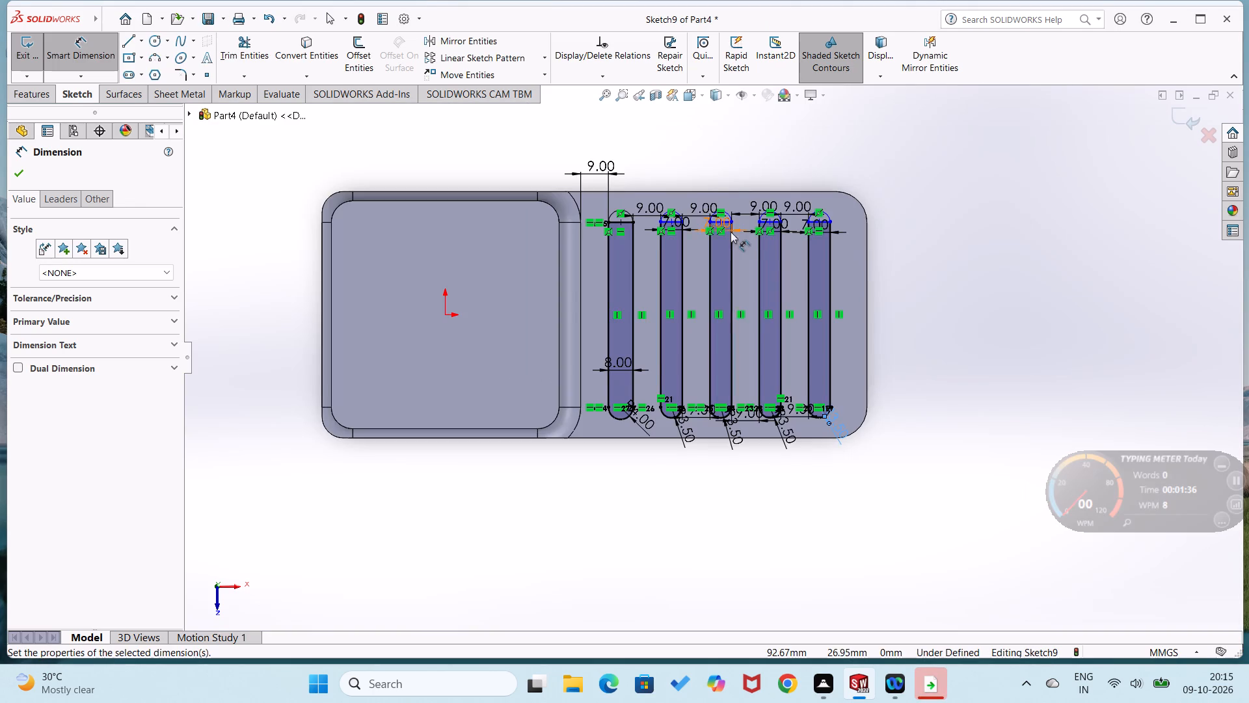
scroll(731, 232, "down", 8)
left_click(234, 51)
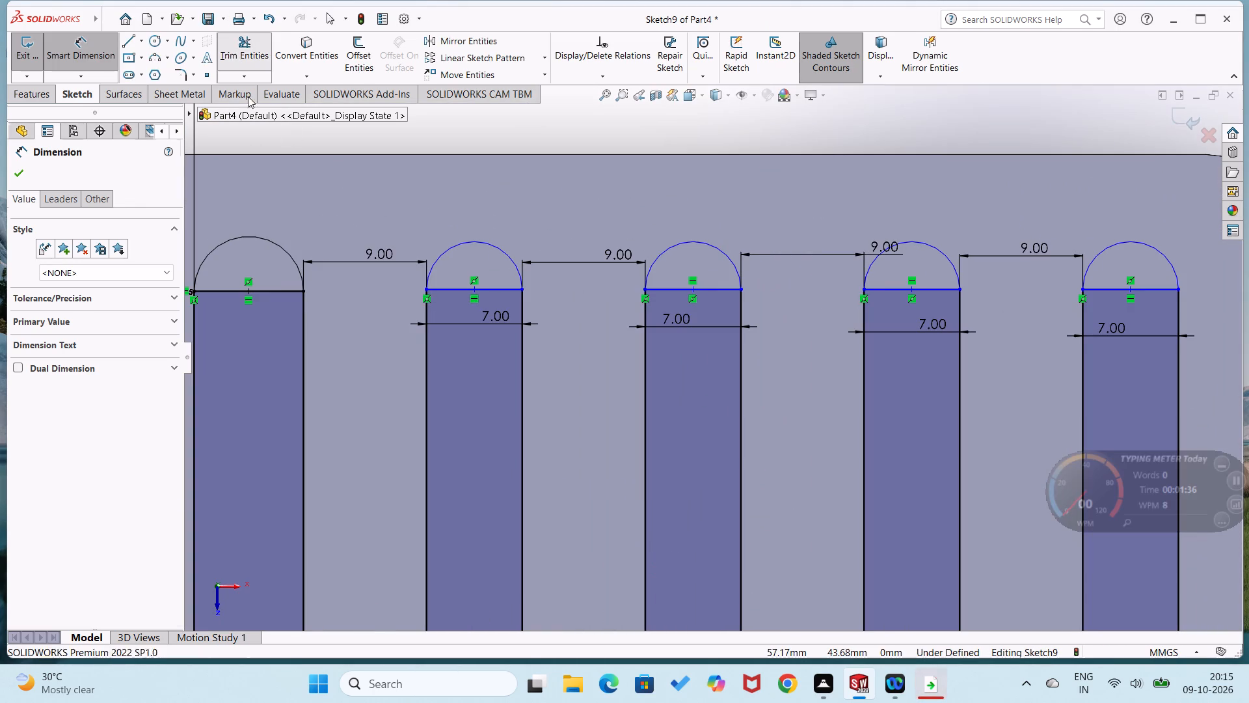
left_click(282, 292)
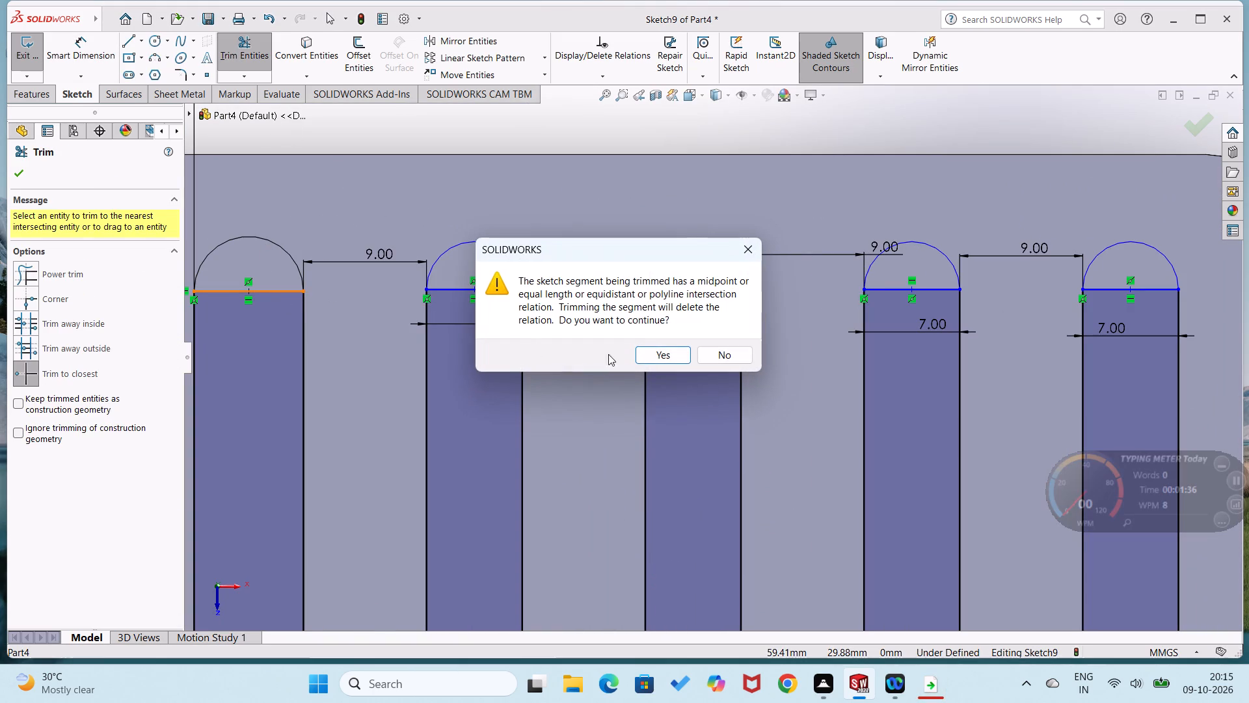
left_click(650, 363)
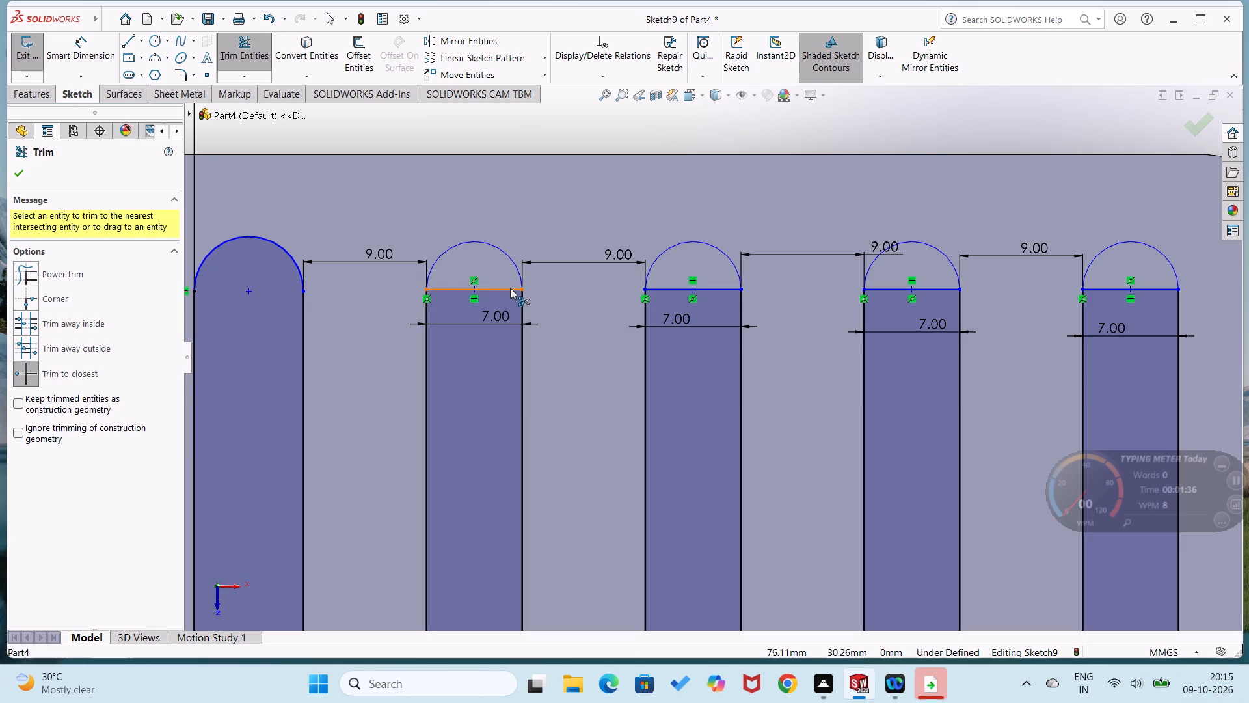
left_click(510, 288)
left_click(652, 354)
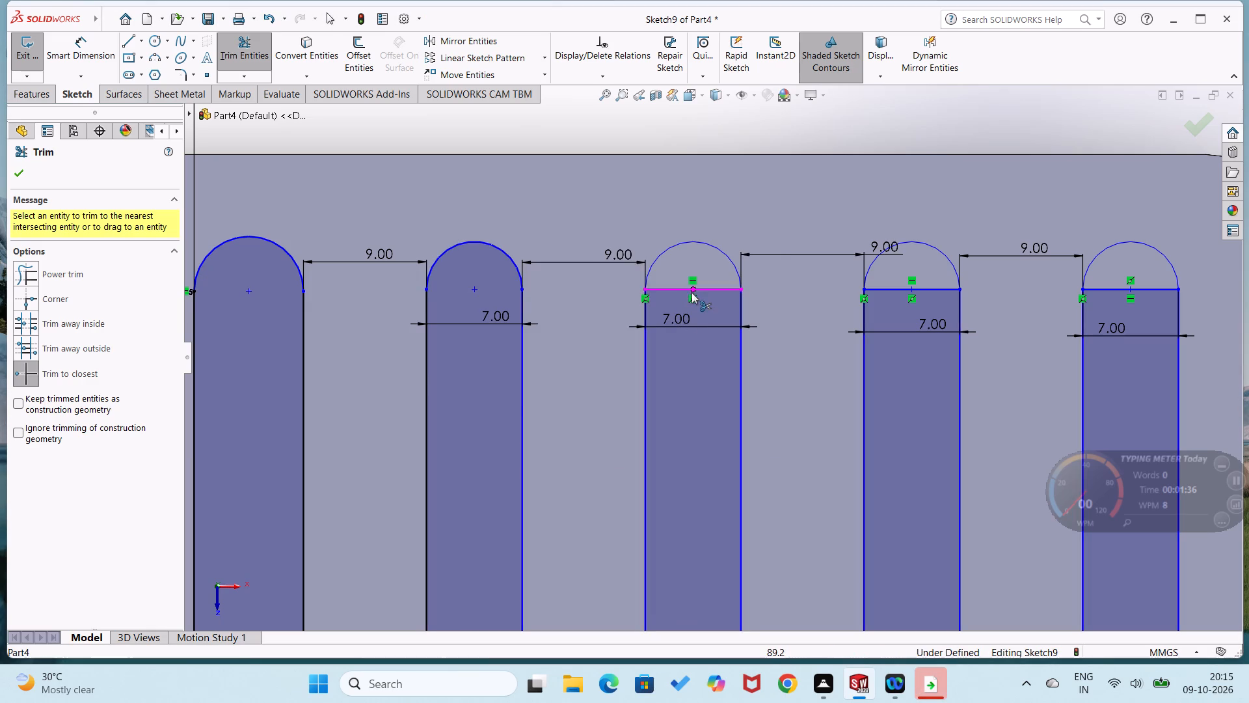
left_click(706, 290)
left_click(671, 354)
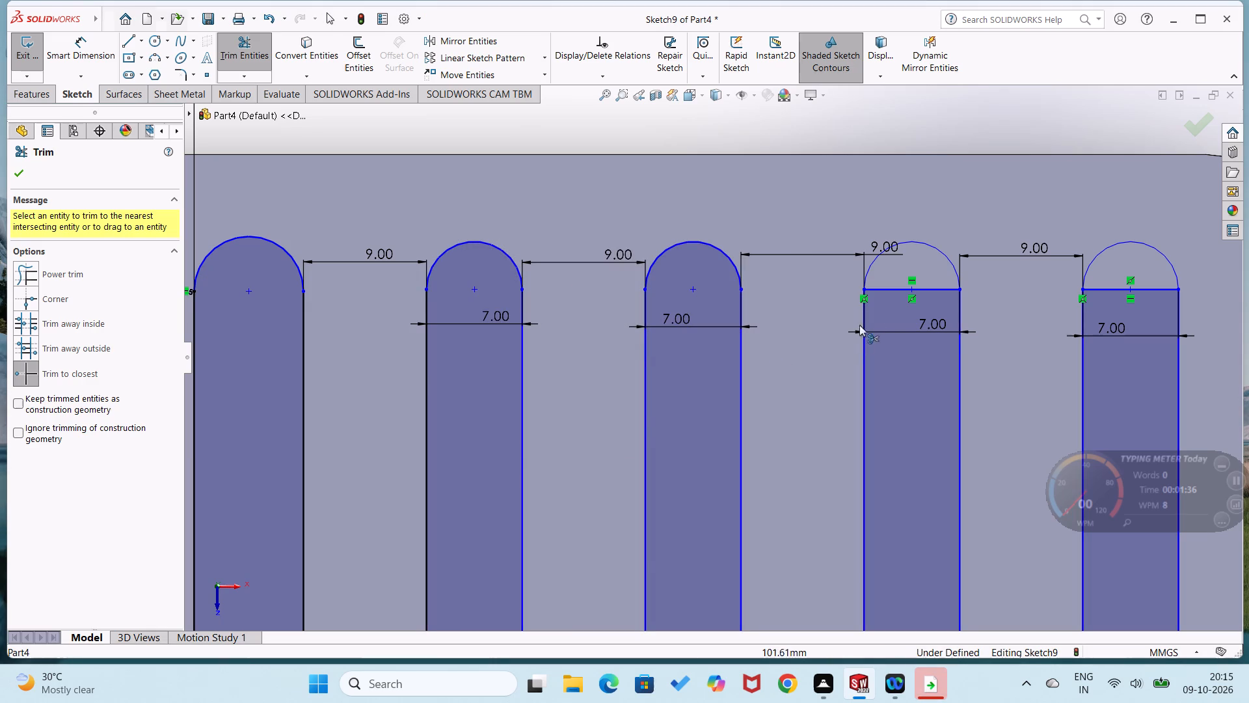
left_click(882, 292)
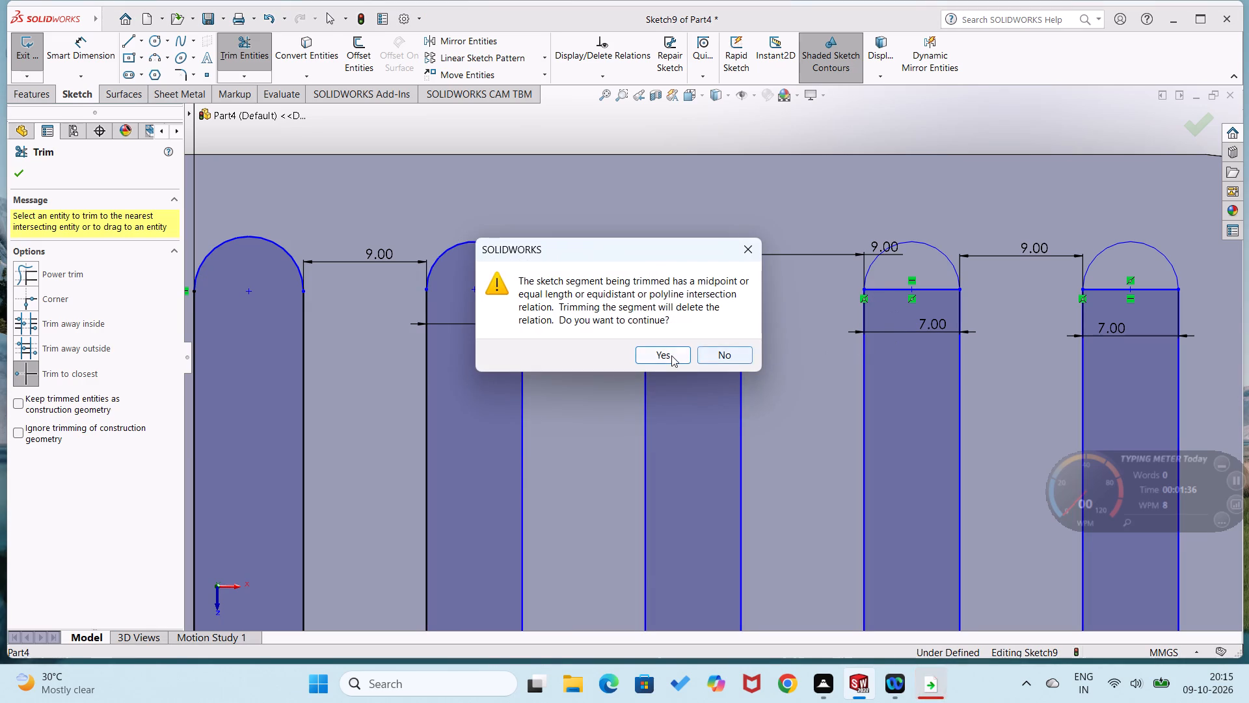
left_click(671, 355)
scroll(1100, 309, "down", 2)
scroll(1099, 303, "up", 3)
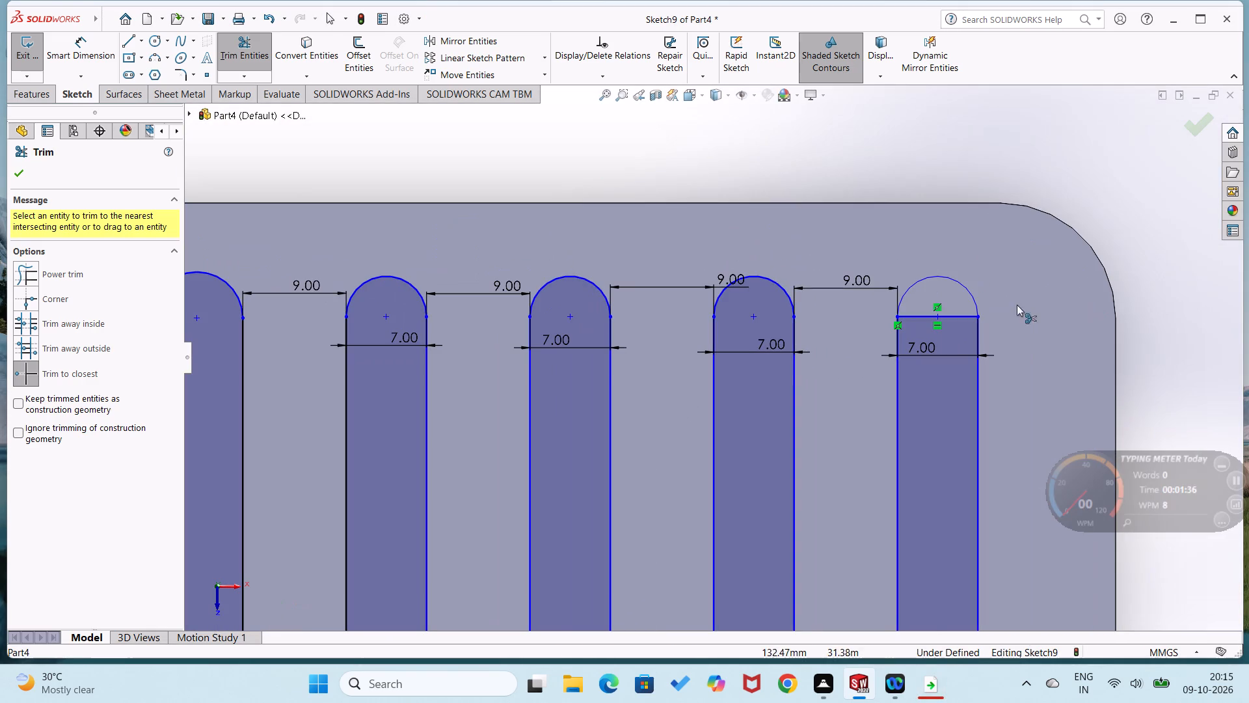
left_click(971, 315)
left_click(670, 357)
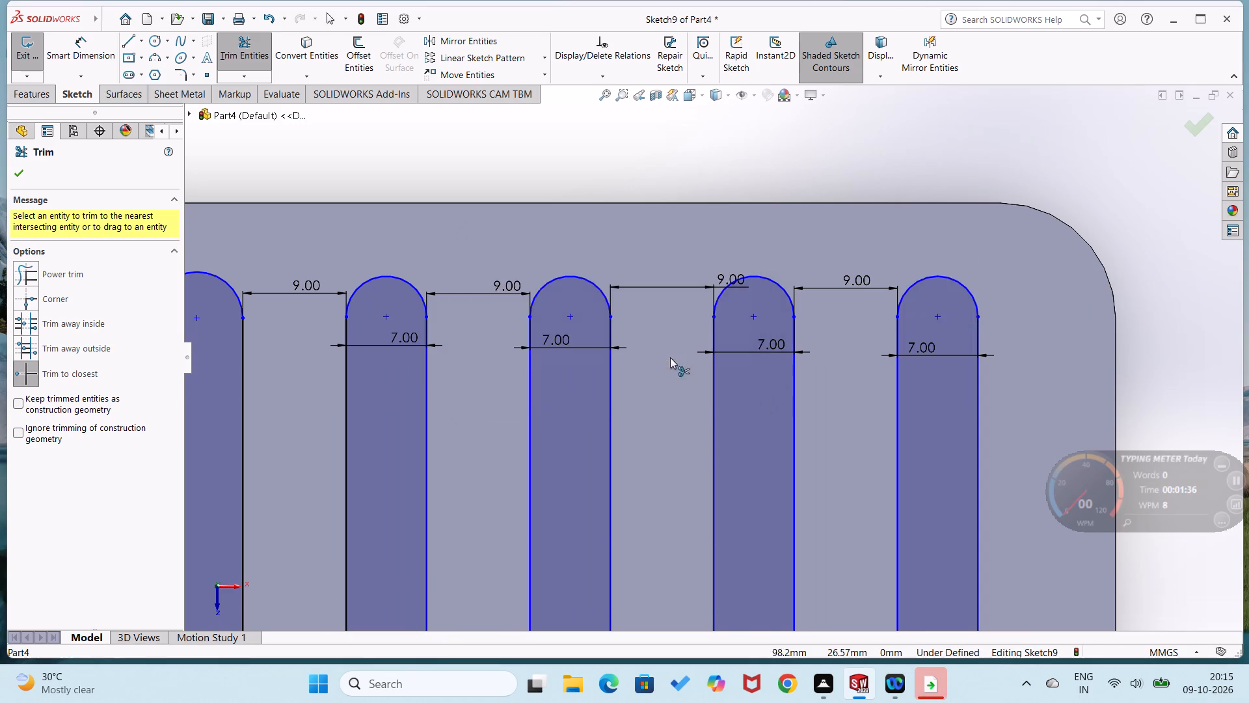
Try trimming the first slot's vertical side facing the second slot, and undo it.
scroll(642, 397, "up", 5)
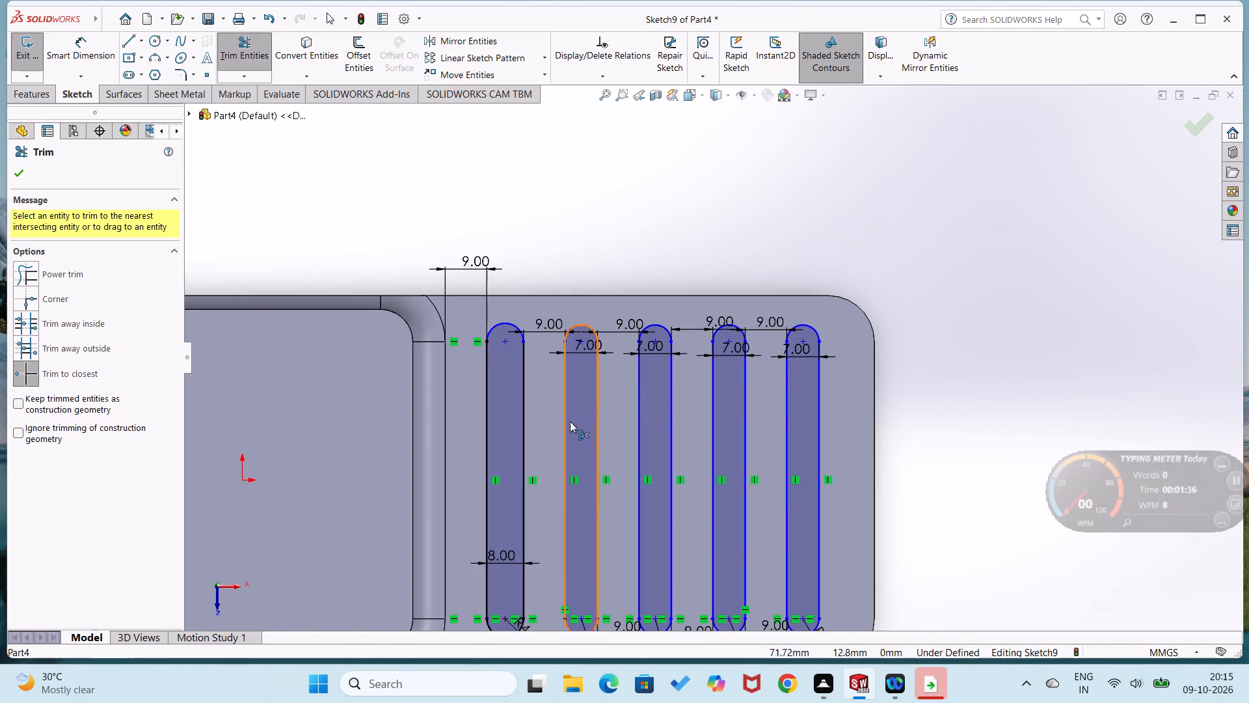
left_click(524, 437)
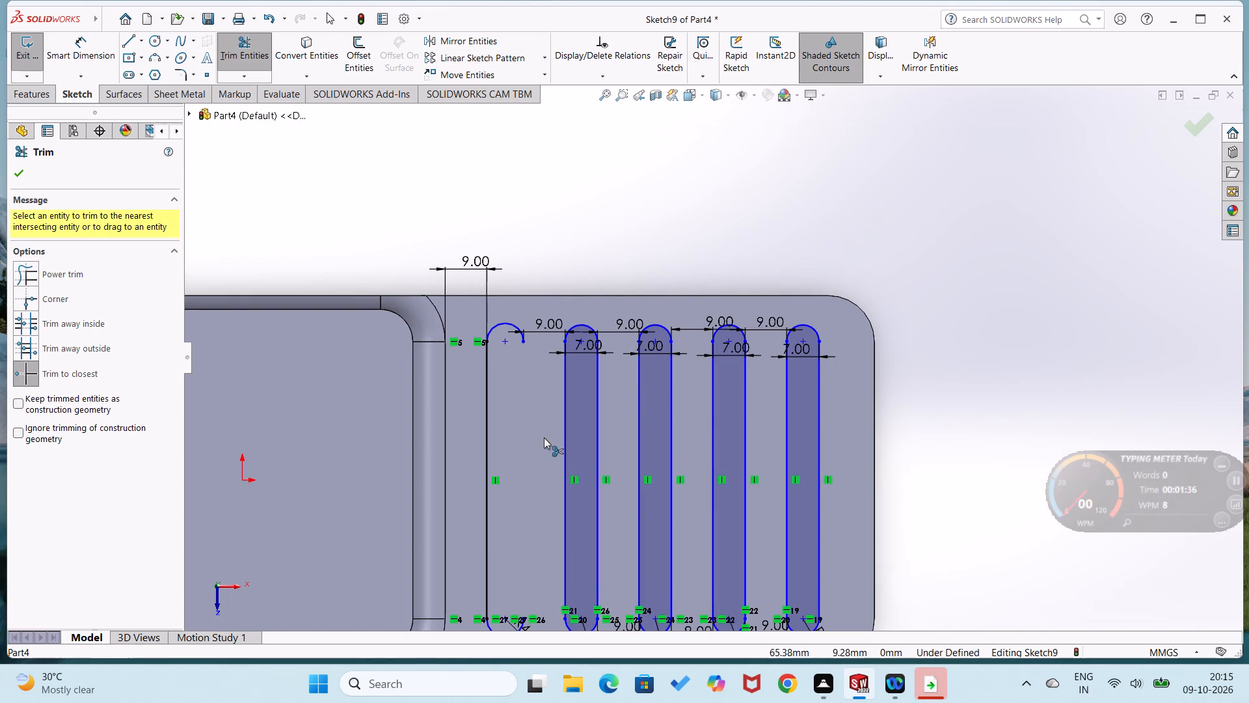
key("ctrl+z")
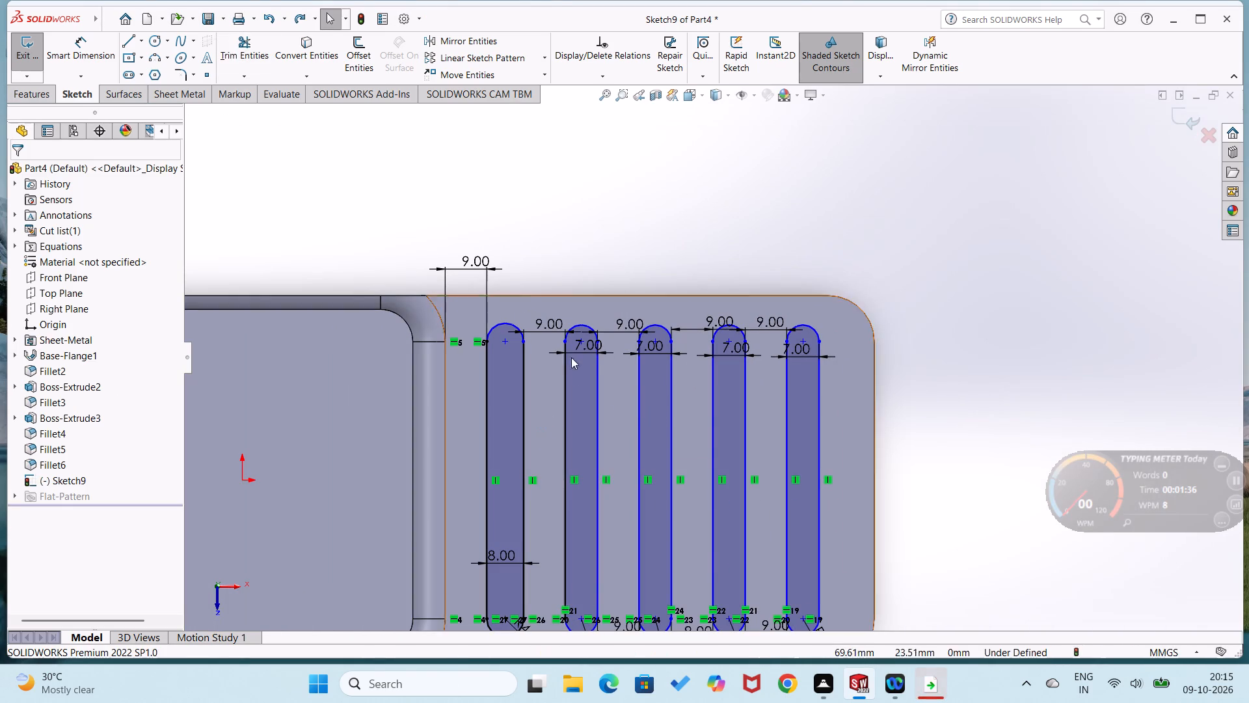
Dimension the length of the first slot's vertical side facing the second slot as 60 mm.
right_click_drag(957, 391, 966, 284)
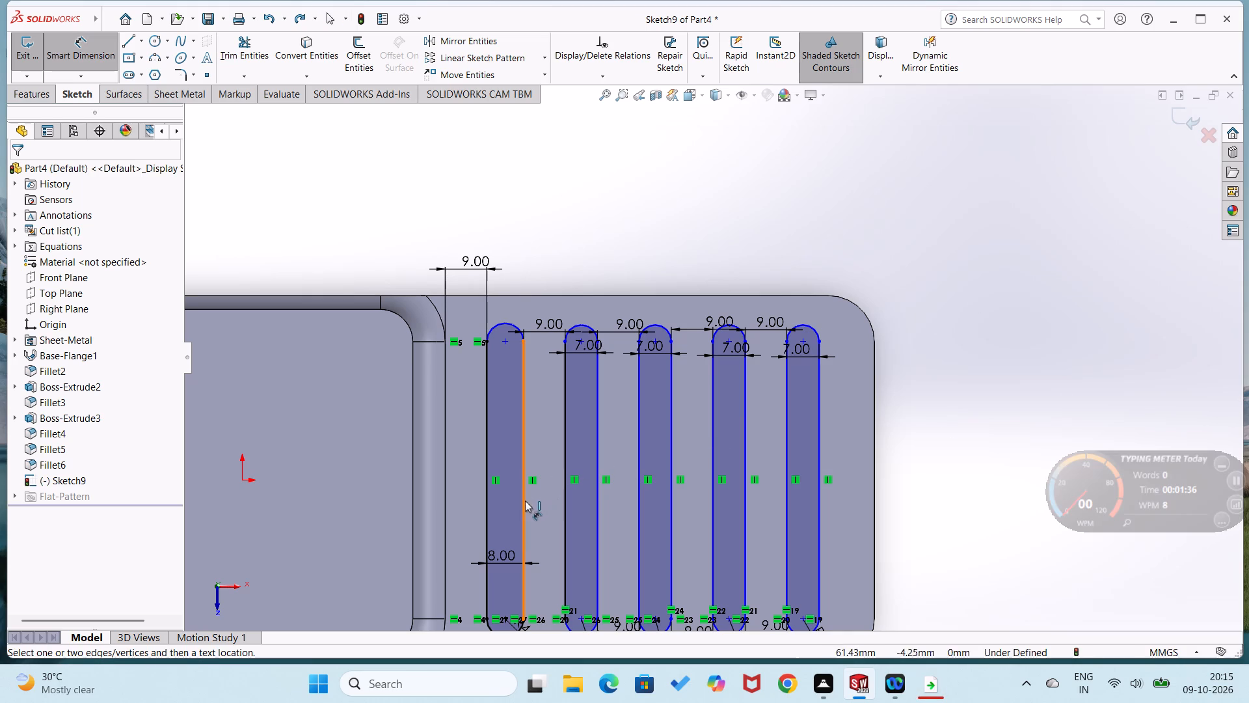
left_click(525, 501)
left_click(548, 502)
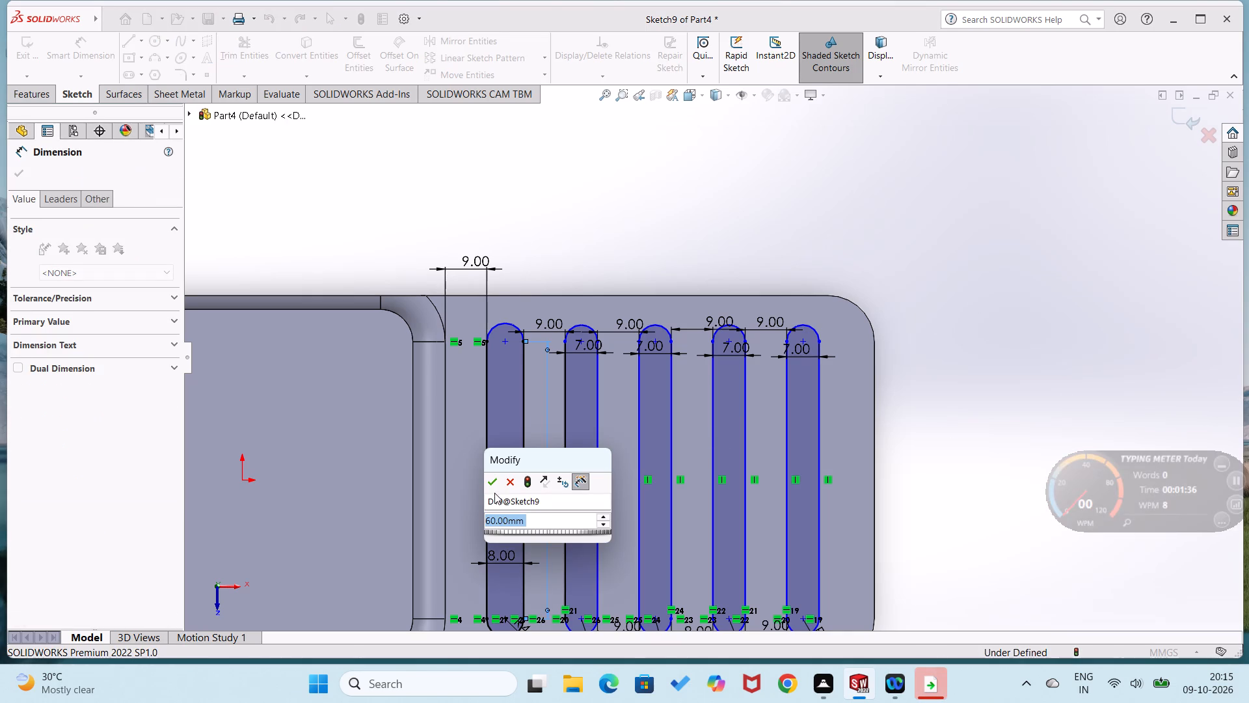
left_click(494, 492)
left_click(496, 484)
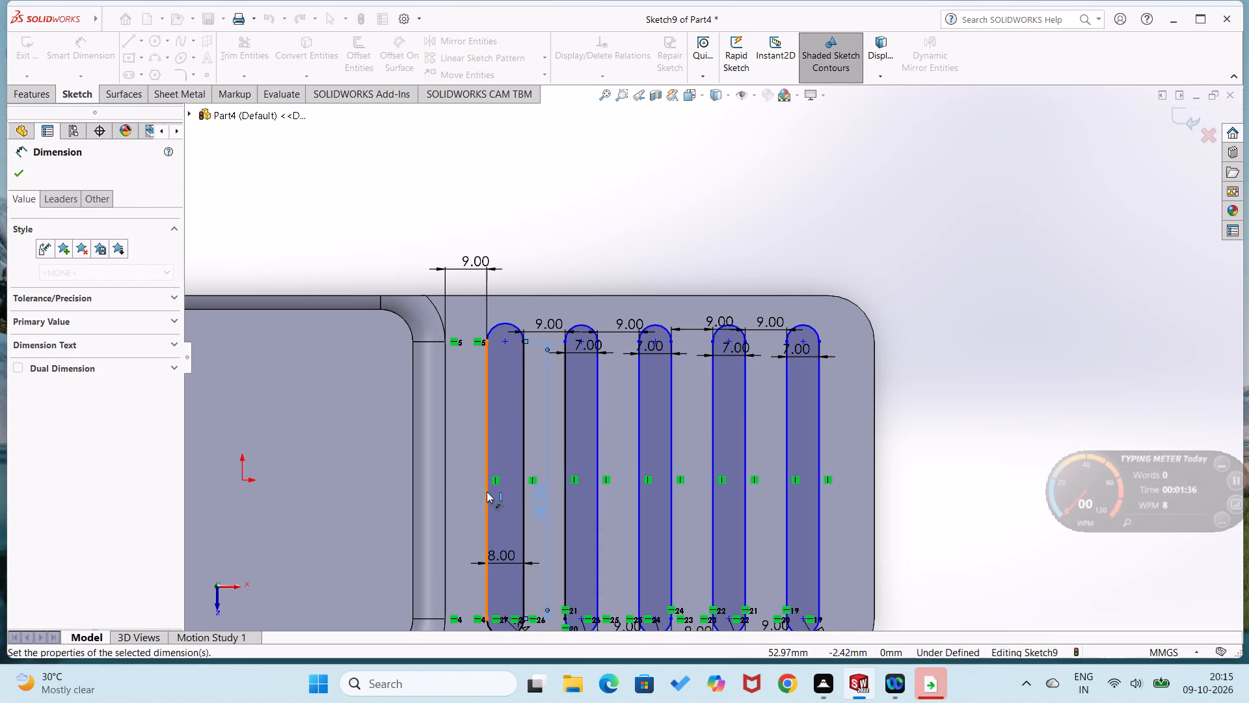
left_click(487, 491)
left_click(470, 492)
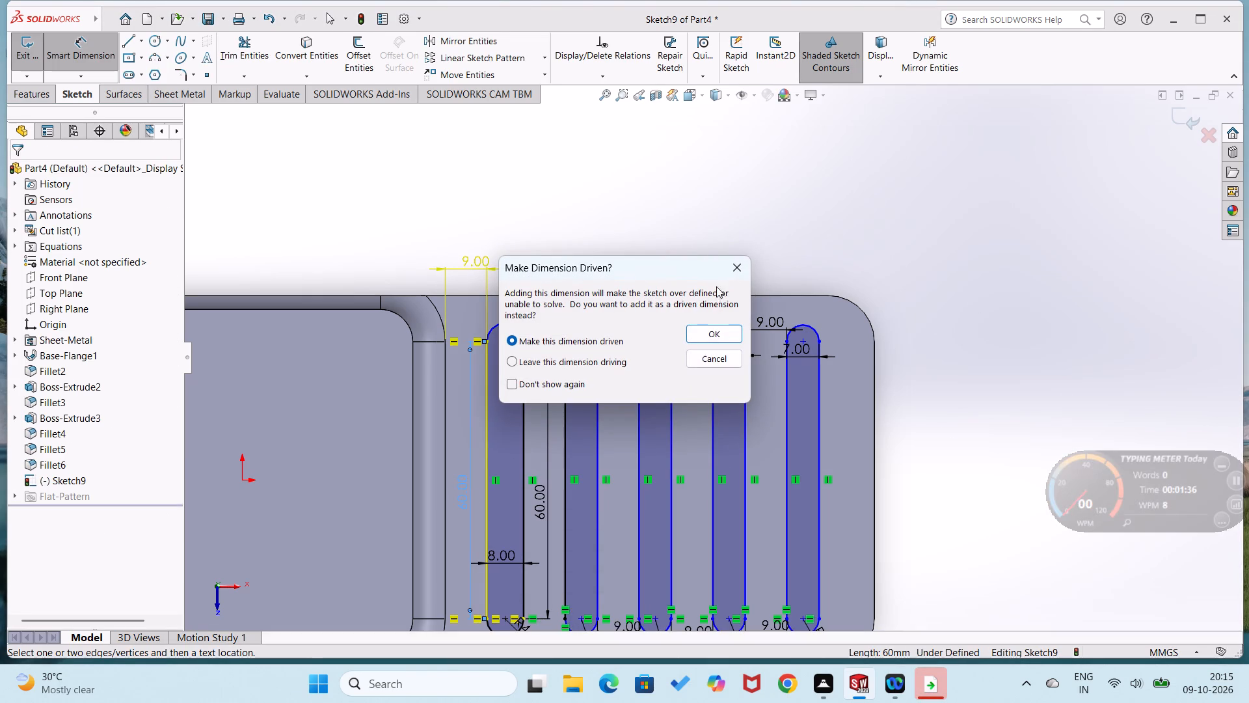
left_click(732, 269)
Dimension the length of the second slot's vertical side facing the third slot as 60 mm.
left_click(598, 504)
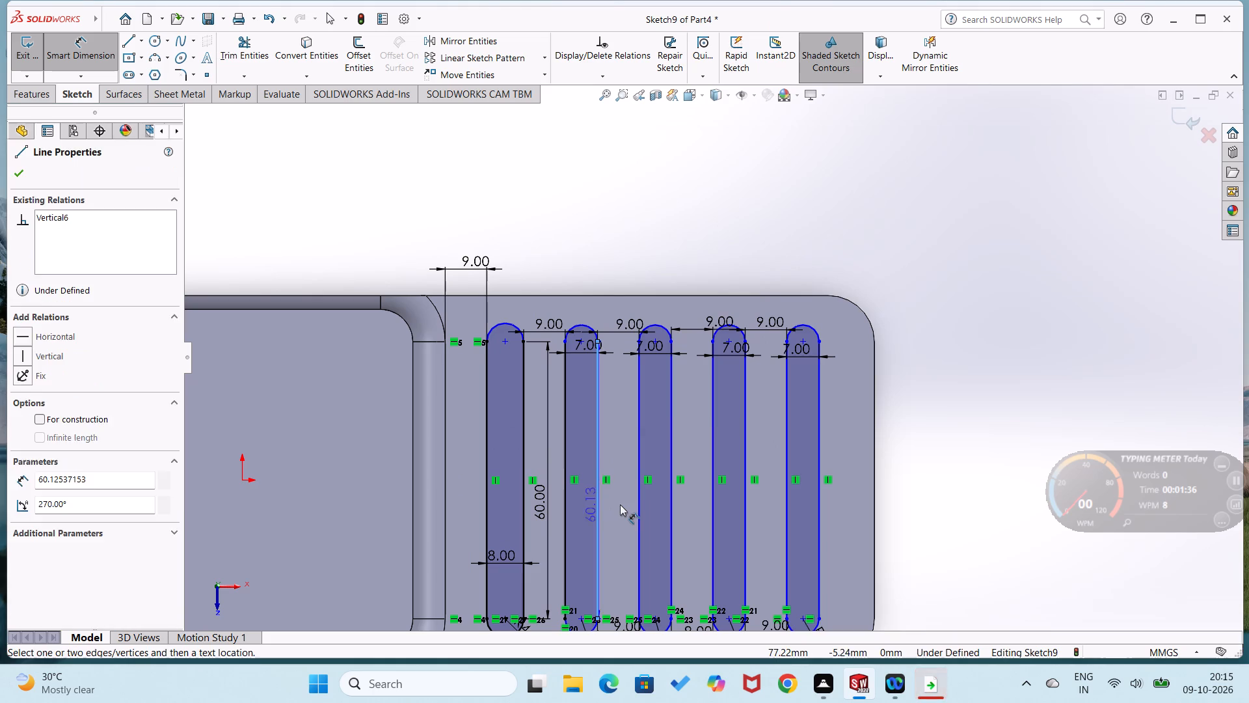
left_click(621, 504)
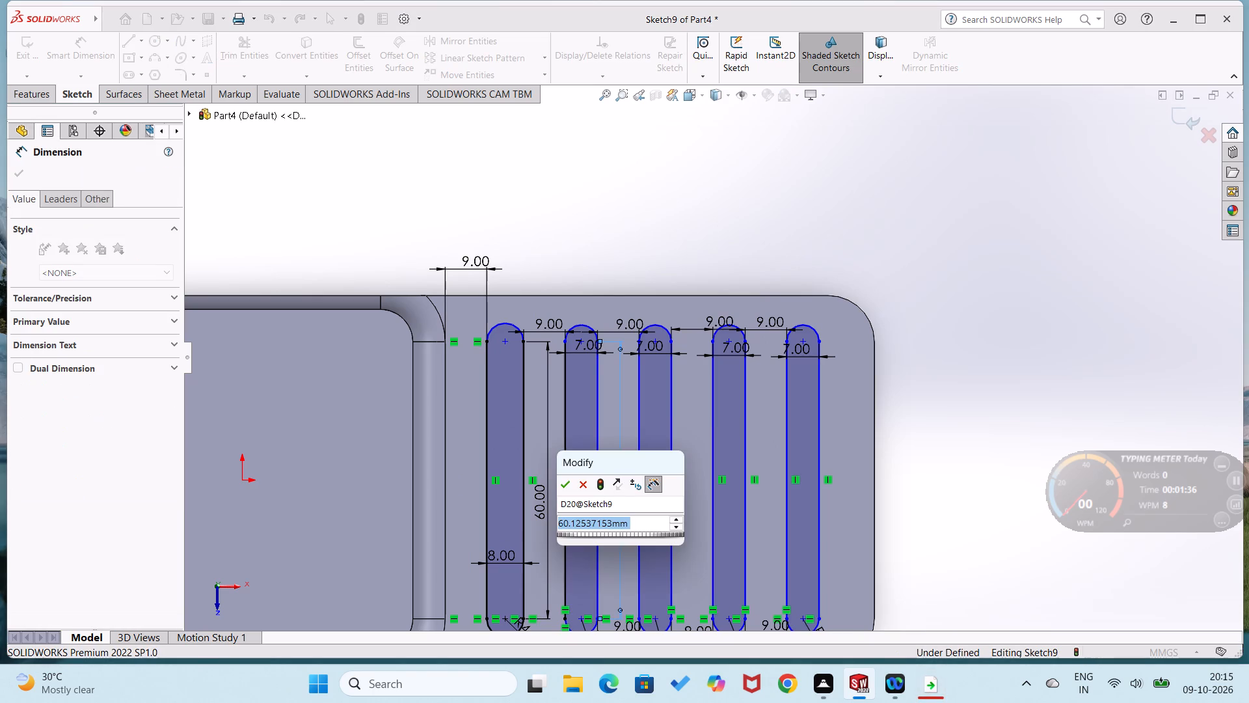
type("60")
key("Return")
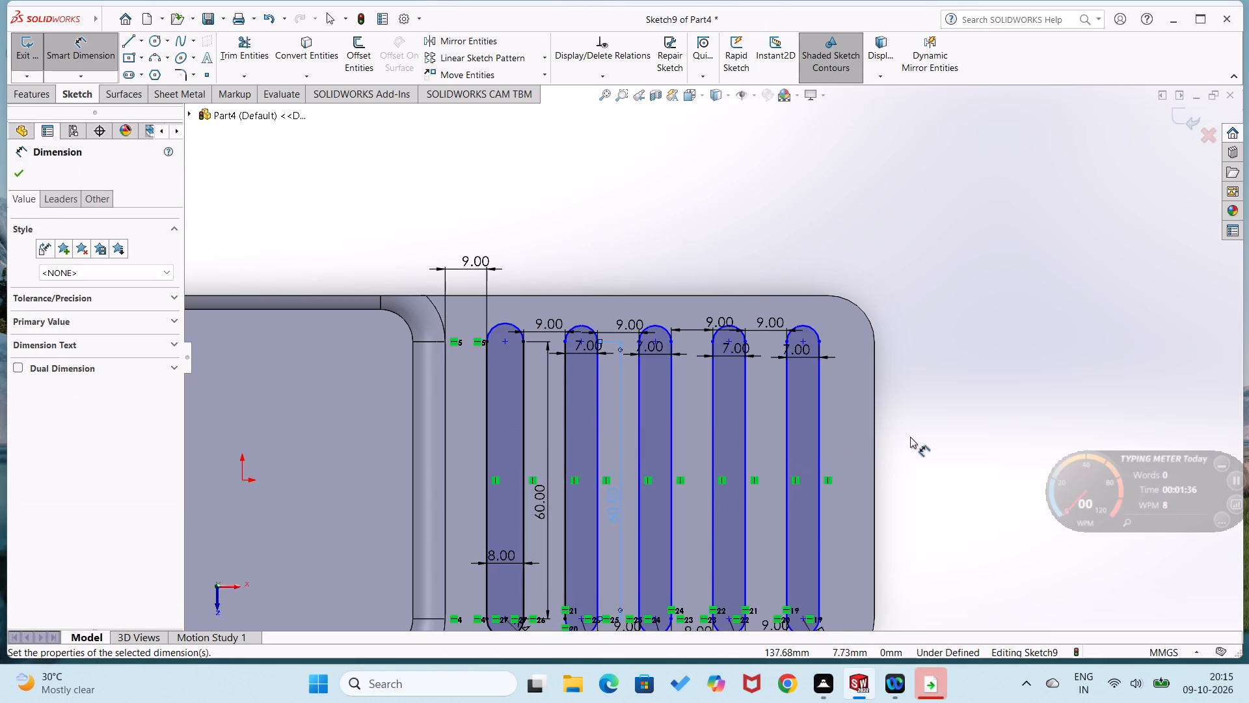
left_click(915, 433)
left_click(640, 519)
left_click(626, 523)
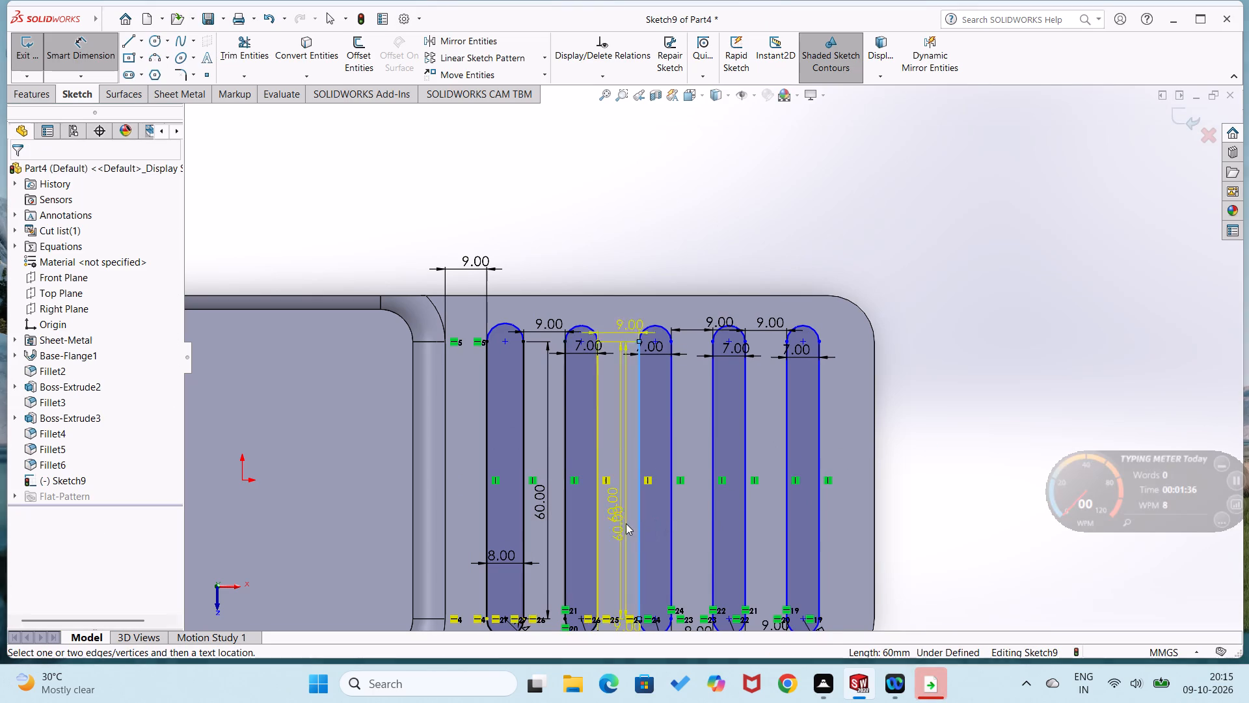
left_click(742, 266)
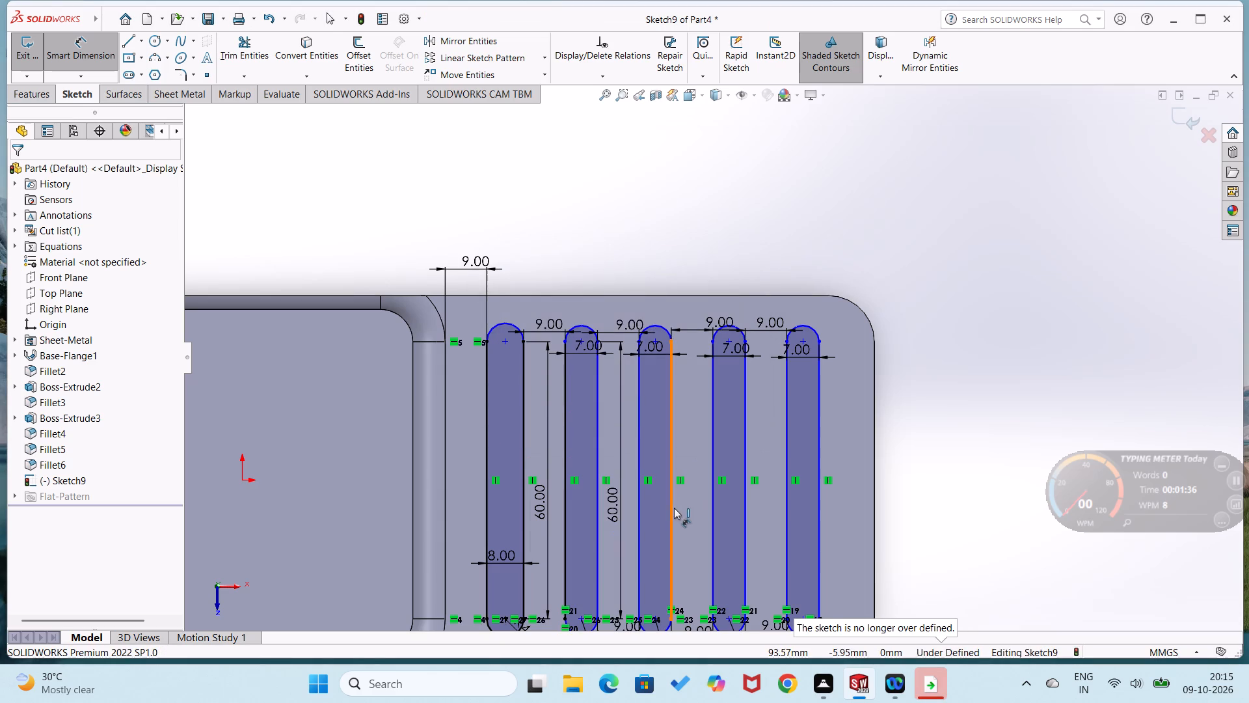
Dimension the length of the third slot's vertical side facing the fourth slot as 60 mm.
left_click(673, 509)
left_click(695, 512)
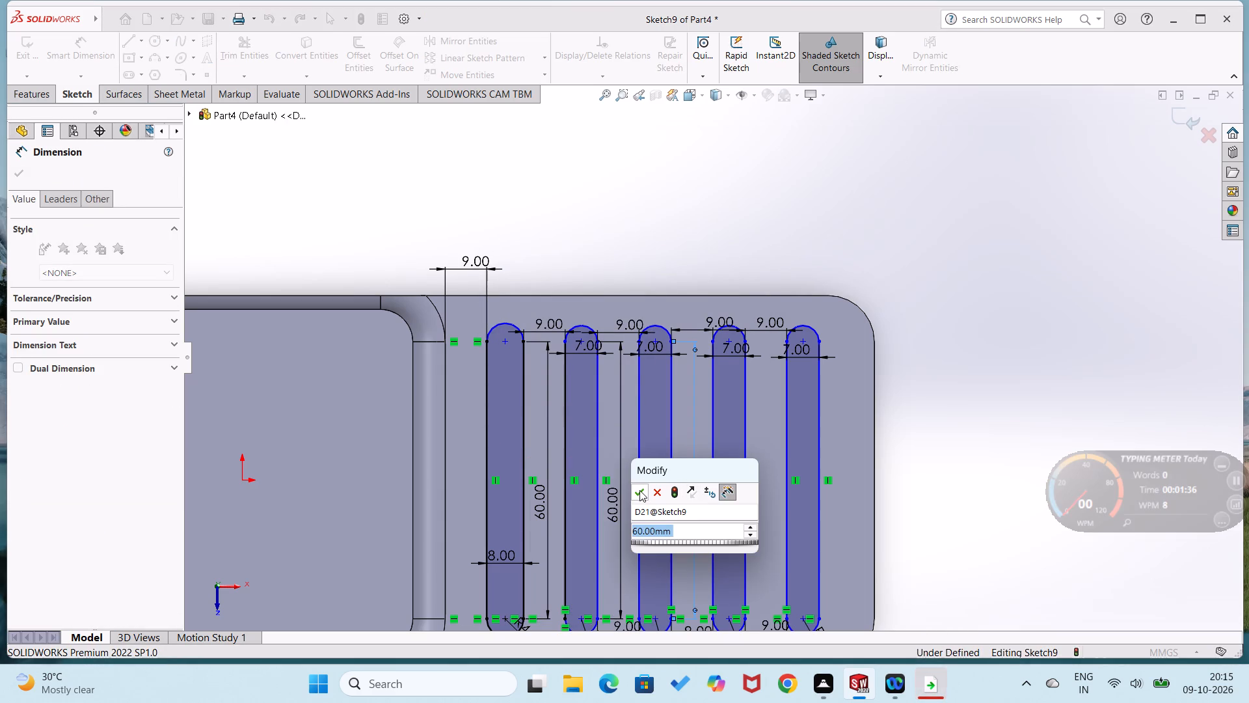
left_click(639, 490)
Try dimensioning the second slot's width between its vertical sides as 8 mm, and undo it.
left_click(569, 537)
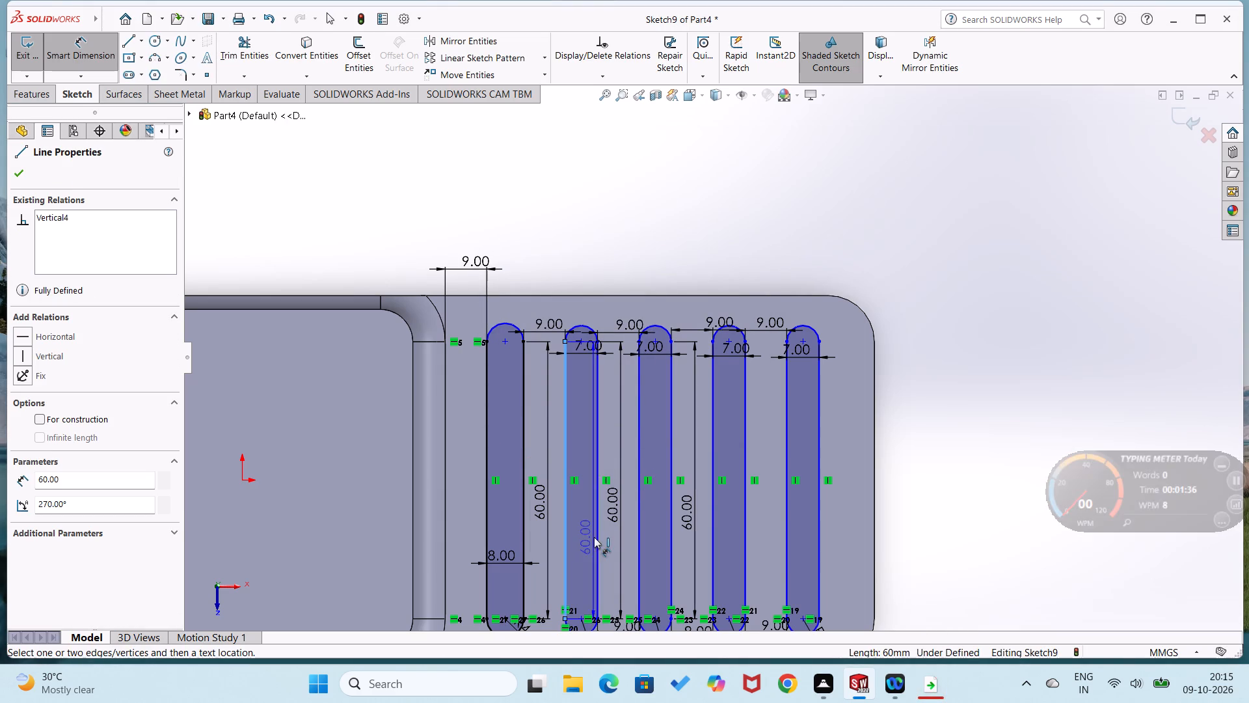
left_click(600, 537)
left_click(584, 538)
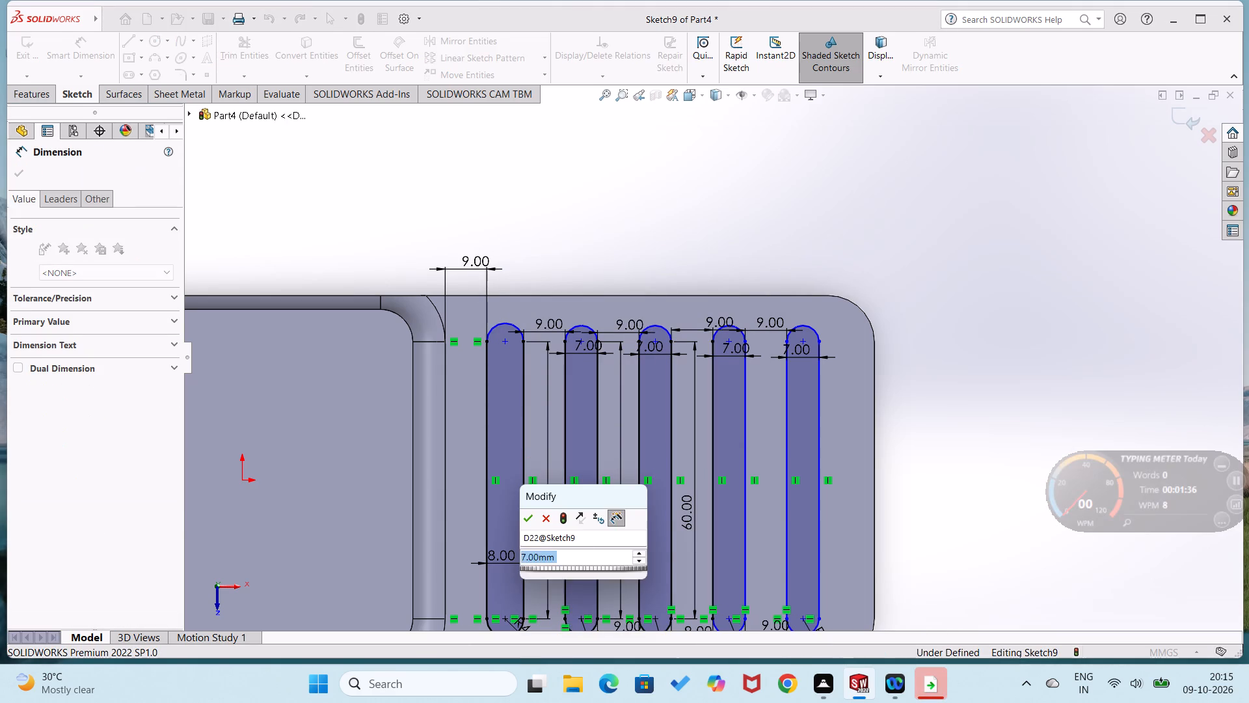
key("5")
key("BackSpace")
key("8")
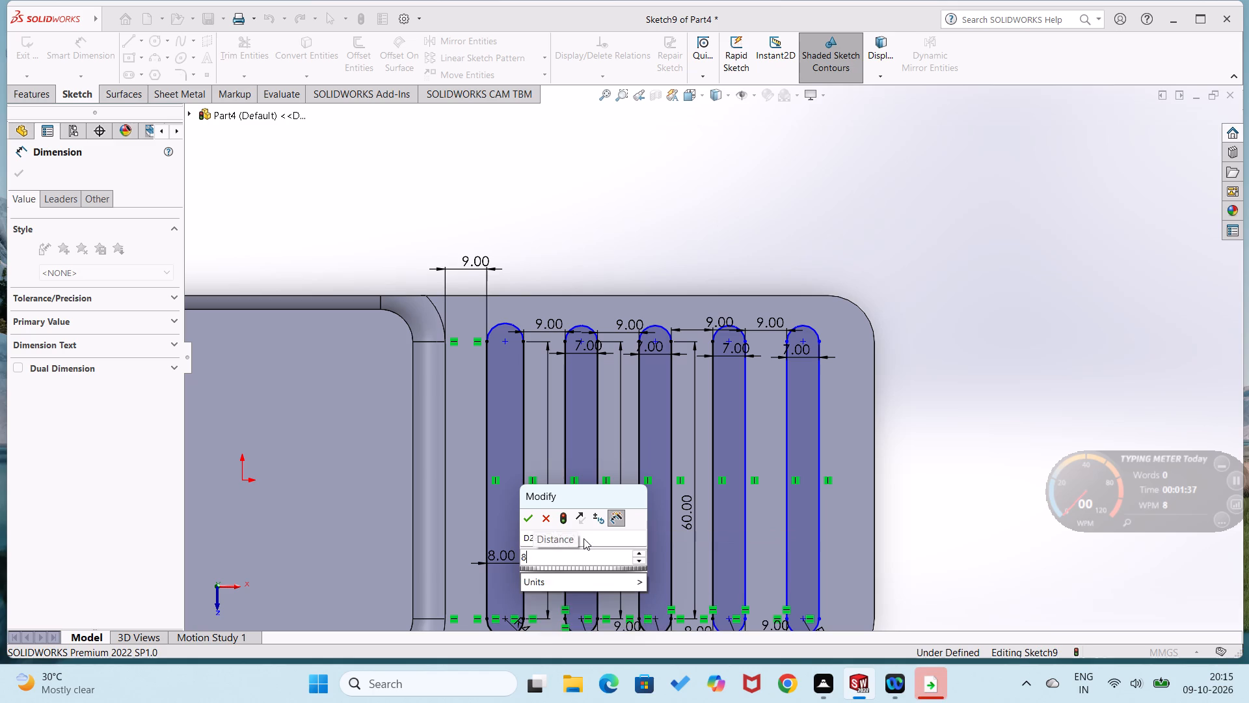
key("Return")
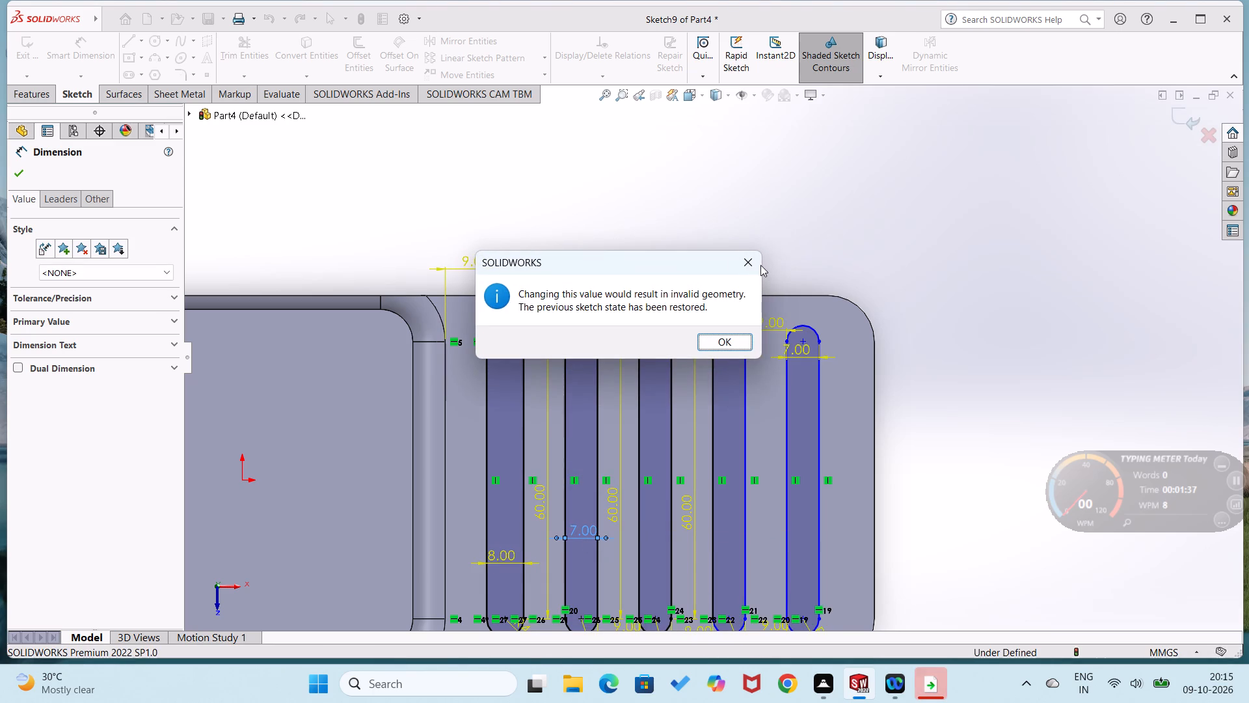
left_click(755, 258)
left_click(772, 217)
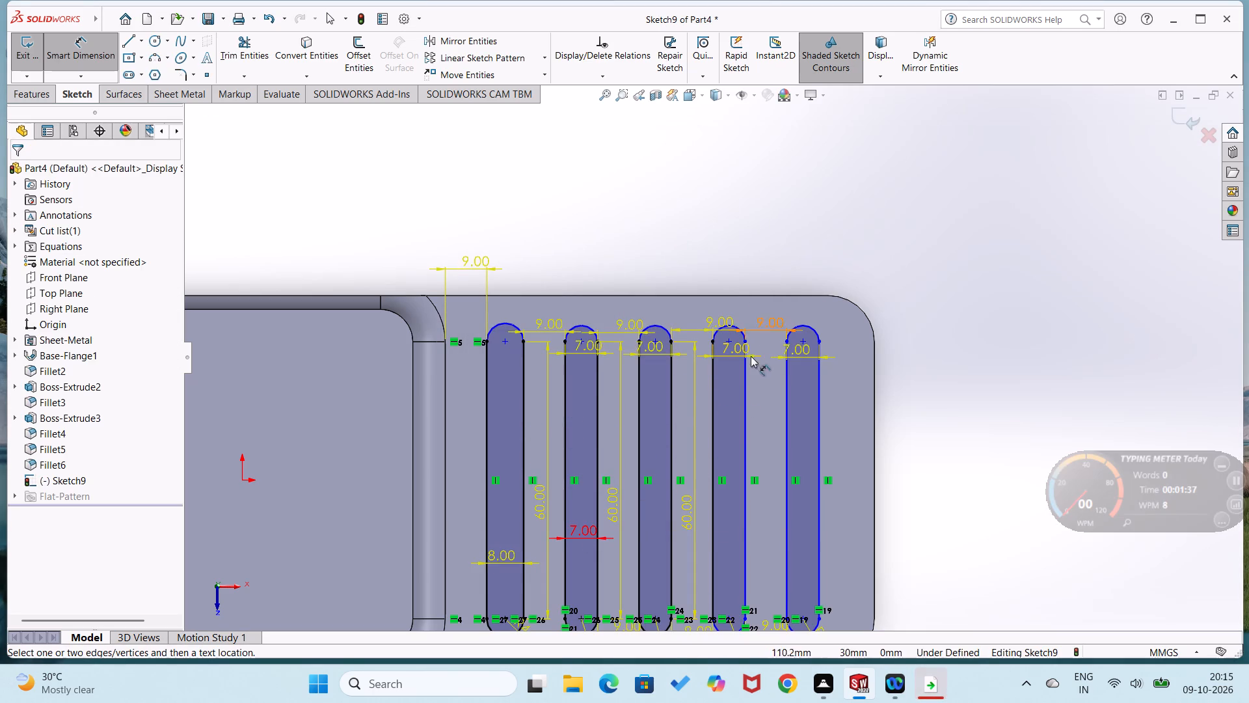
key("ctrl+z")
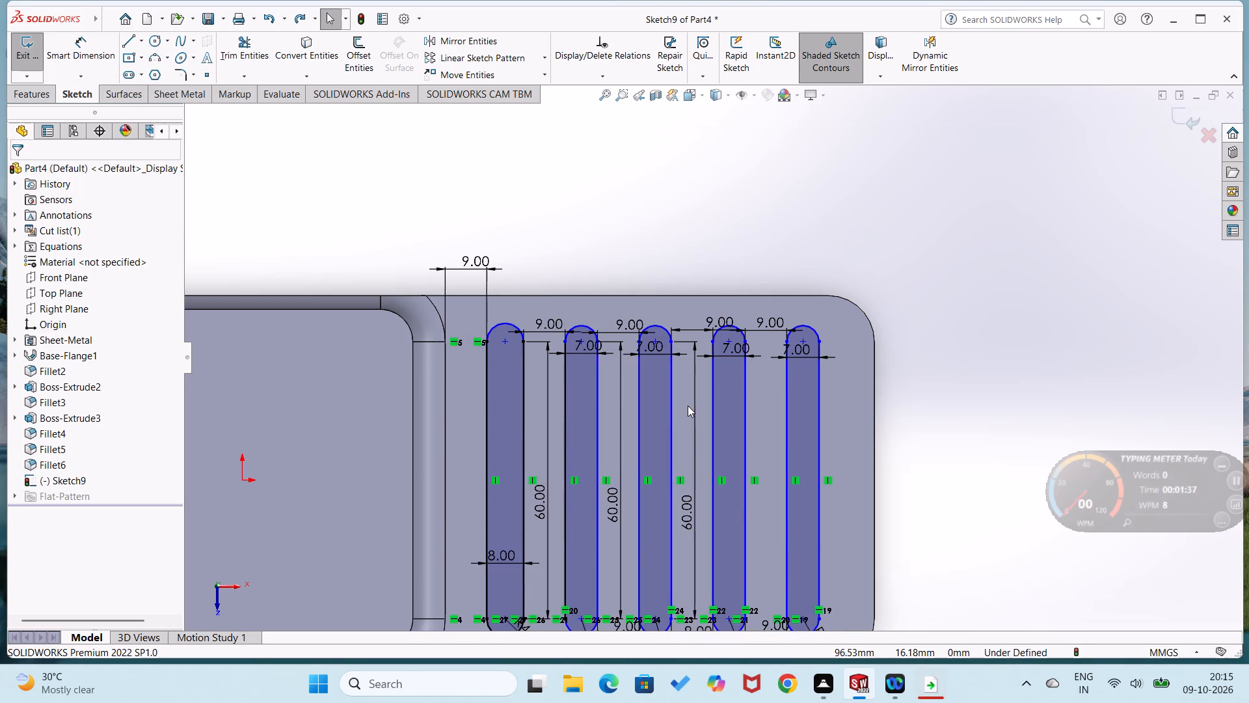
Dimension the second slot's width between its two vertical sides as 7 mm.
left_click(600, 457)
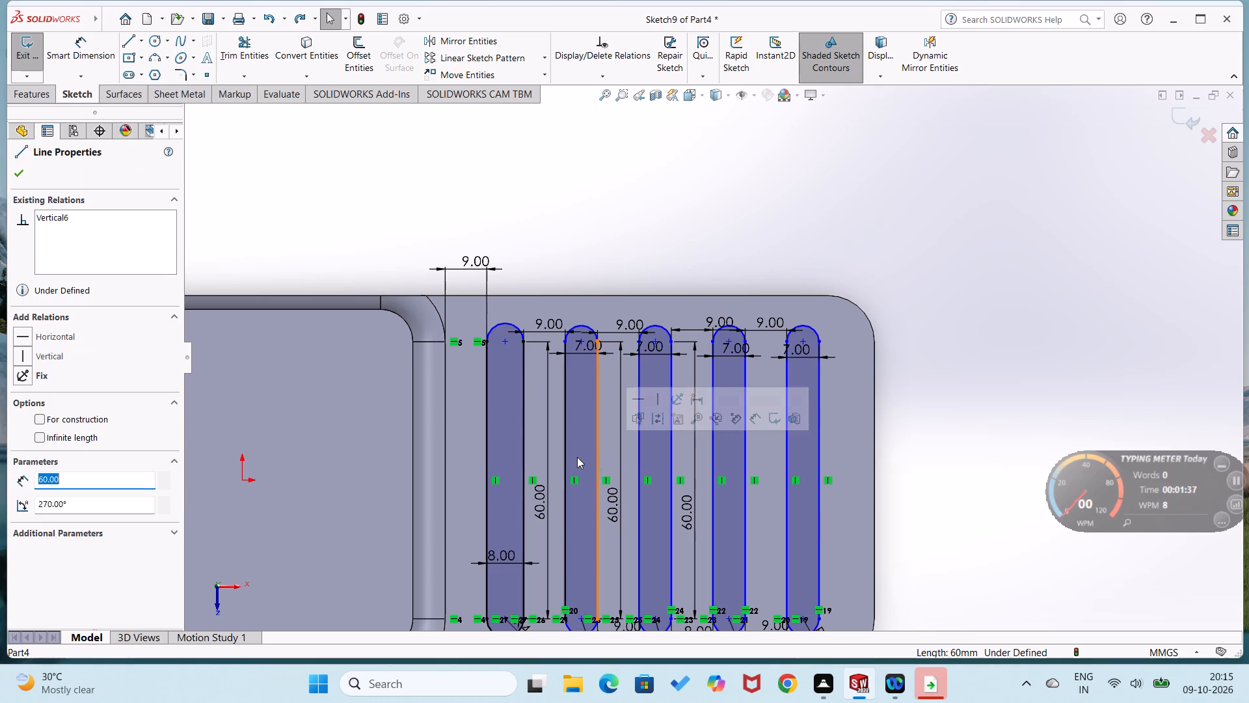
right_click_drag(974, 380, 961, 244)
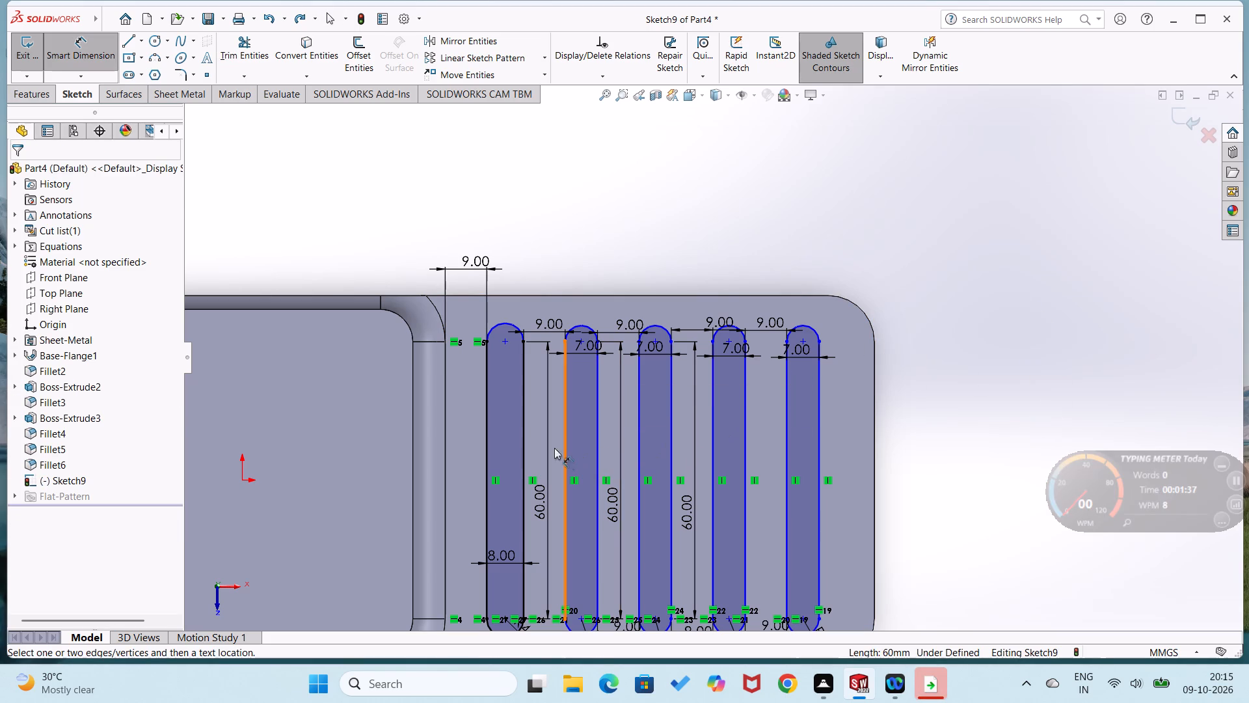
left_click(566, 447)
left_click(598, 447)
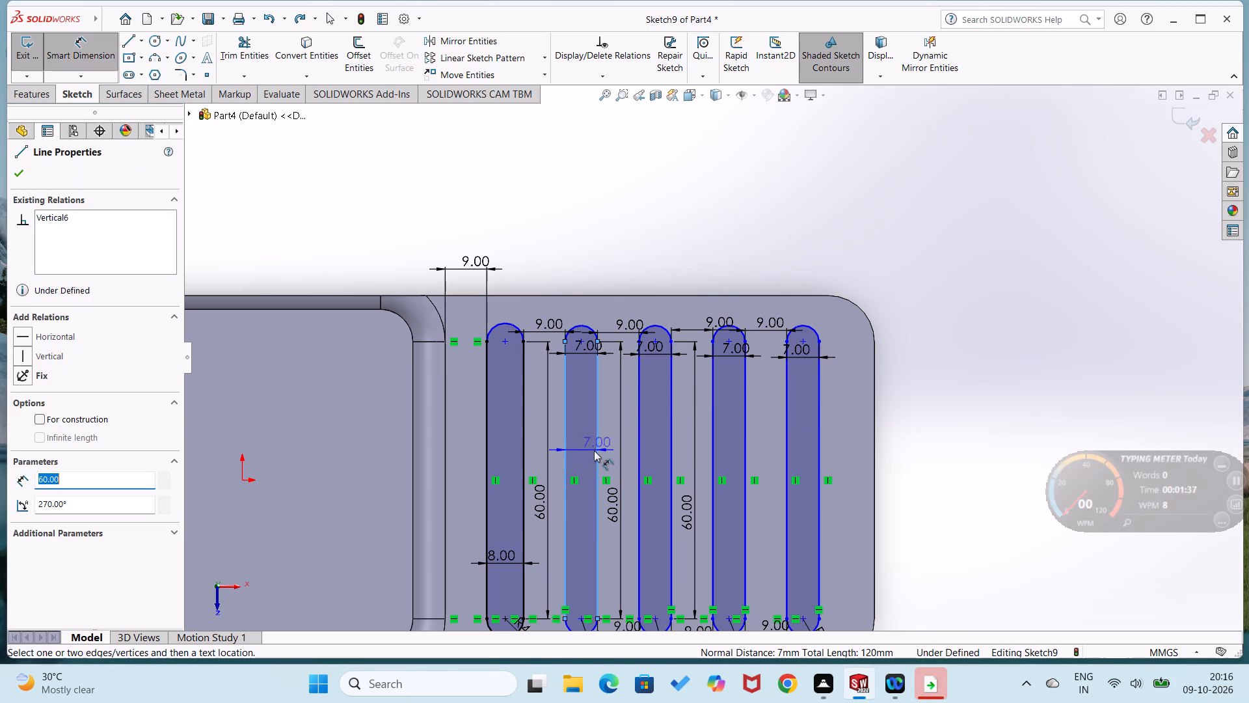
left_click(586, 454)
left_click(530, 434)
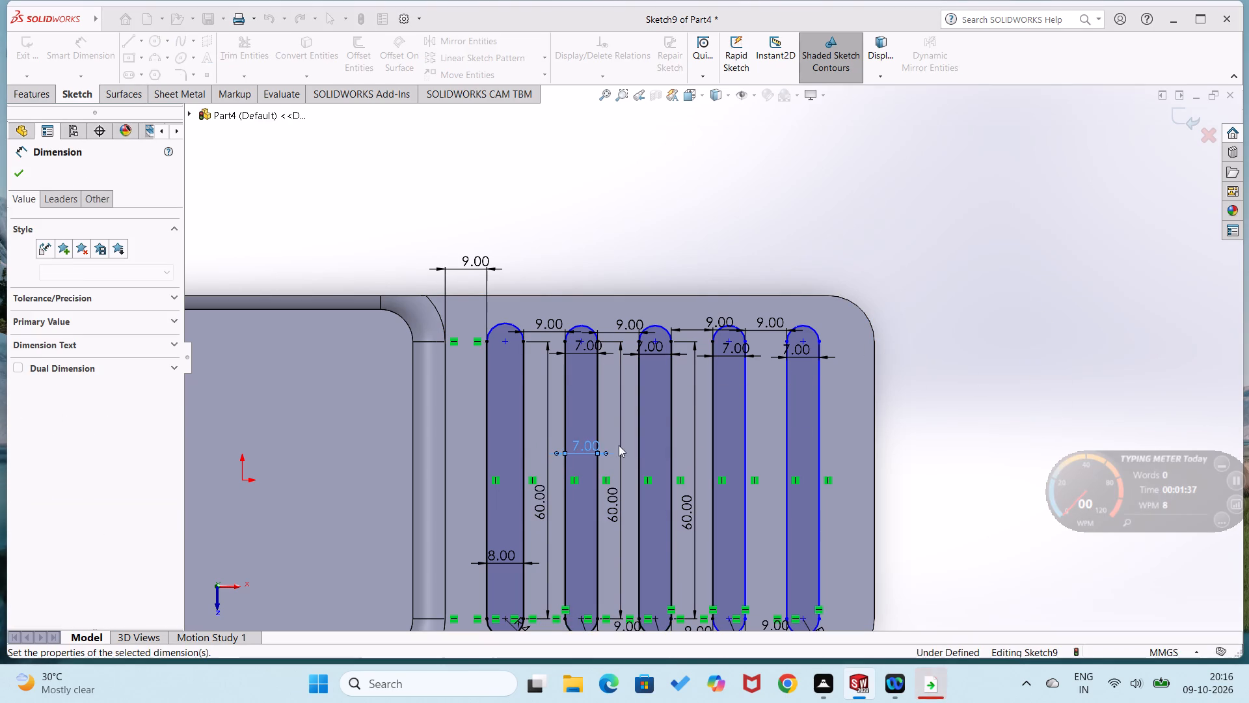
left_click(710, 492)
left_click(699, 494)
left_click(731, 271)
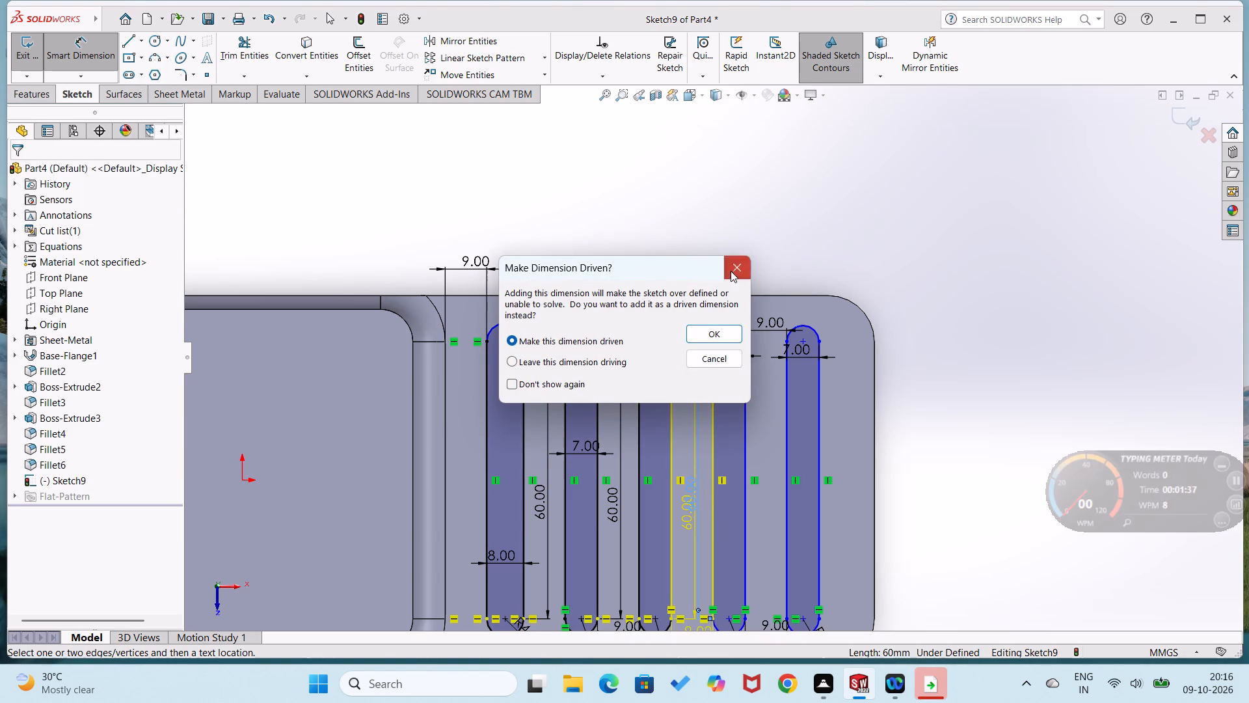
Dimension the widths of the fourth and fifth slots between their vertical sides as 7 mm each.
left_click(714, 501)
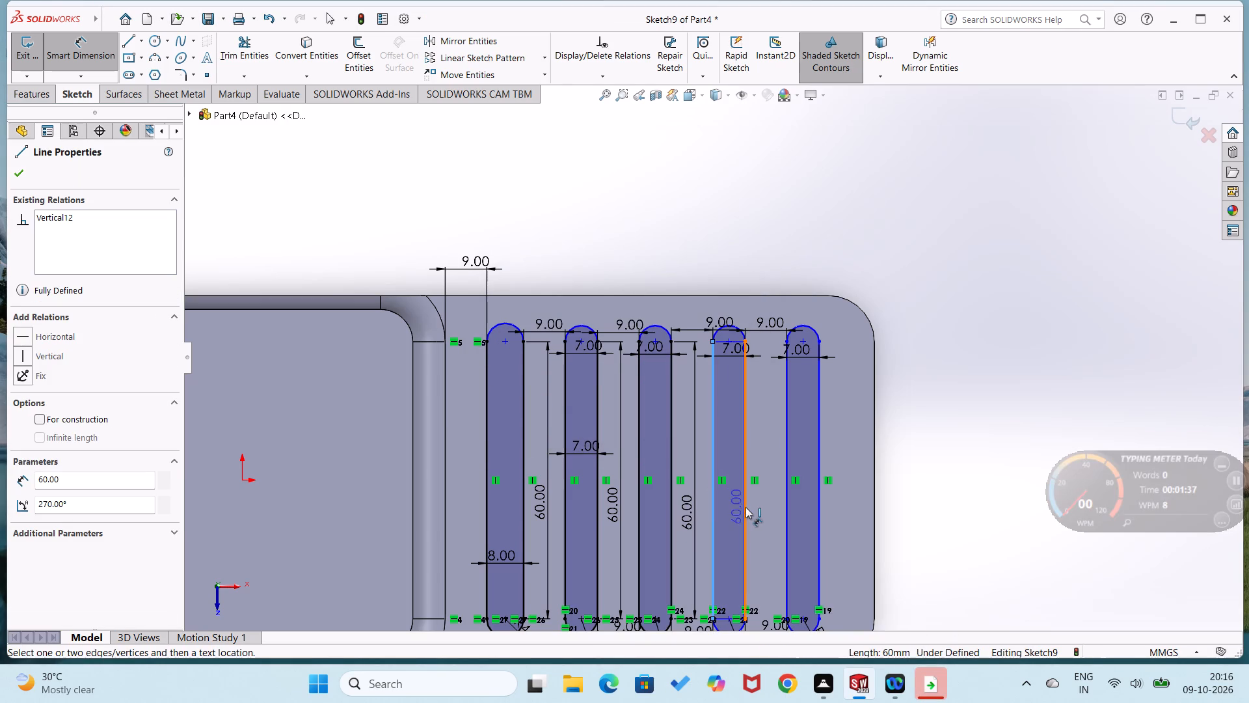
left_click(745, 507)
left_click(735, 515)
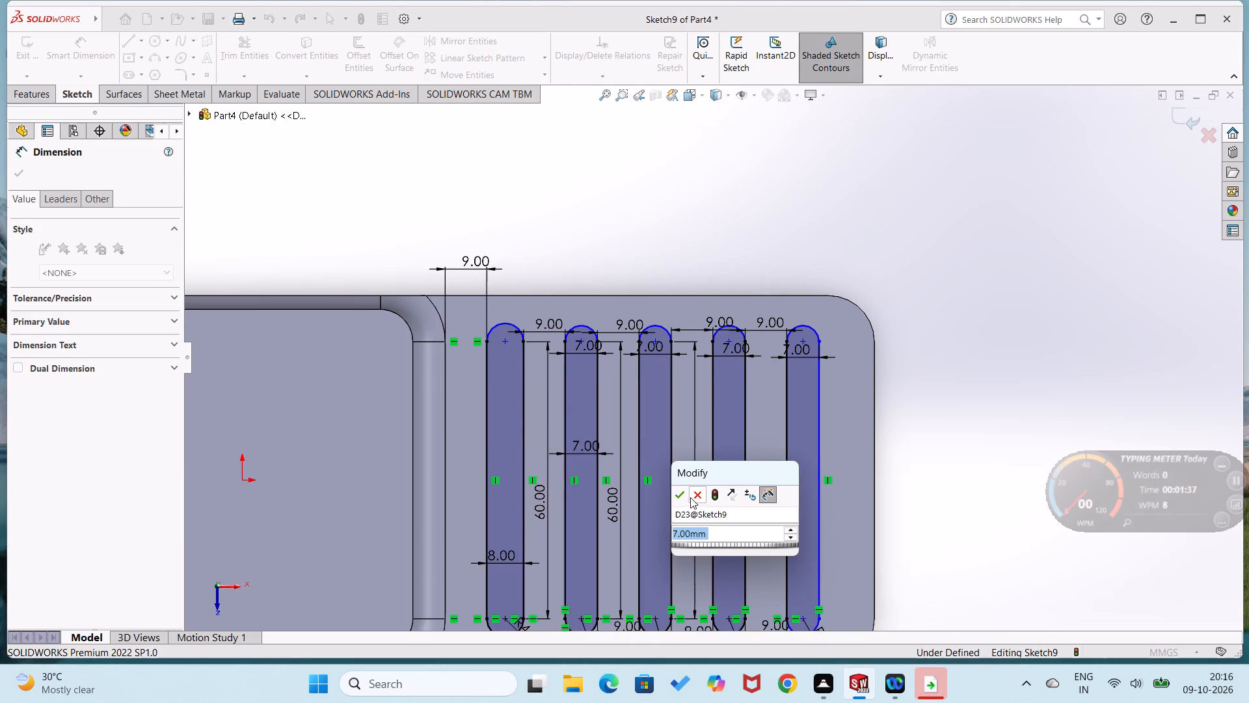
left_click(684, 494)
left_click(786, 529)
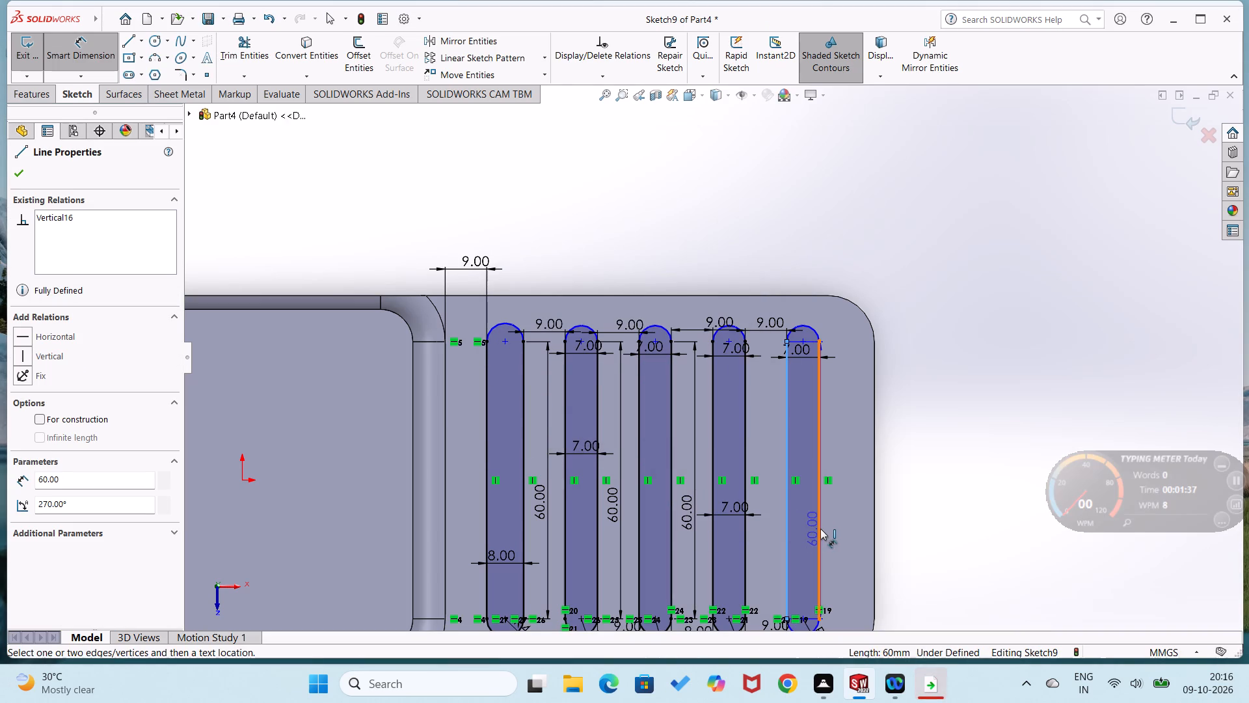
left_click(820, 529)
left_click(798, 534)
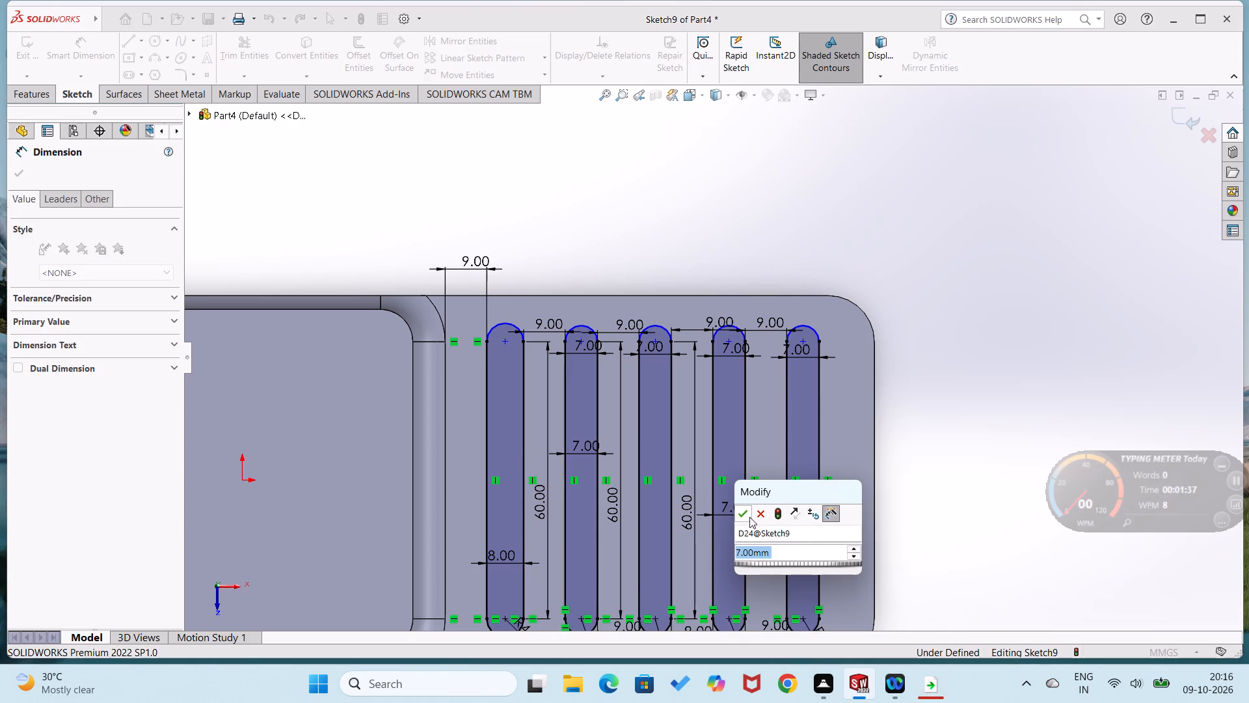
left_click(749, 517)
Dimension the upper end arcs of the first slot with a 4 mm radius and the second slot with a 3.5 mm radius.
scroll(568, 301, "down", 3)
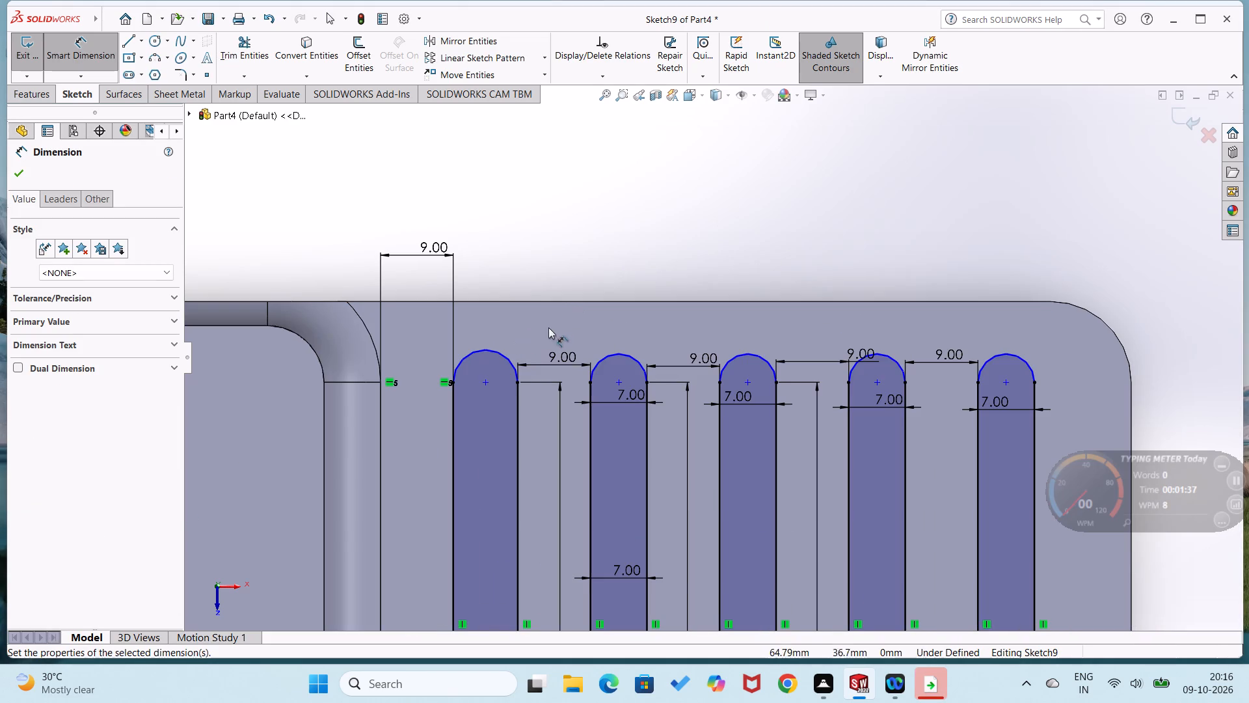
left_click(511, 363)
left_click(518, 345)
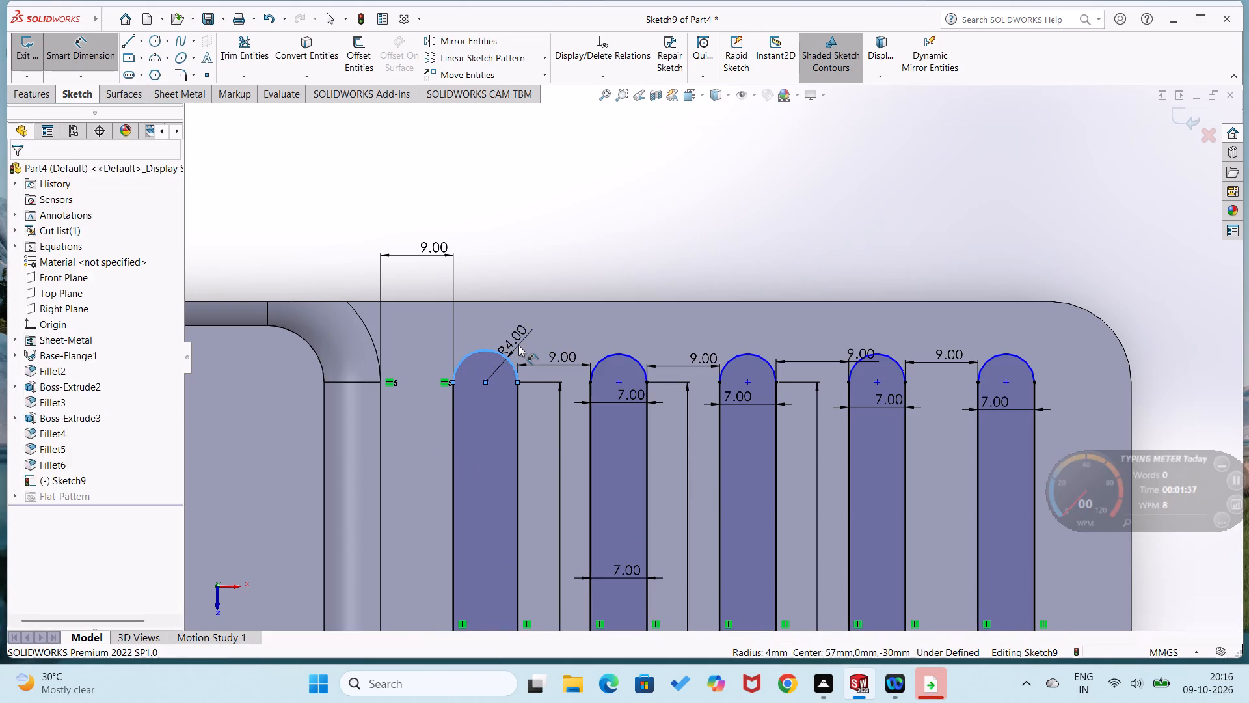
left_click(461, 322)
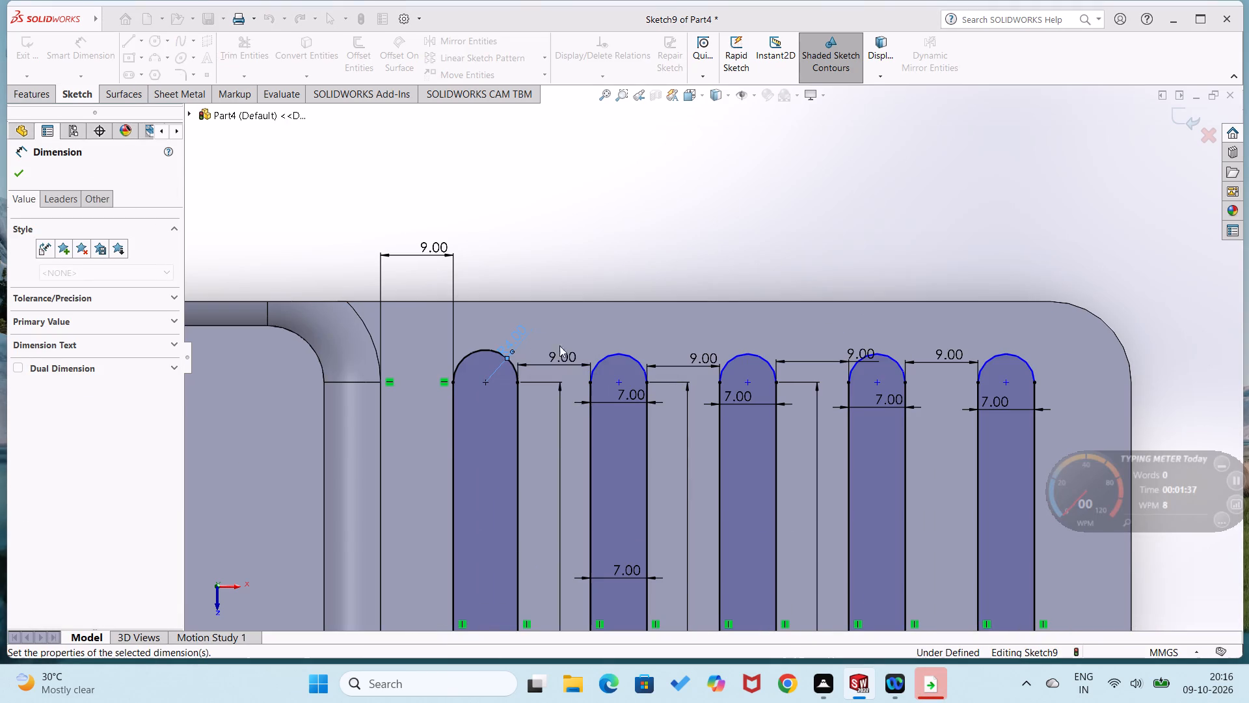
left_click(606, 359)
left_click(624, 347)
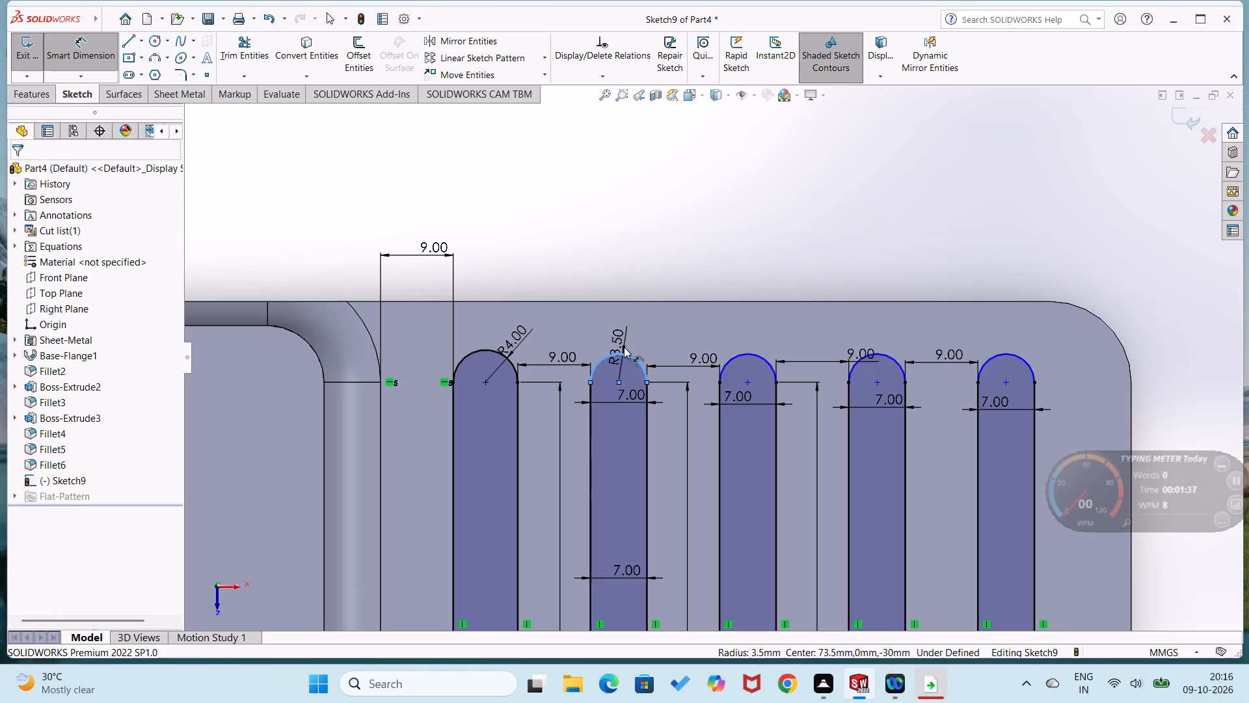
left_click(571, 325)
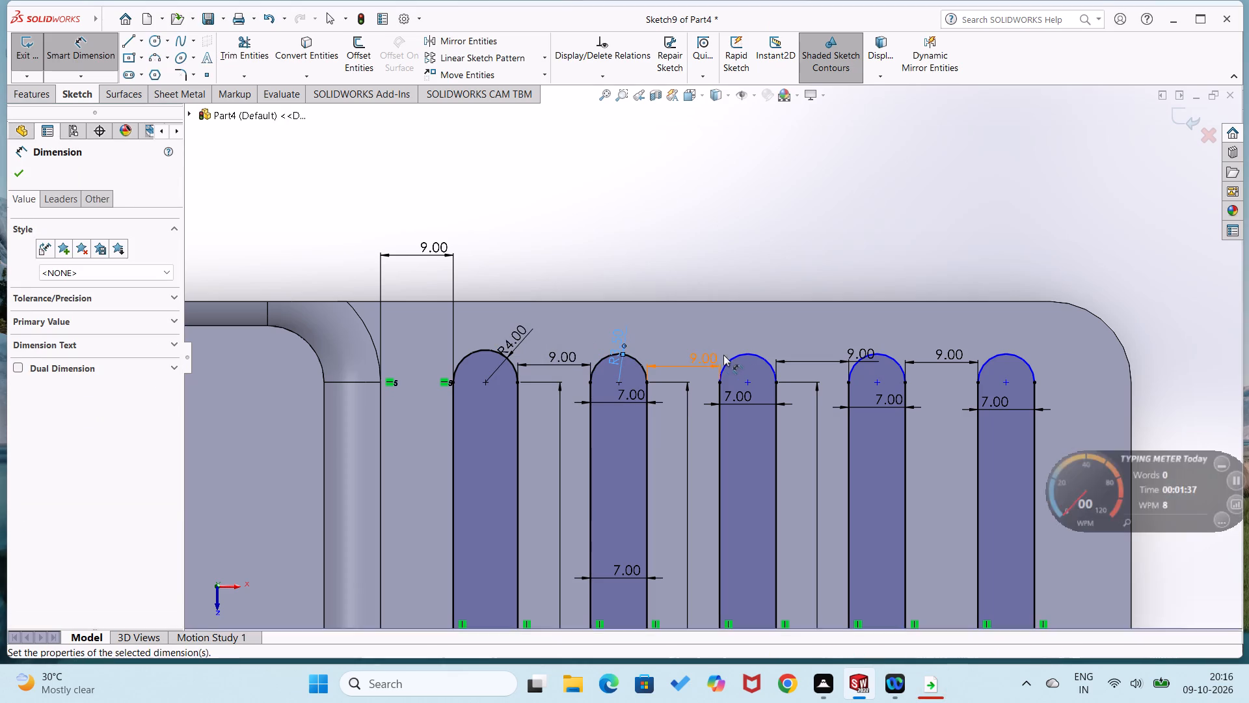
Dimension the upper end arcs of the third, fourth and fifth slots with a 3.5 mm radius each.
left_click(738, 354)
left_click(747, 338)
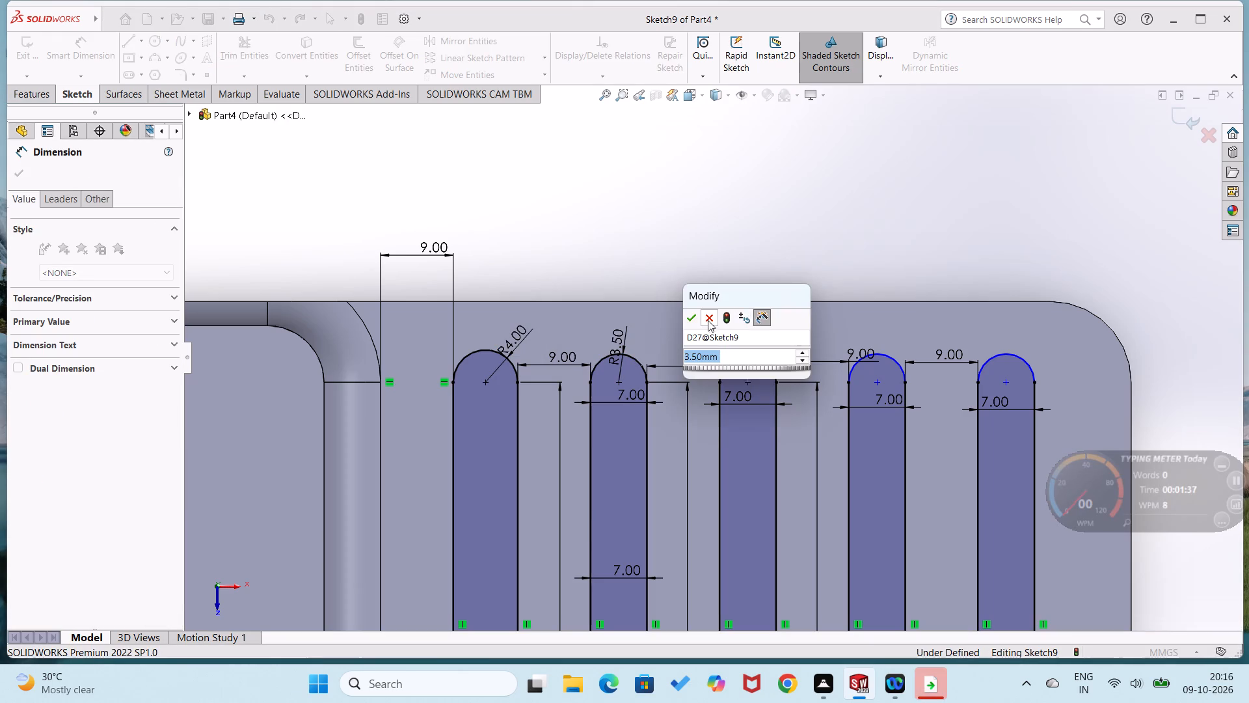
left_click(697, 312)
left_click(891, 357)
left_click(897, 332)
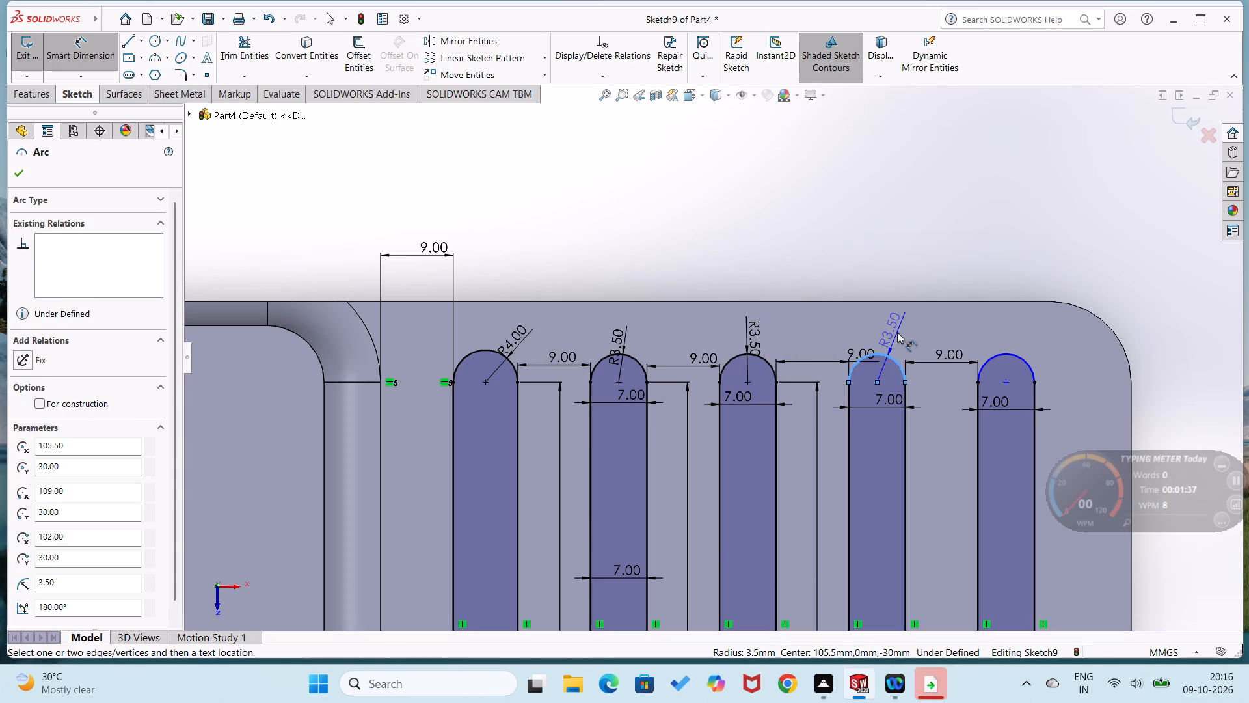
left_click(844, 310)
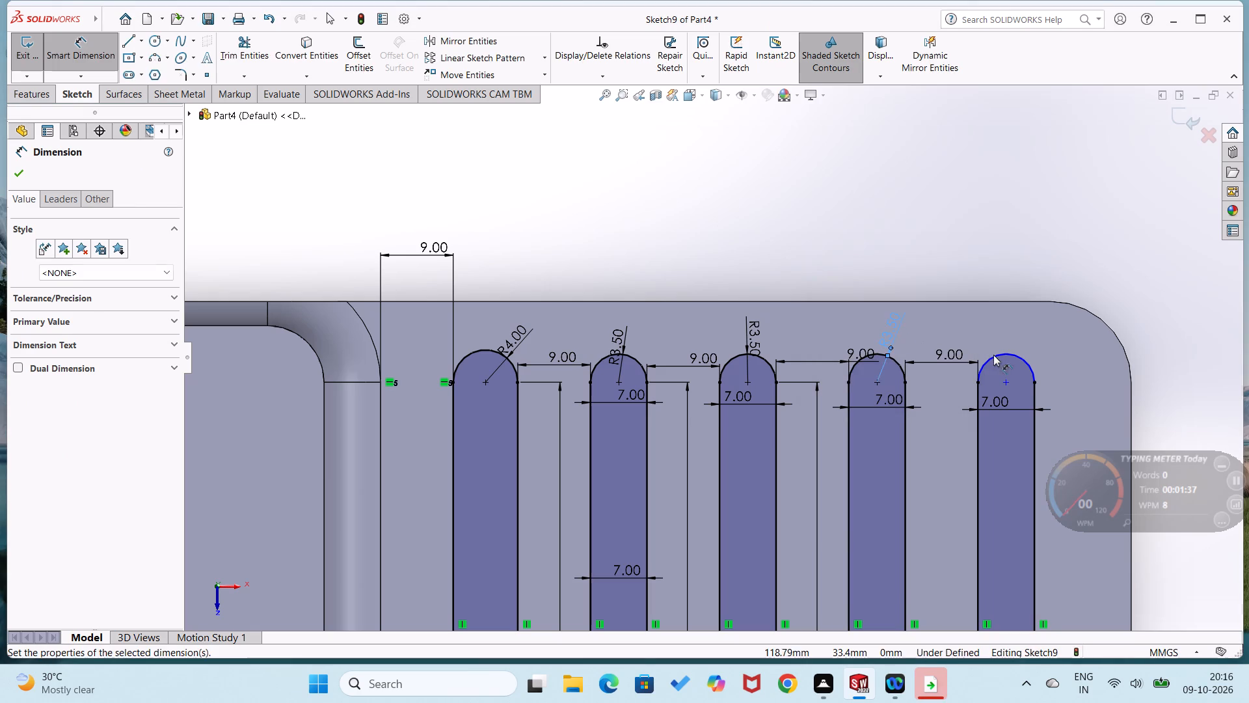
left_click(994, 355)
left_click(1004, 335)
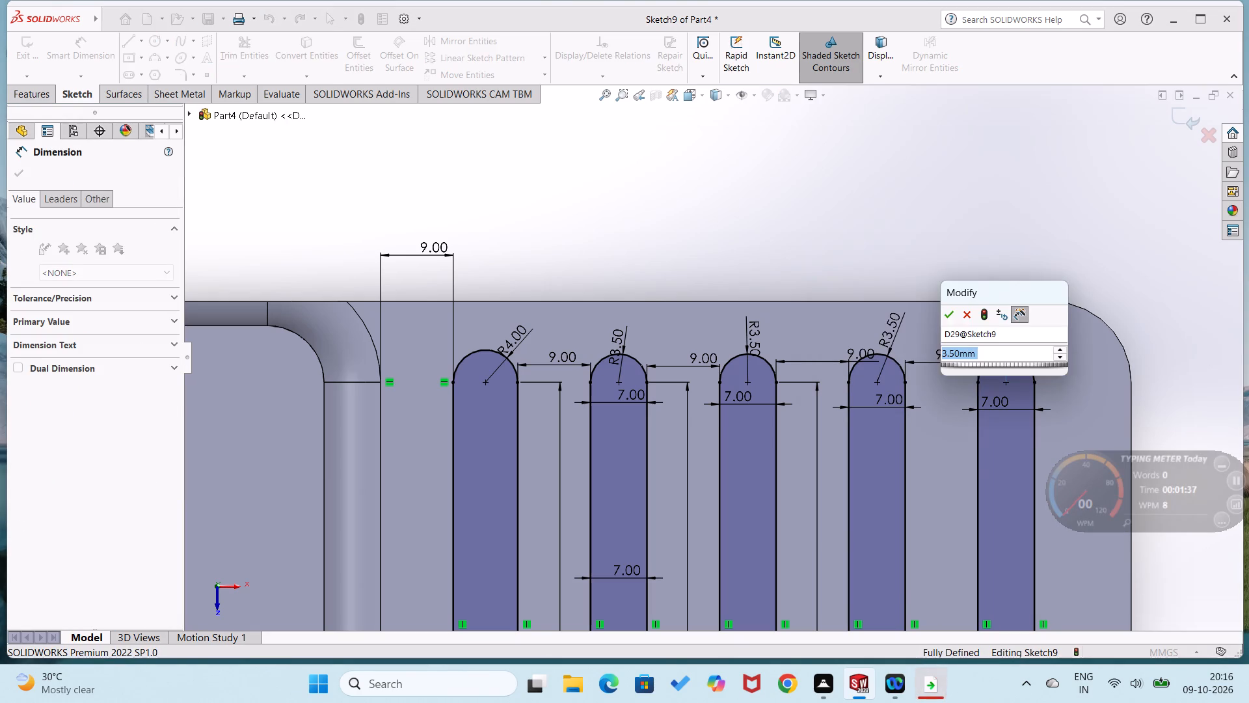
left_click(952, 314)
Cut the five round-ended slot profiles into the extension plate with a blind sheet metal Extruded Cut from the sketch plane.
scroll(947, 377, "up", 5)
left_click(947, 379)
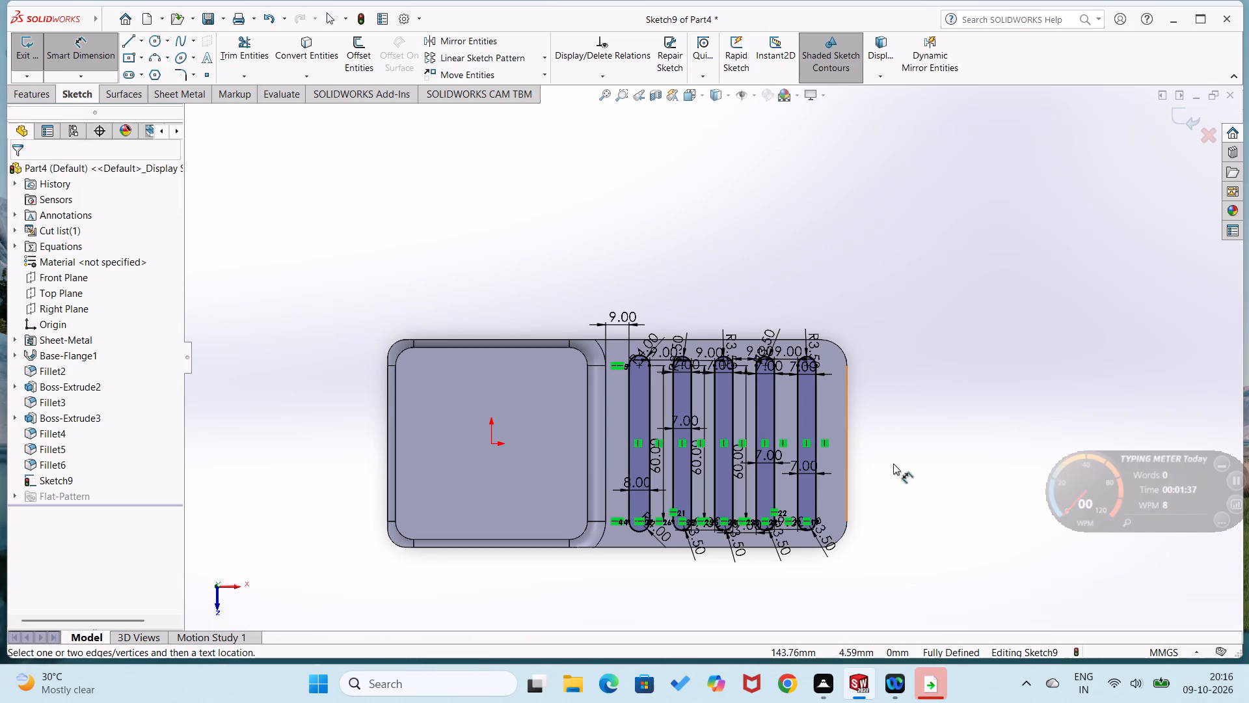
middle_click_drag(920, 495, 922, 241)
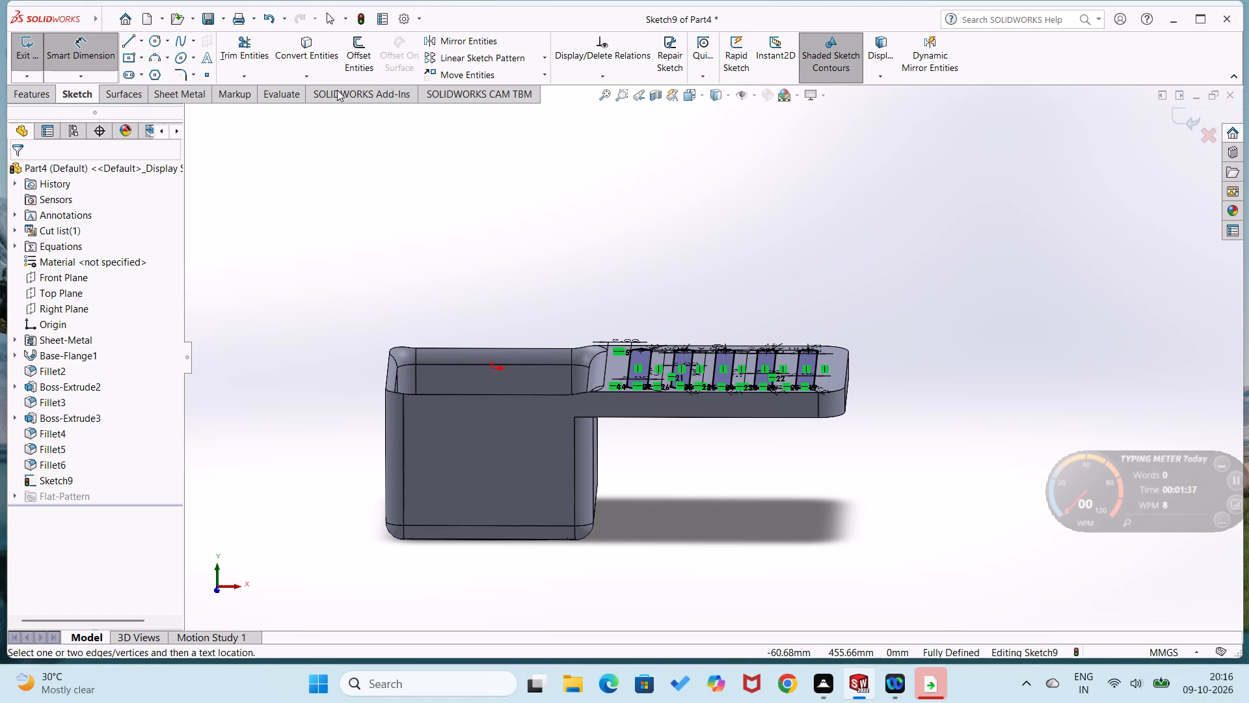
left_click(176, 94)
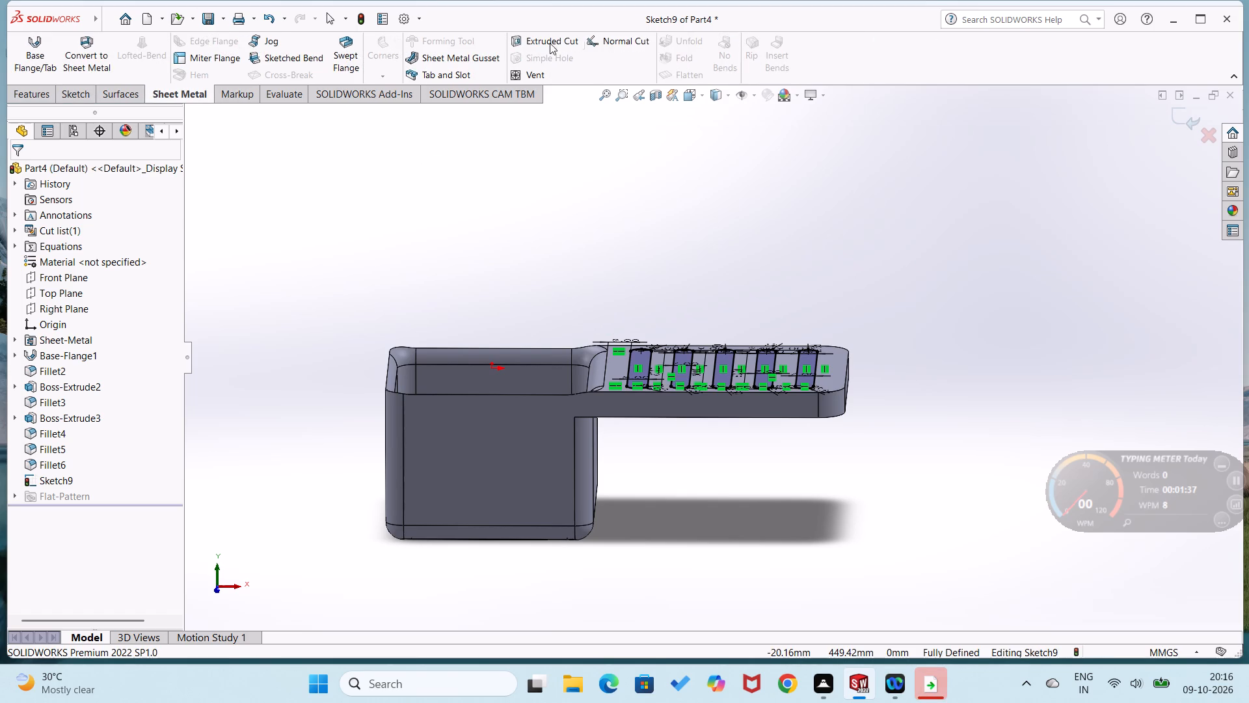
left_click(562, 36)
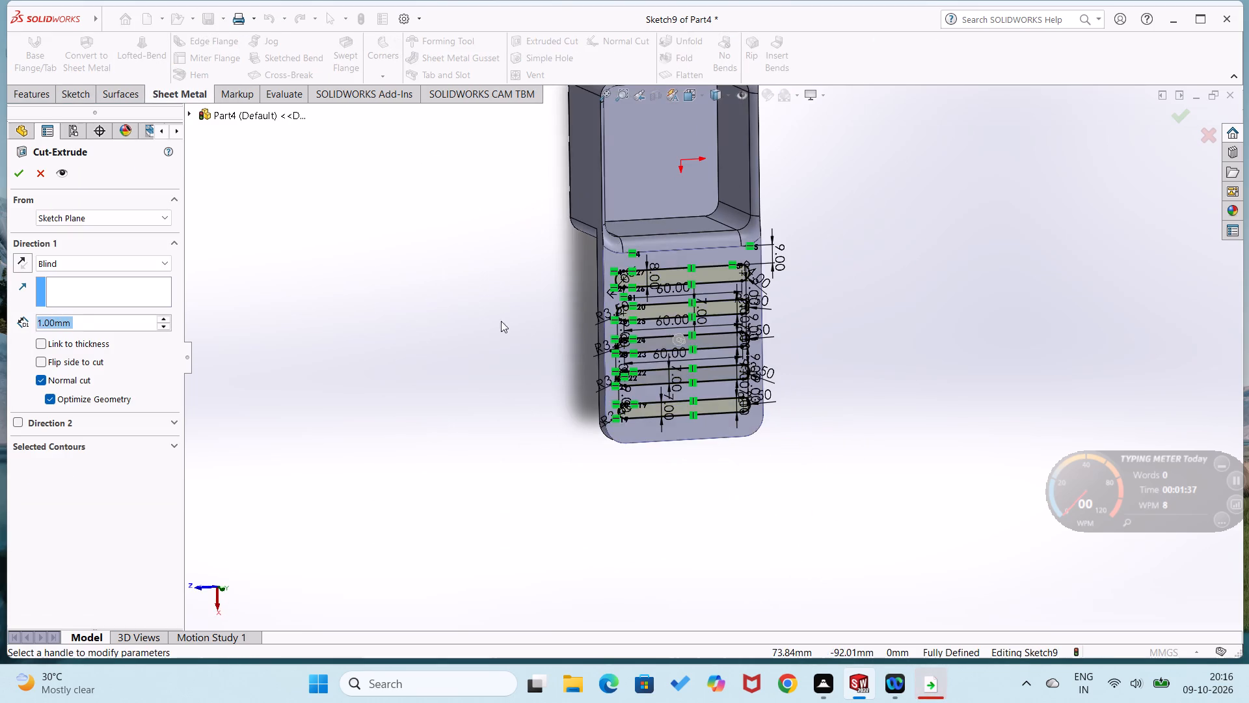
middle_click_drag(502, 324, 600, 411)
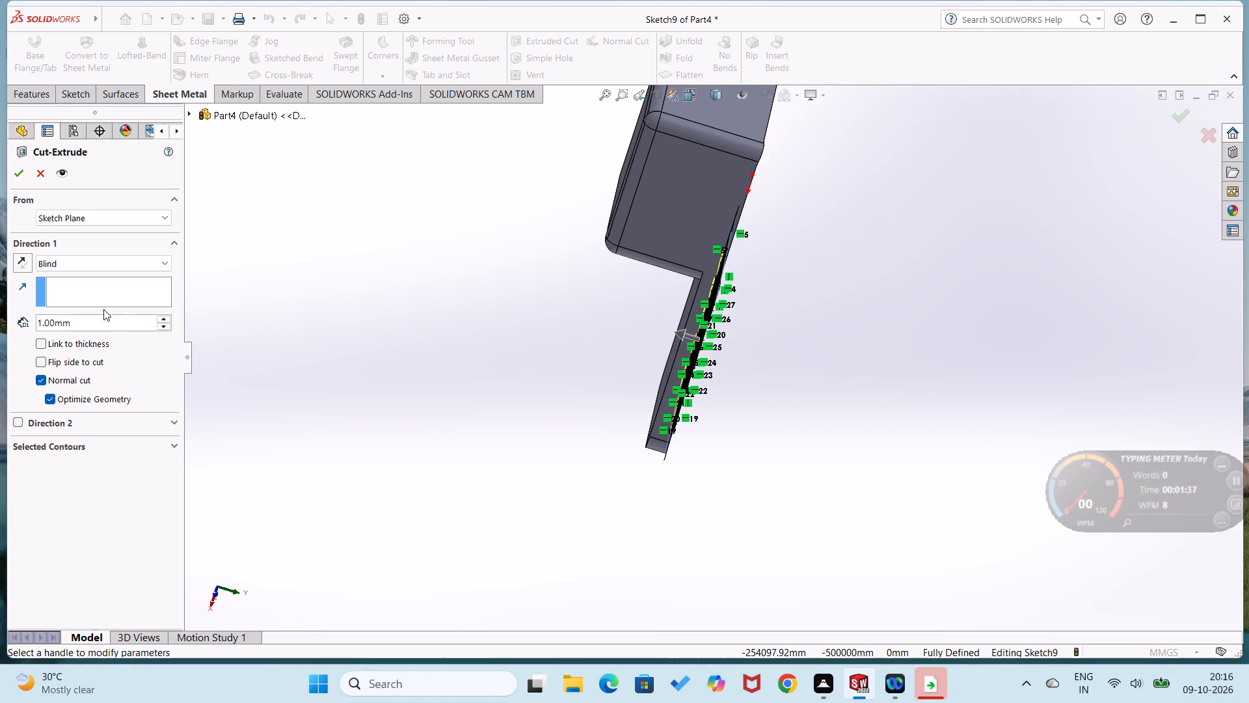
key("2")
key("Return")
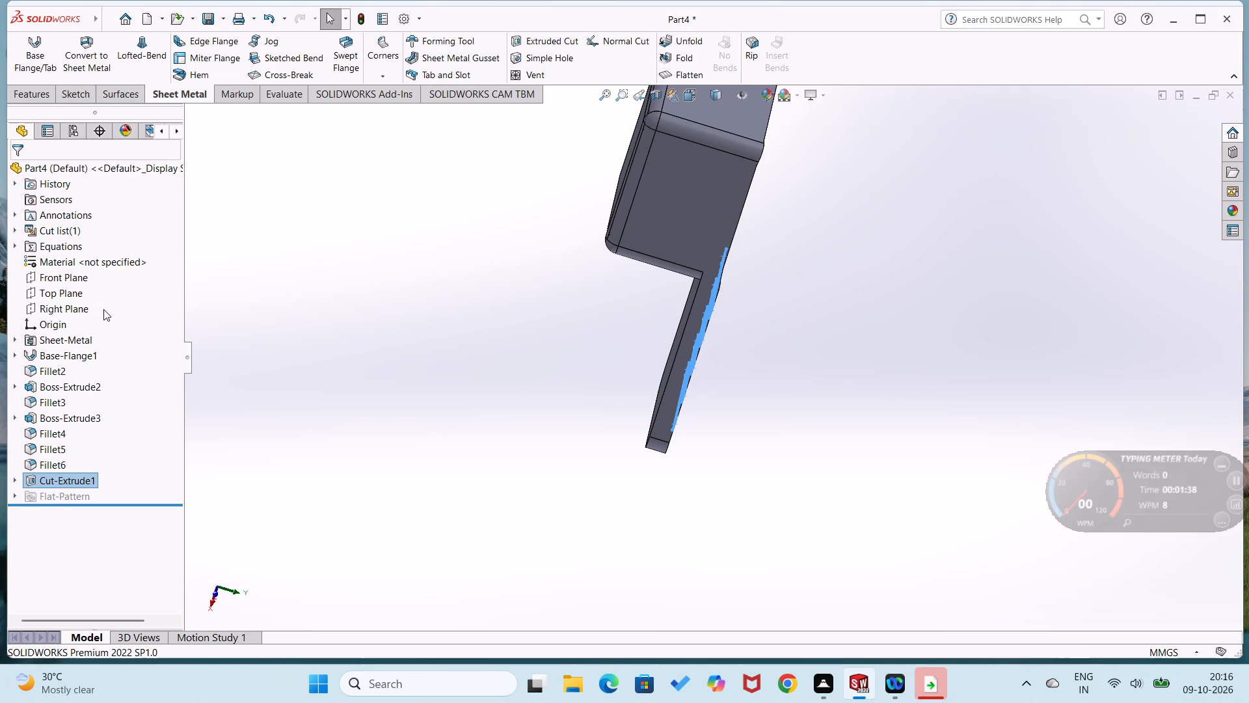
Start a new sketch on the floor face of the first slot, the one nearest the box.
middle_click_drag(170, 322, 74, 340)
middle_click_drag(282, 353, 223, 380)
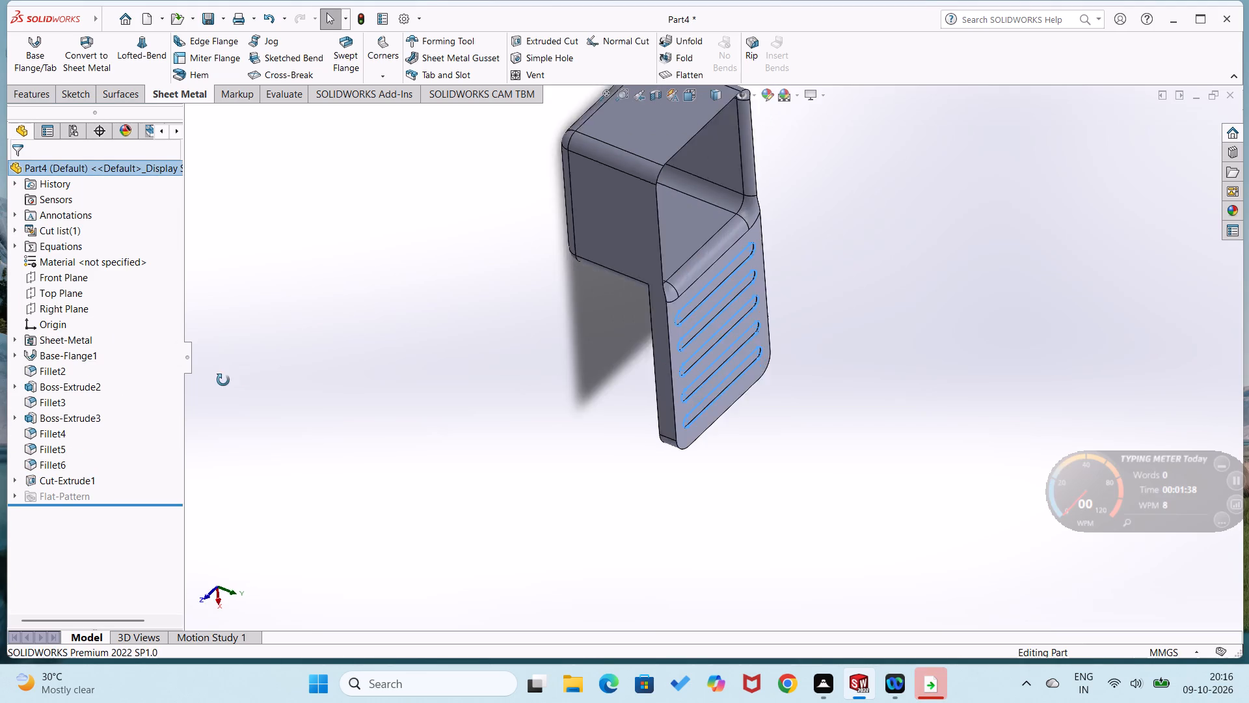
middle_click_drag(223, 380, 204, 385)
left_click(420, 425)
middle_click(466, 420)
scroll(466, 420, "up", 3)
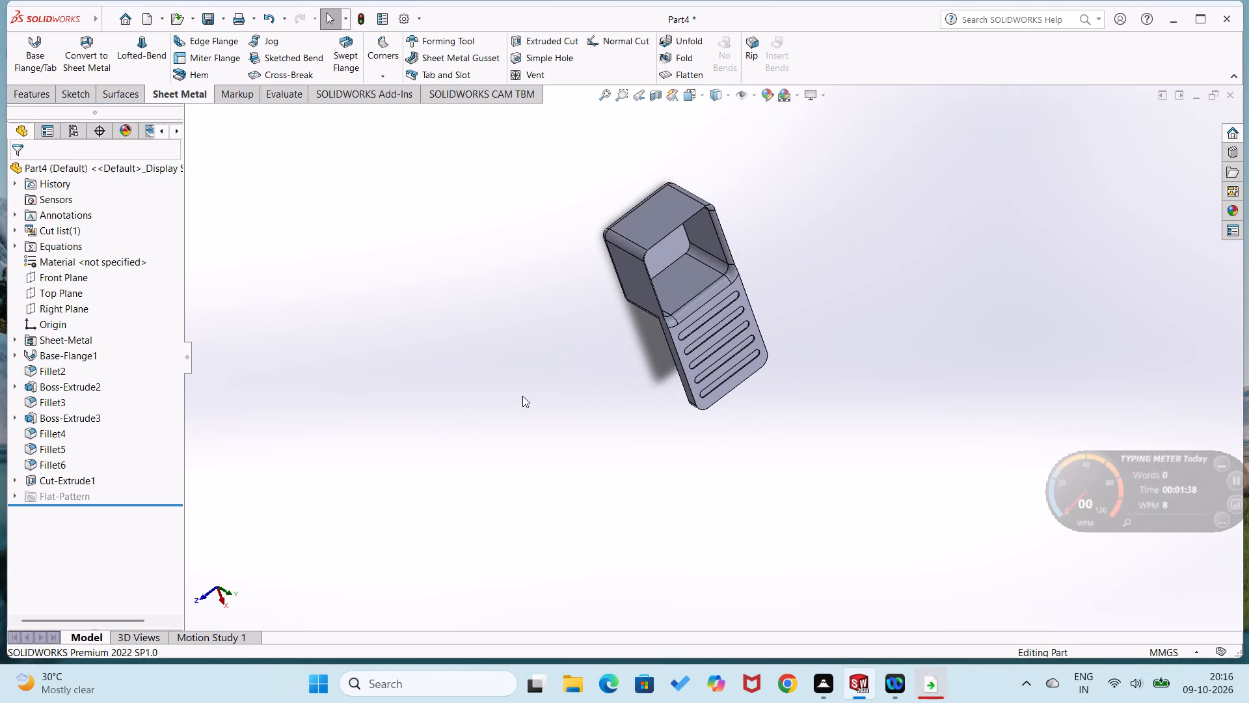
scroll(524, 394, "down", 4)
scroll(811, 293, "down", 3)
right_click(995, 224)
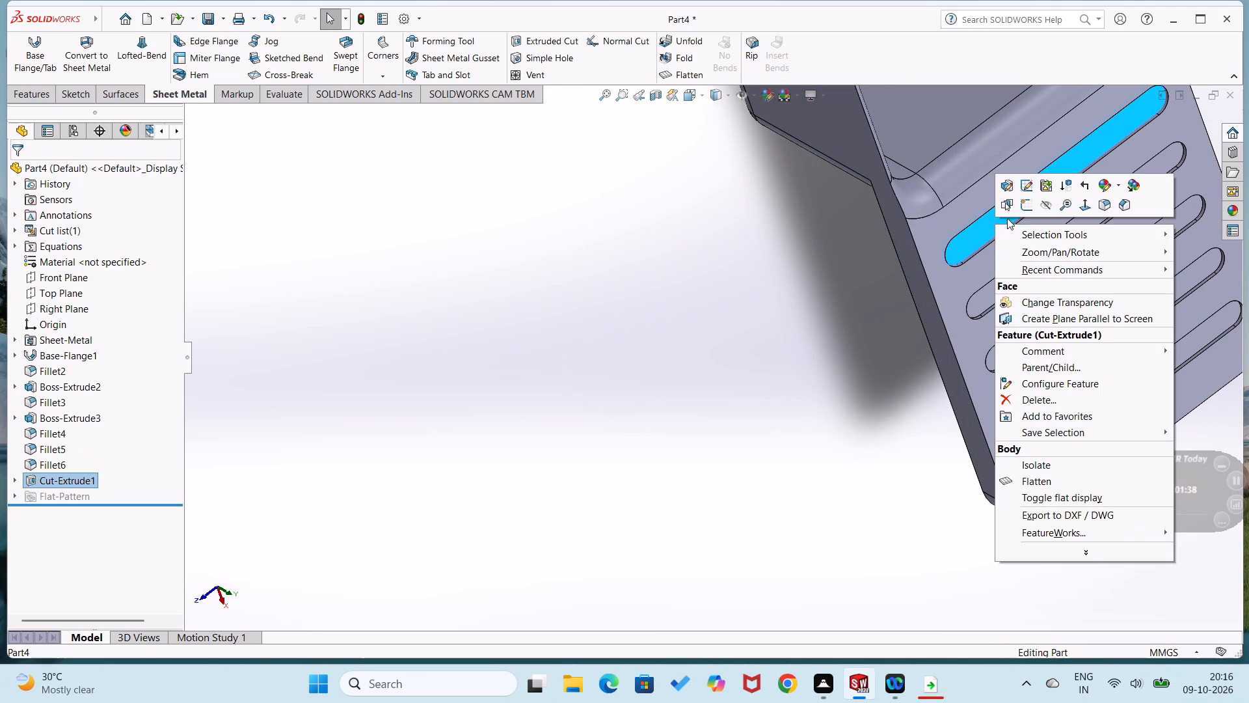
left_click(1025, 210)
Sketch a corner rectangle about 5.5 mm wide and 60 mm long inside the first slot, between its end arcs.
scroll(919, 290, "down", 3)
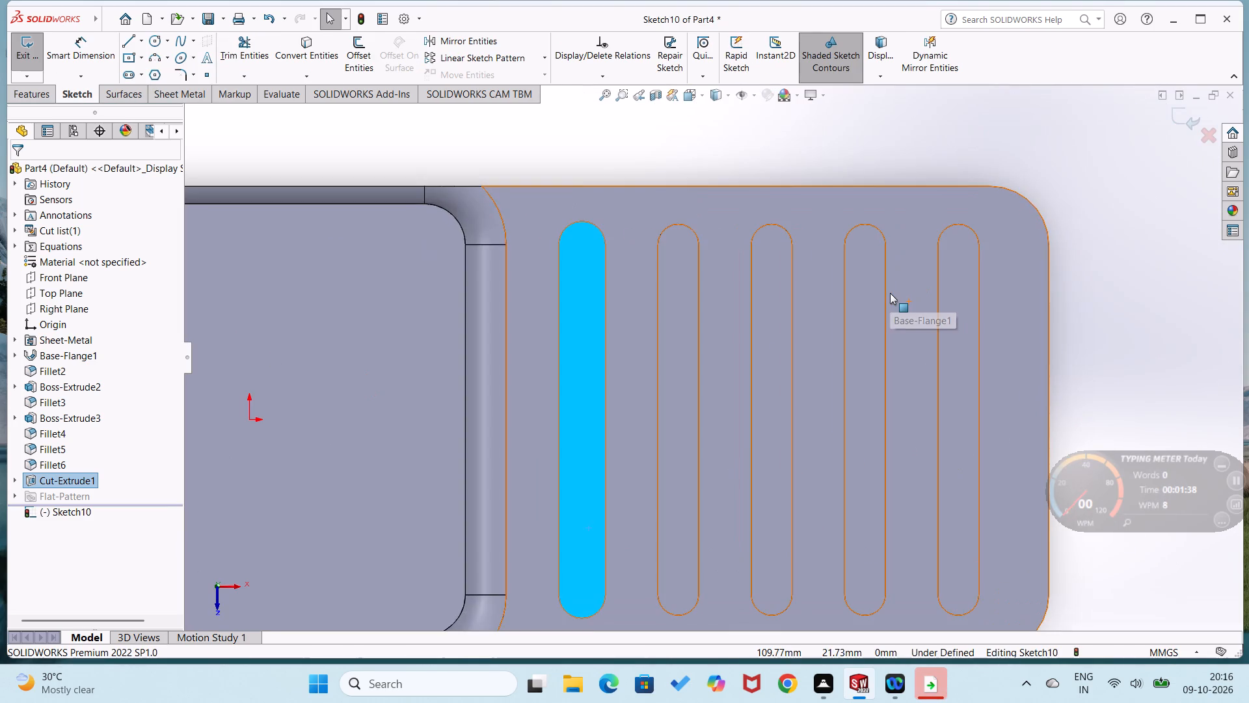
scroll(890, 293, "down", 2)
scroll(649, 350, "up", 2)
right_click_drag(1030, 210, 1036, 223)
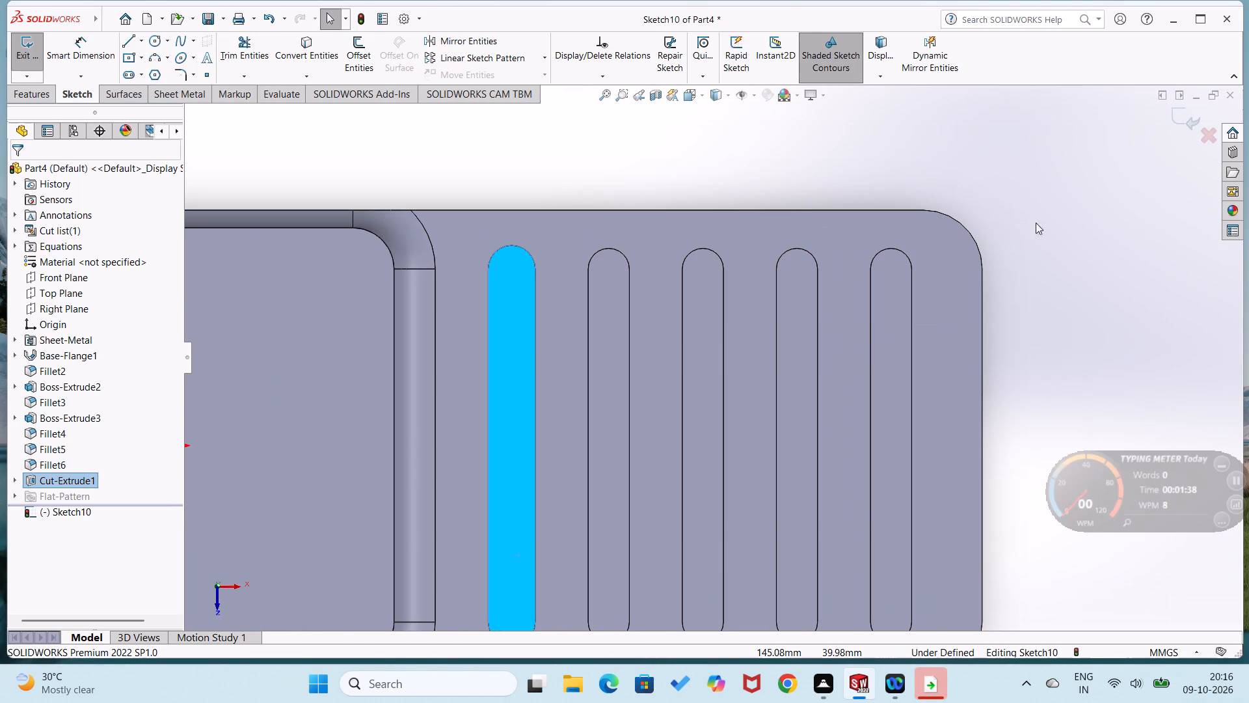
right_click_drag(1036, 223, 1040, 288)
right_click_drag(1079, 219, 918, 171)
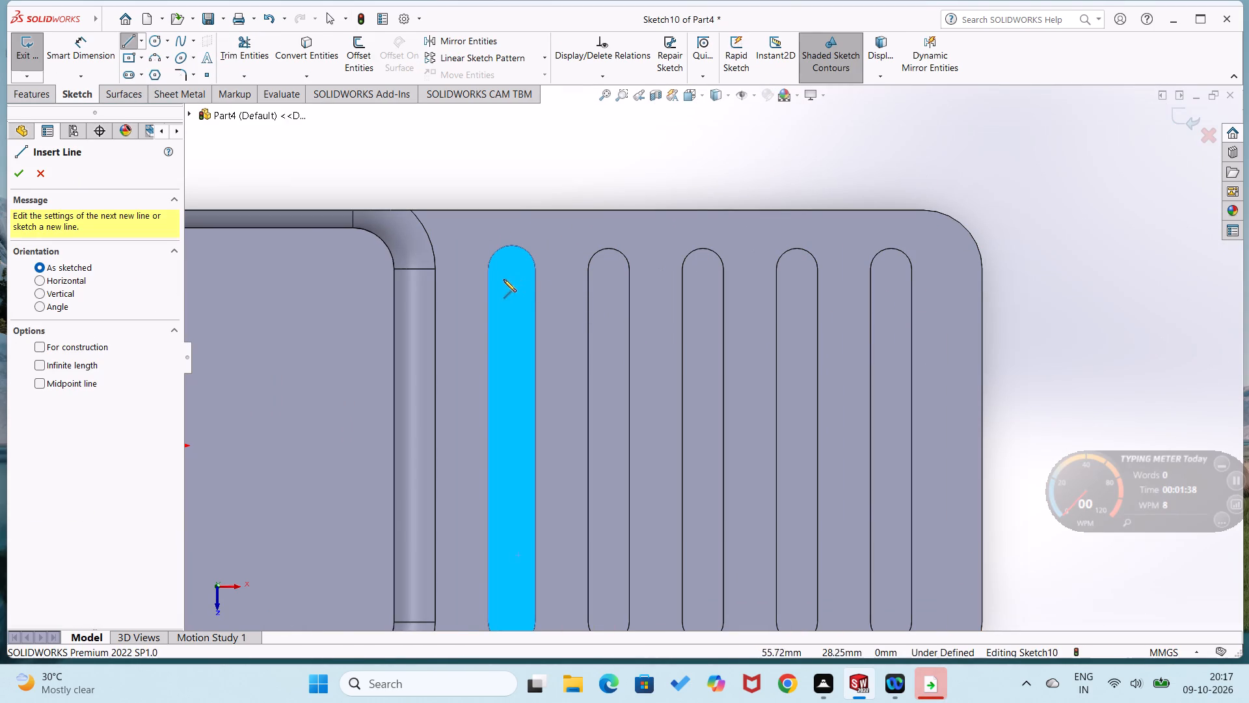
left_click(498, 271)
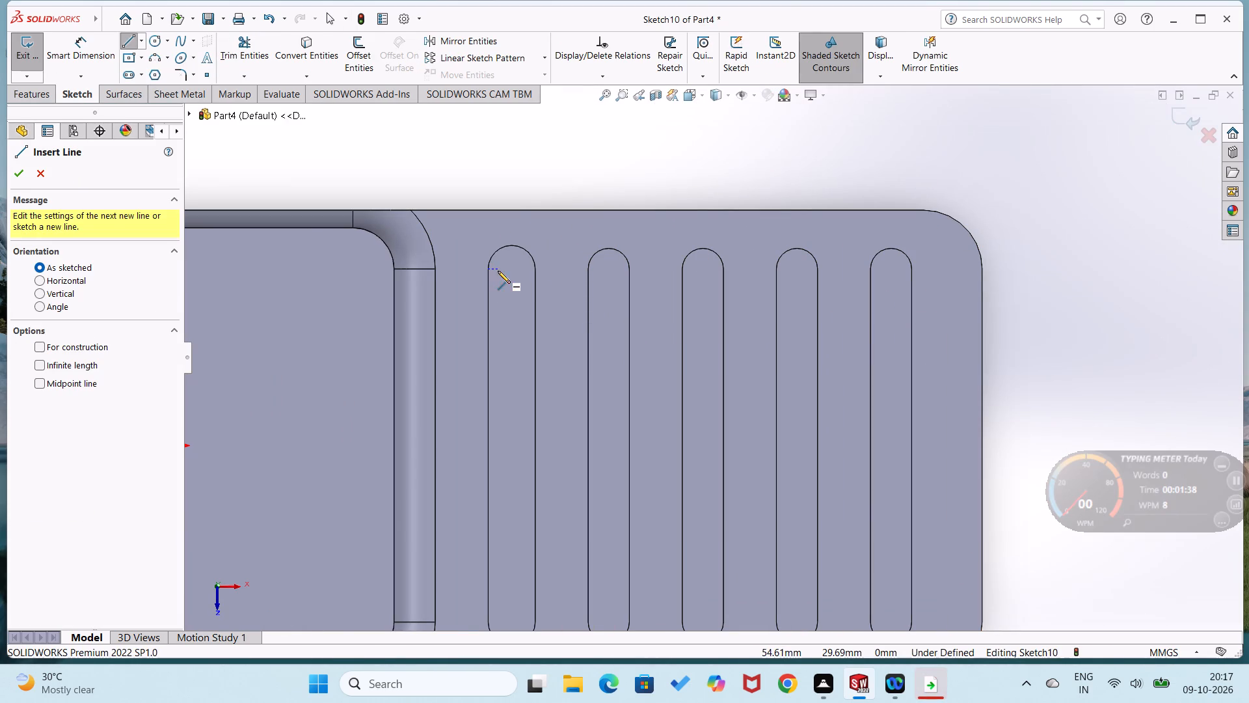
right_click_drag(563, 241, 502, 327)
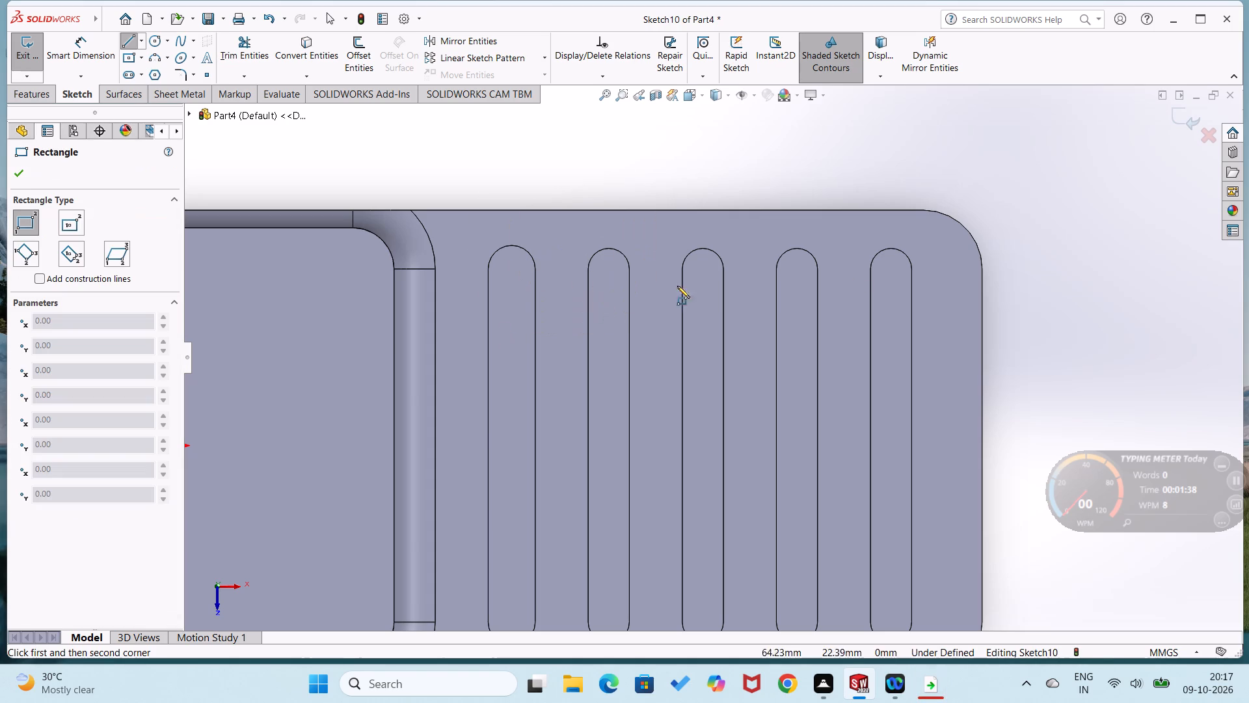
right_click_drag(1061, 218, 1071, 295)
right_click_drag(1089, 238, 1083, 316)
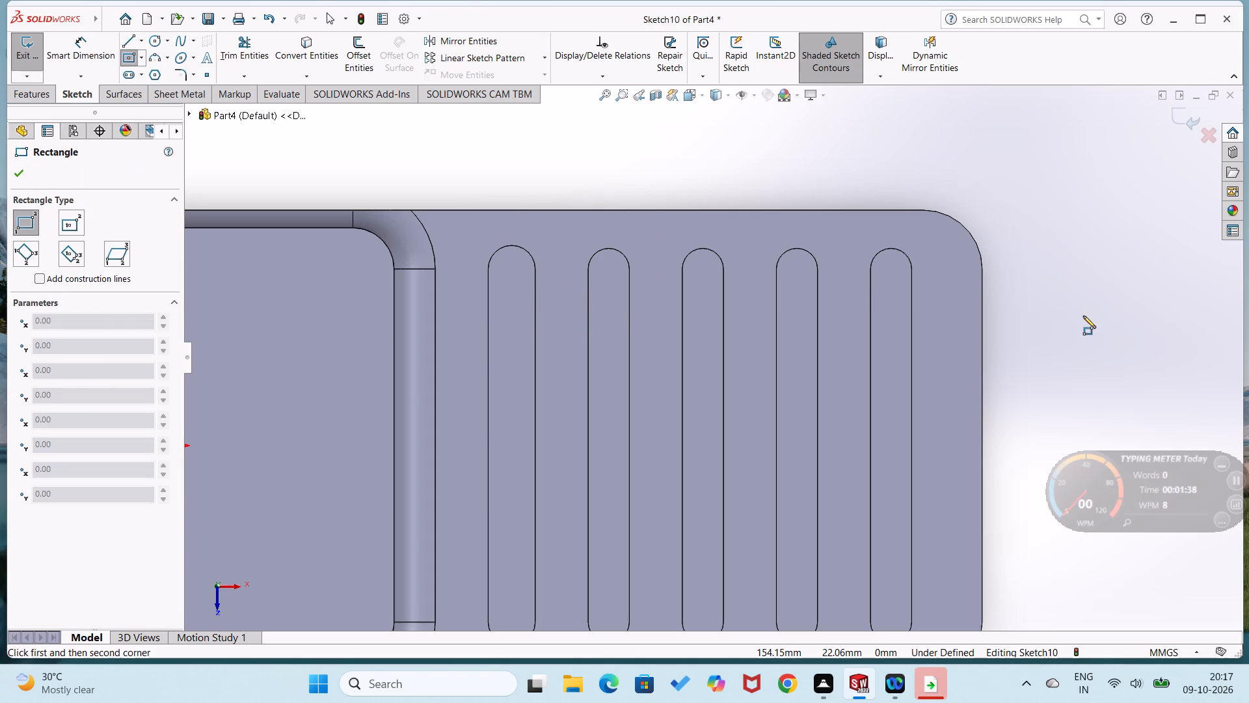
left_click(494, 268)
scroll(511, 337, "up", 3)
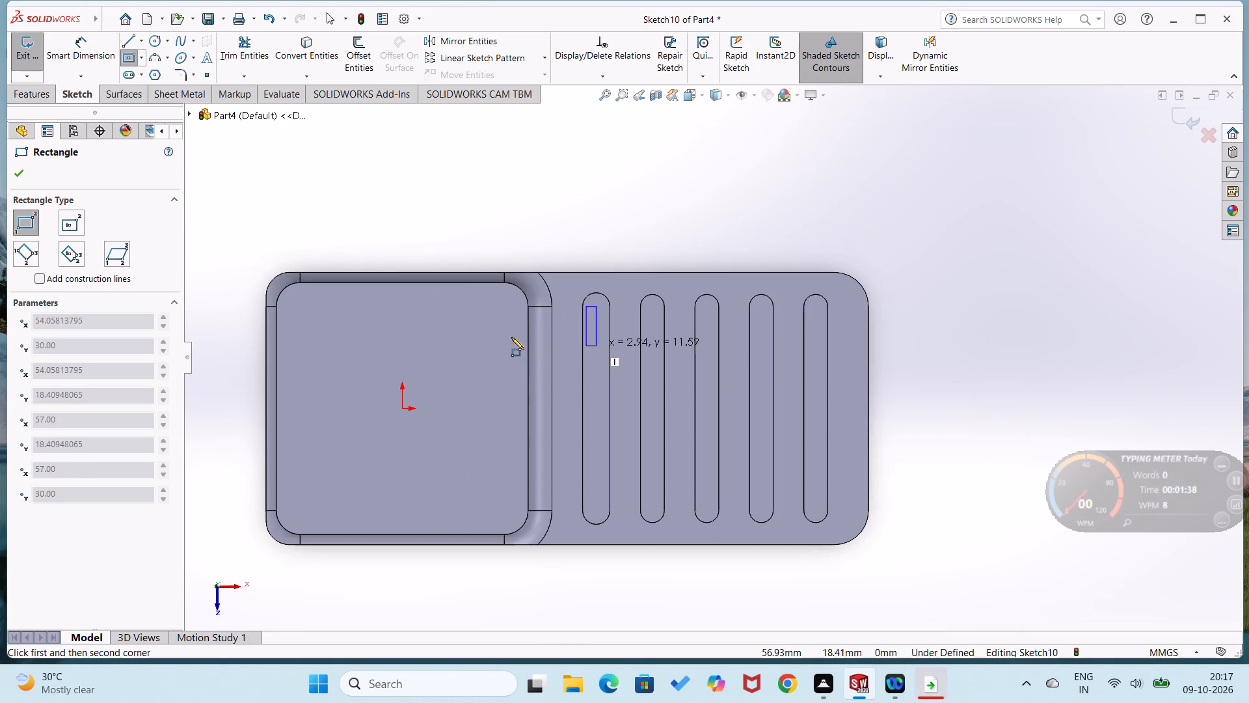
left_click(605, 510)
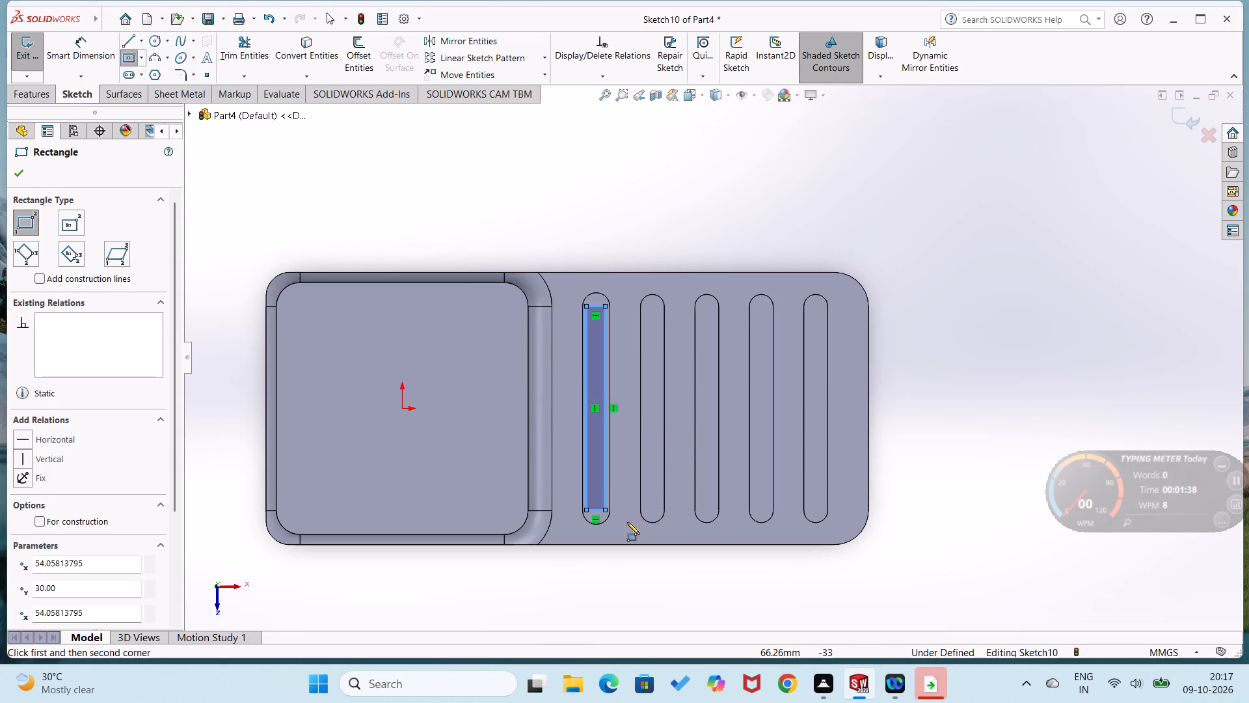
Add a Horizontal relation between the rectangle's lower corner on the box side and the adjacent endpoint of the first slot's lower arc.
scroll(628, 521, "down", 6)
right_click_drag(593, 535, 548, 383)
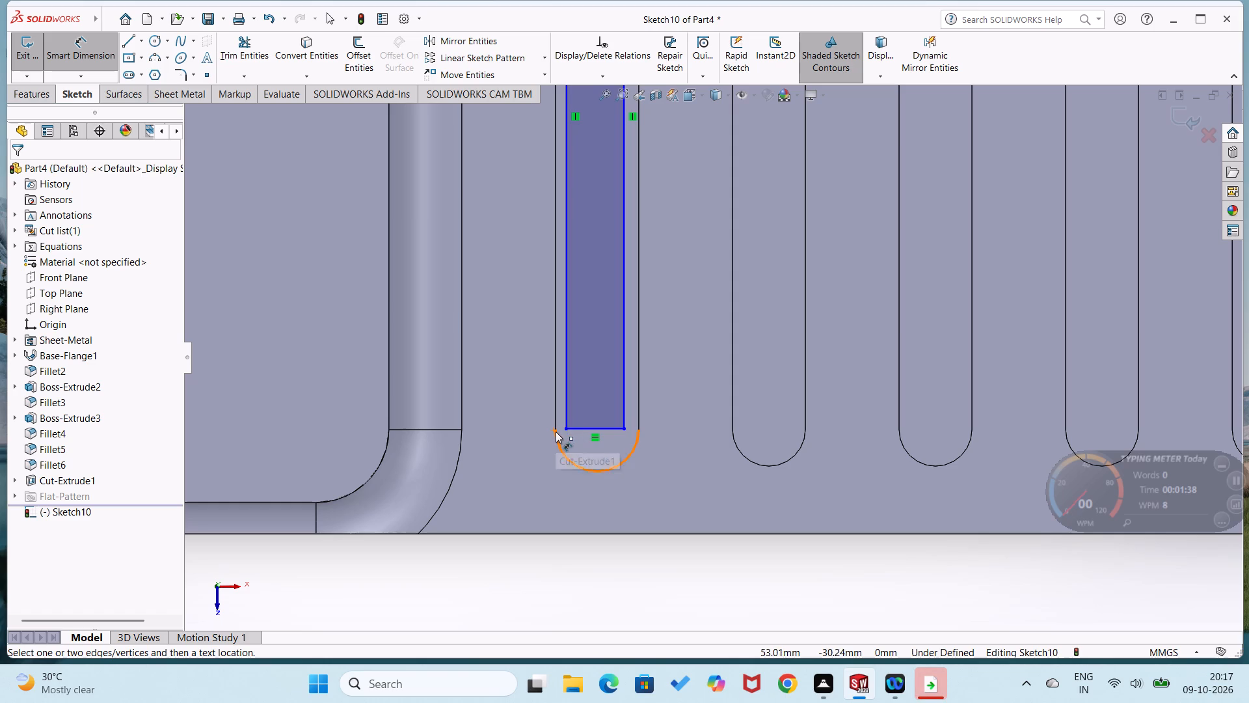
left_click(556, 430)
key("Escape")
key("Escape")
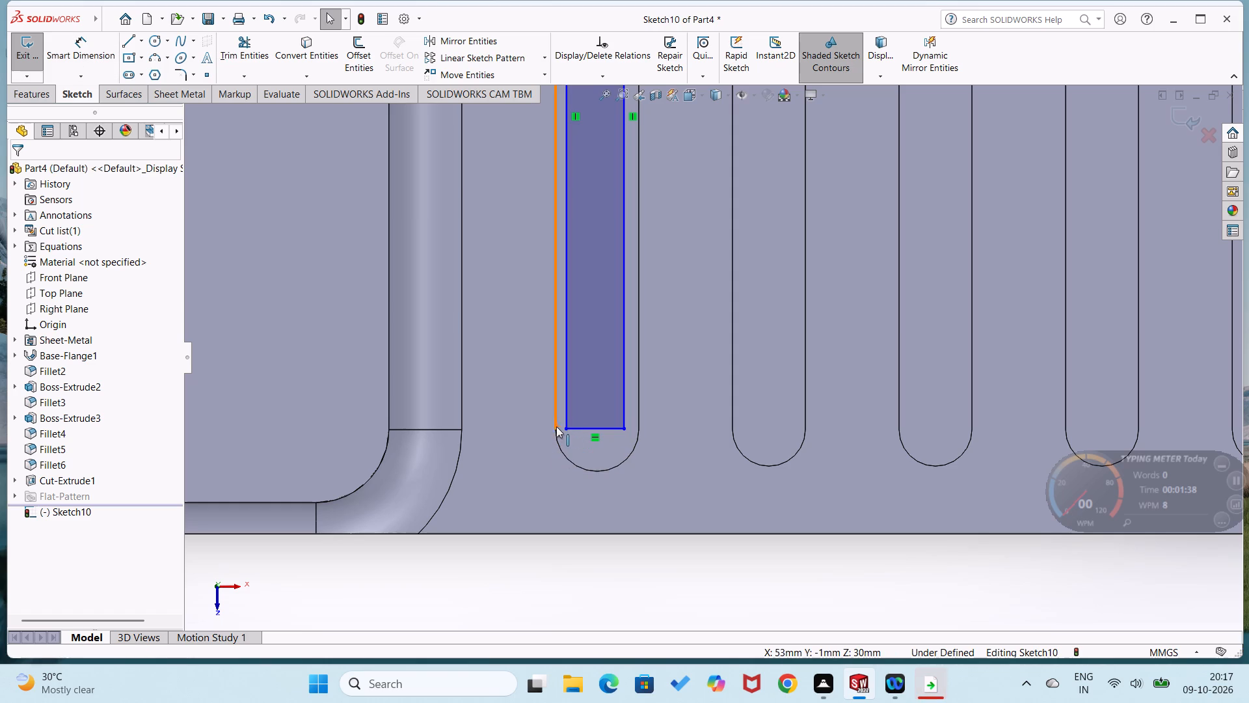
left_click(555, 430)
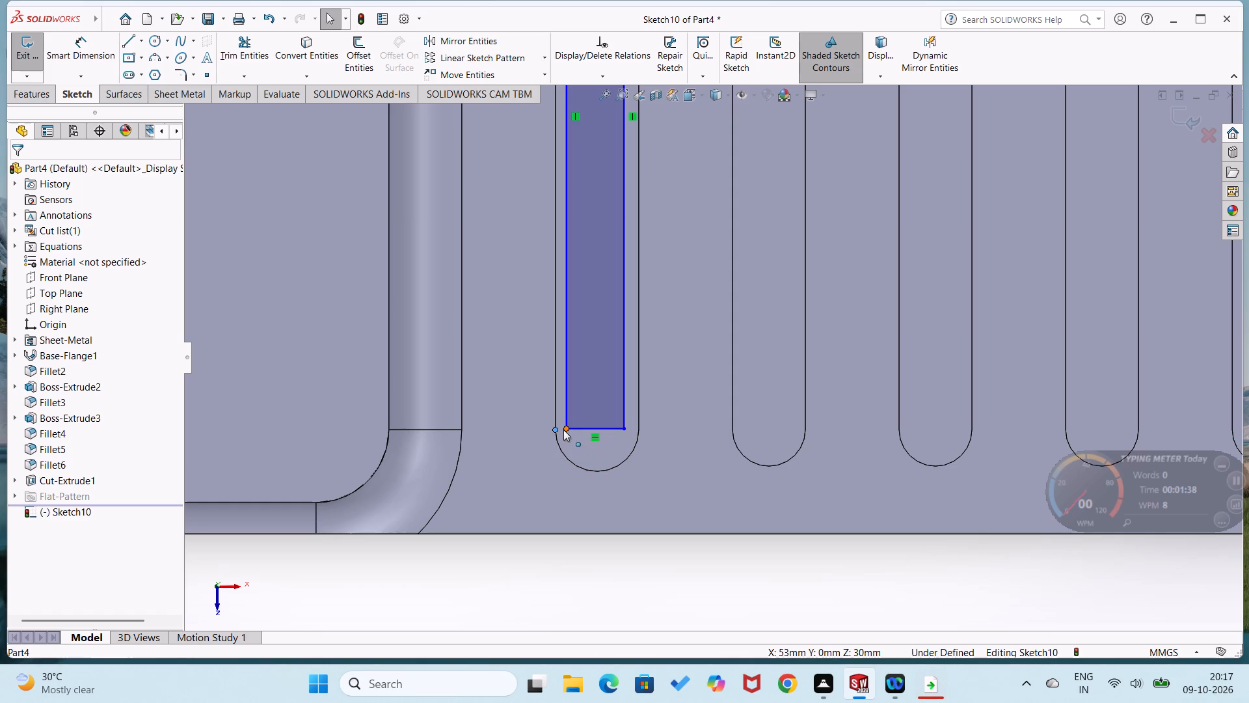
left_click(563, 430, "ctrl")
left_click(21, 305)
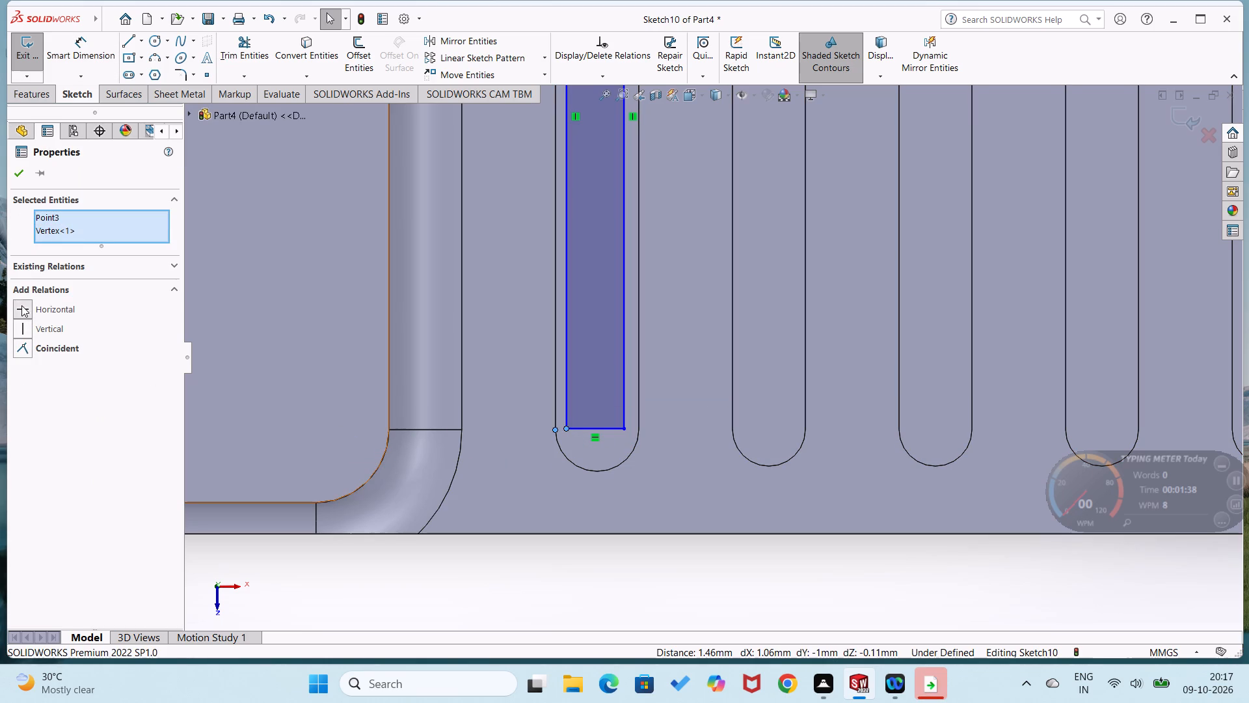
left_click(424, 596)
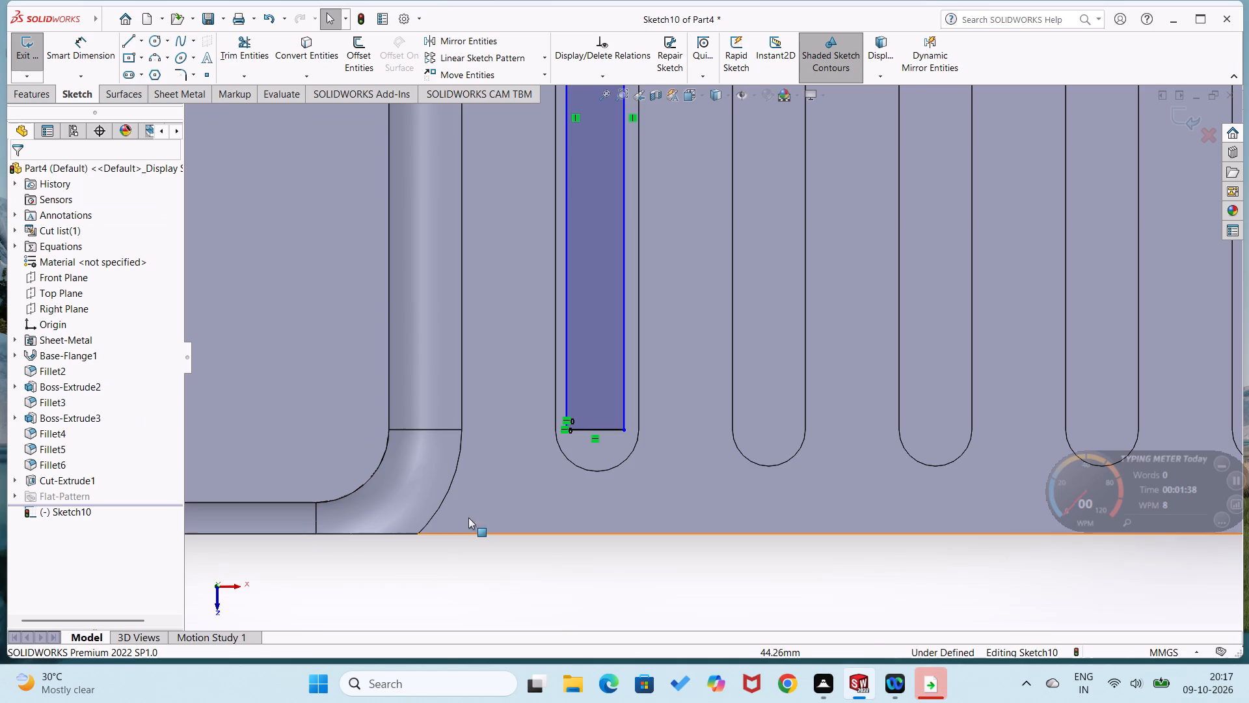
Add a Horizontal relation between the rectangle's upper corner on the box side and the adjacent endpoint of the first slot's upper arc.
scroll(494, 456, "up", 3)
scroll(583, 368, "up", 3)
scroll(717, 217, "down", 8)
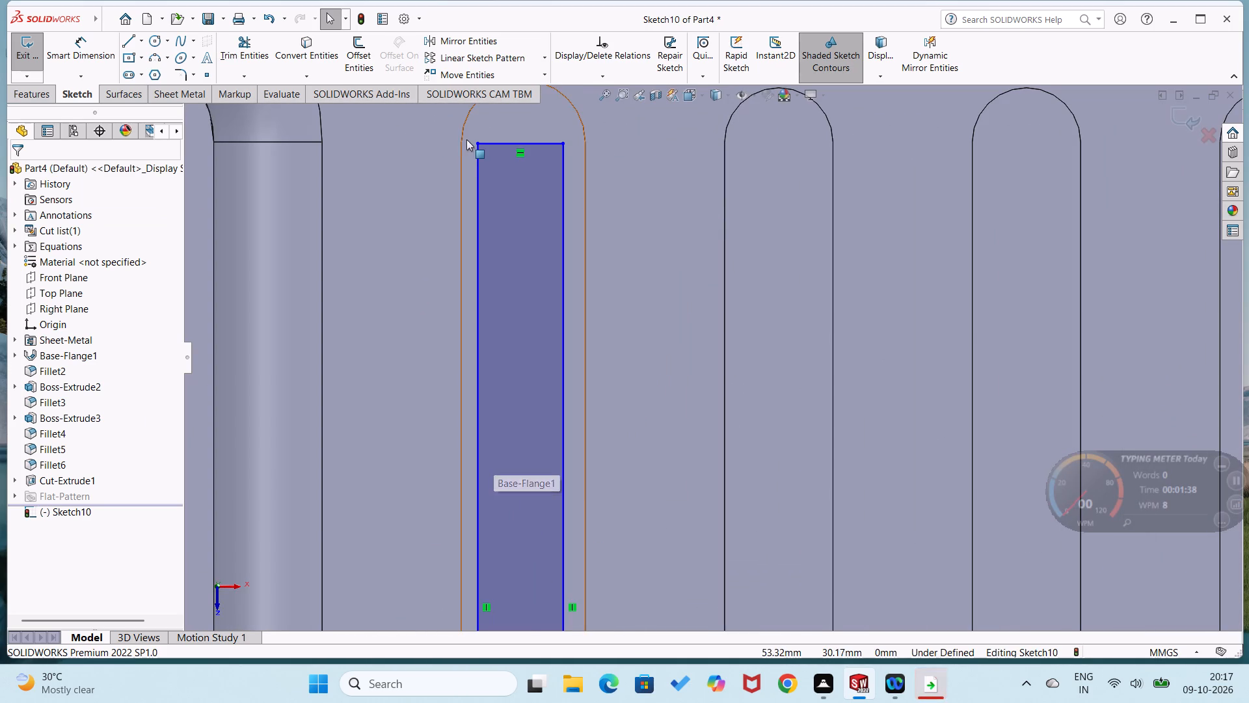
left_click(460, 141)
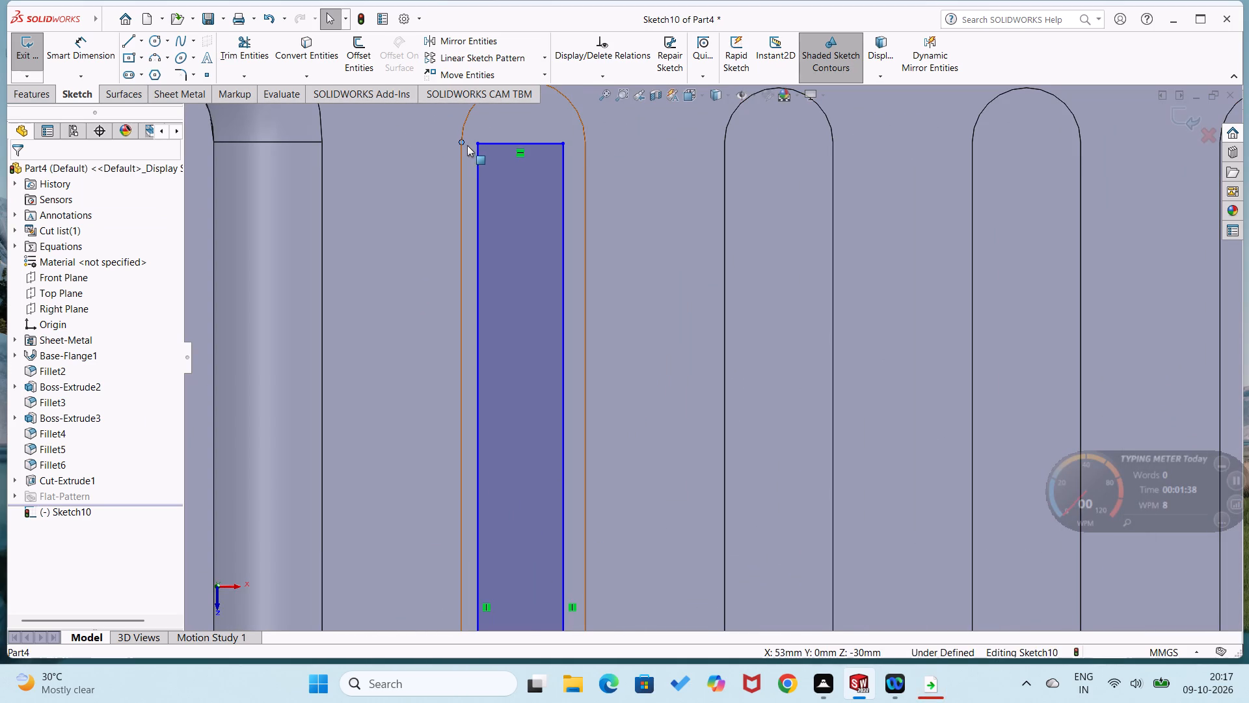
left_click(477, 143, "ctrl")
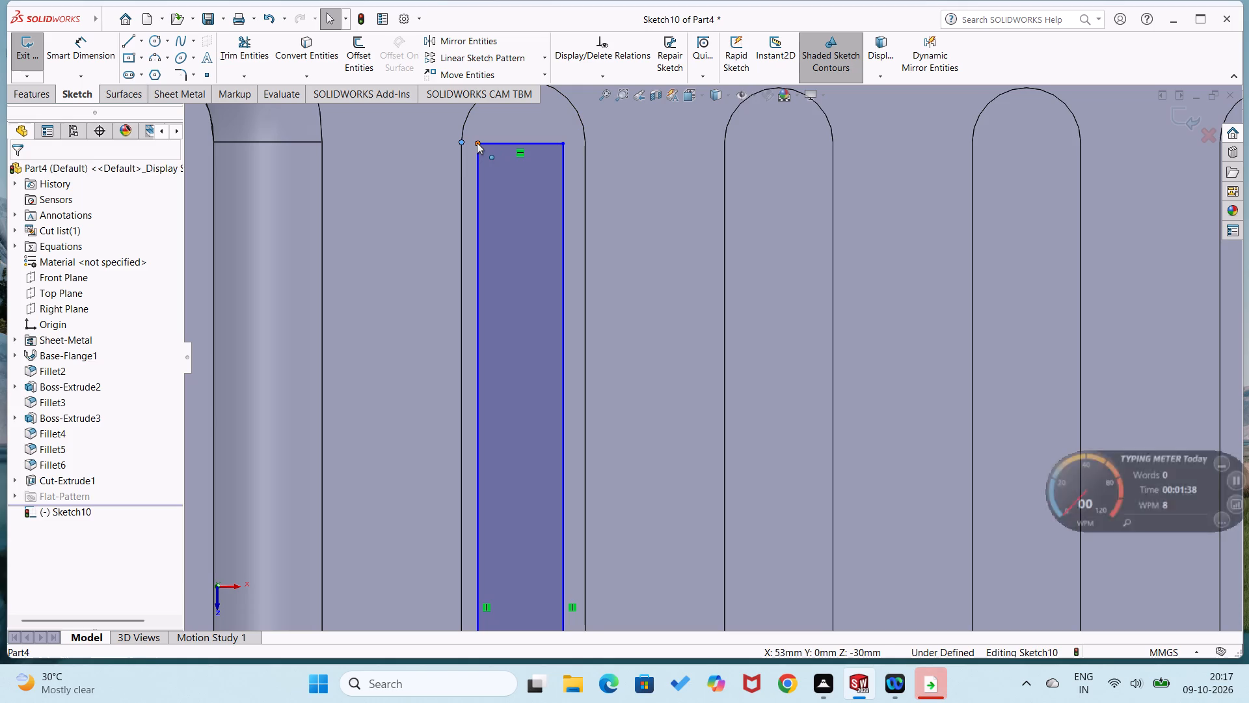
left_click(20, 310)
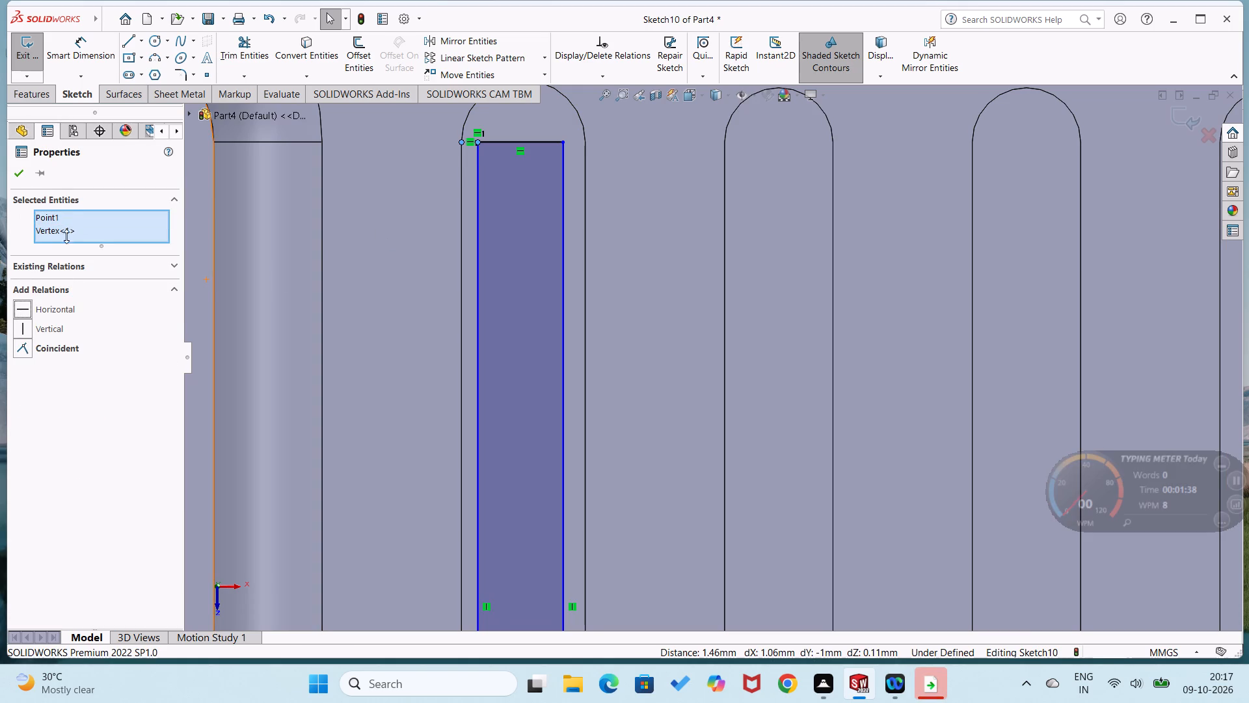
left_click(27, 172)
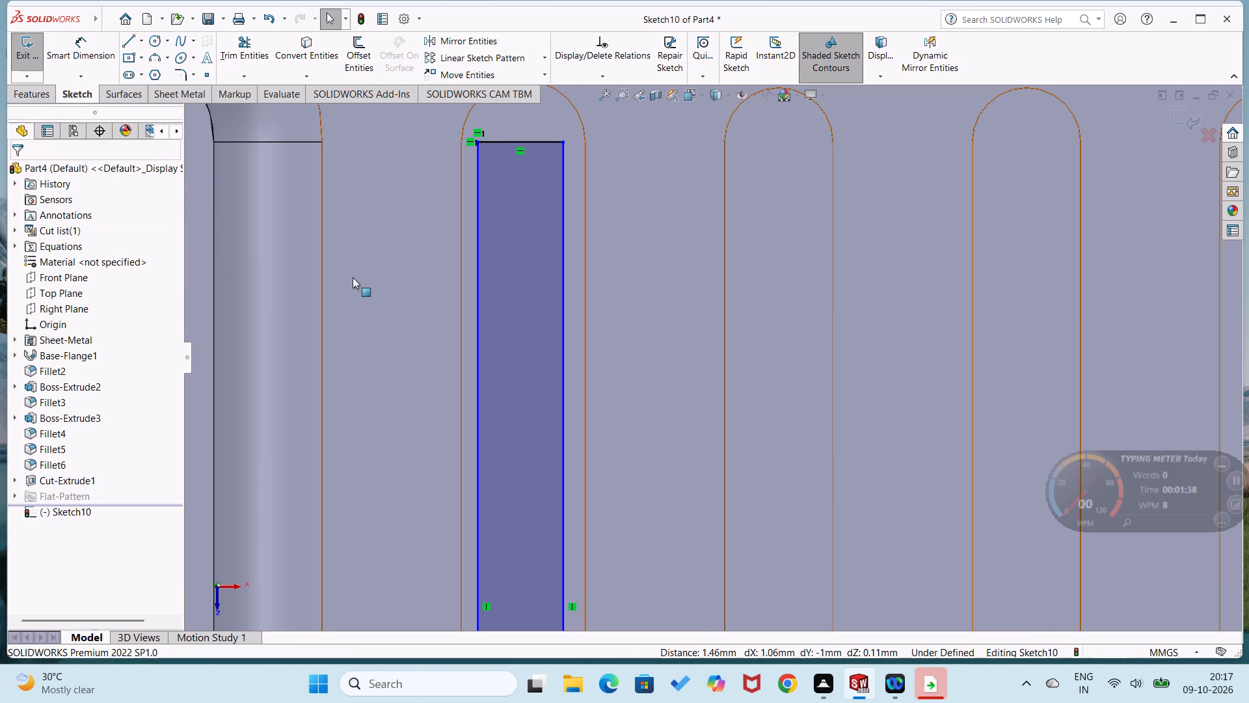
Dimension the gap between the first slot's box-side edge and the rectangle's adjacent vertical side as 1 mm.
left_click(459, 286)
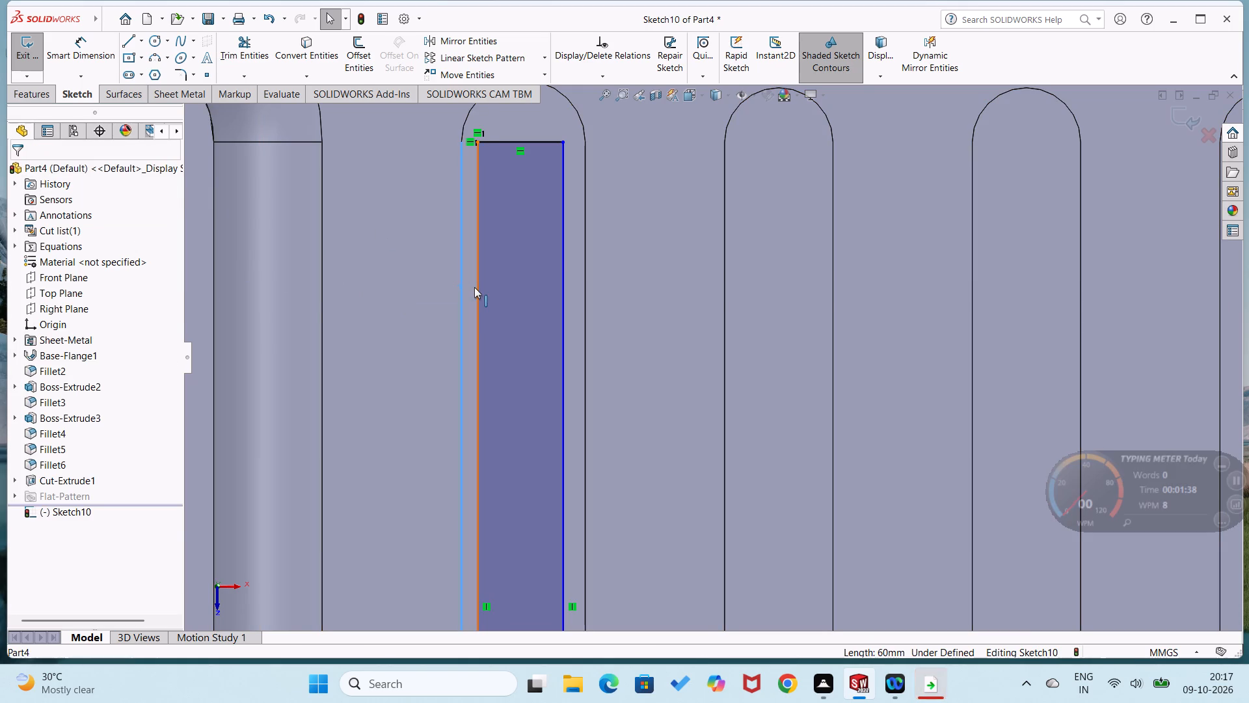
left_click(474, 287)
right_click_drag(398, 301, 409, 195)
left_click(460, 257)
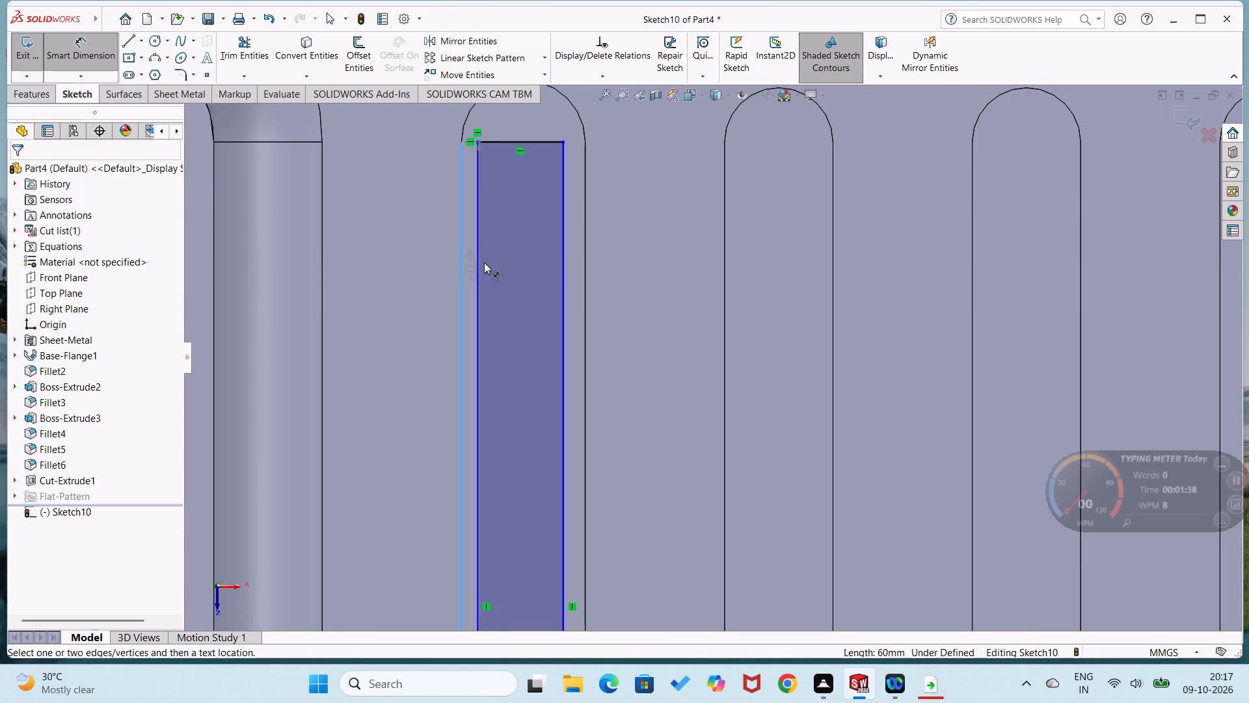
left_click(479, 265)
left_click(445, 271)
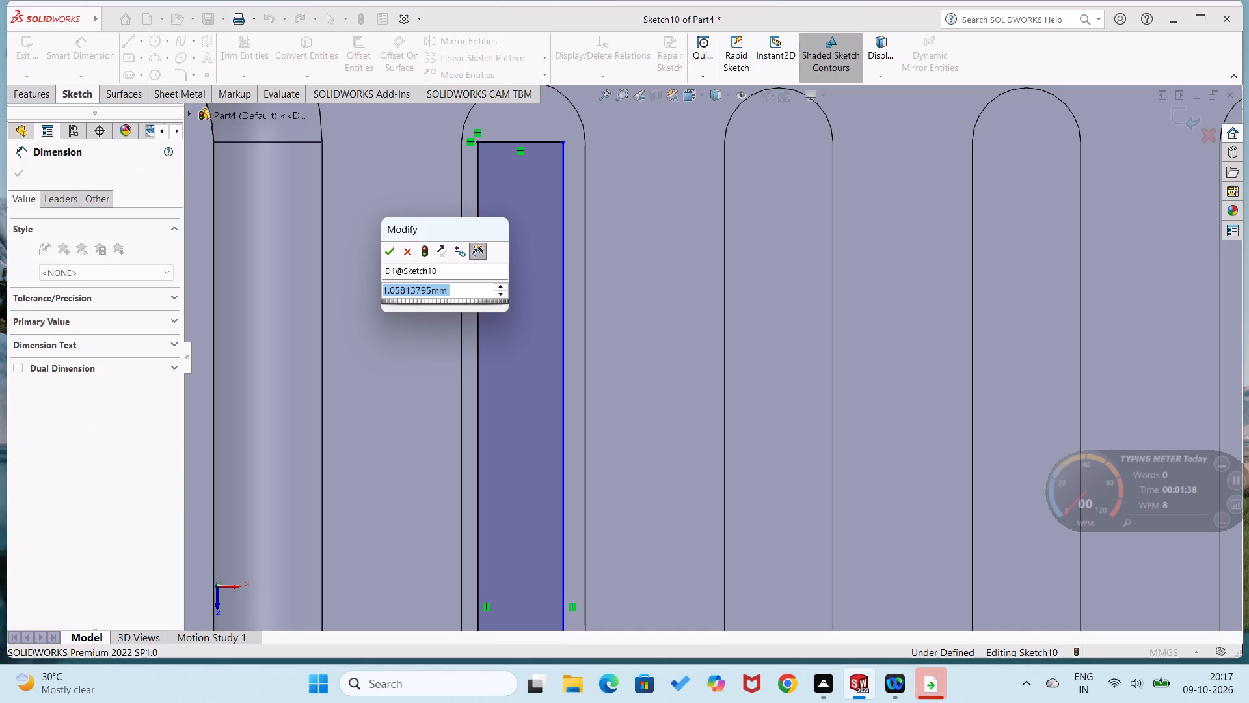
key("1")
key("Return")
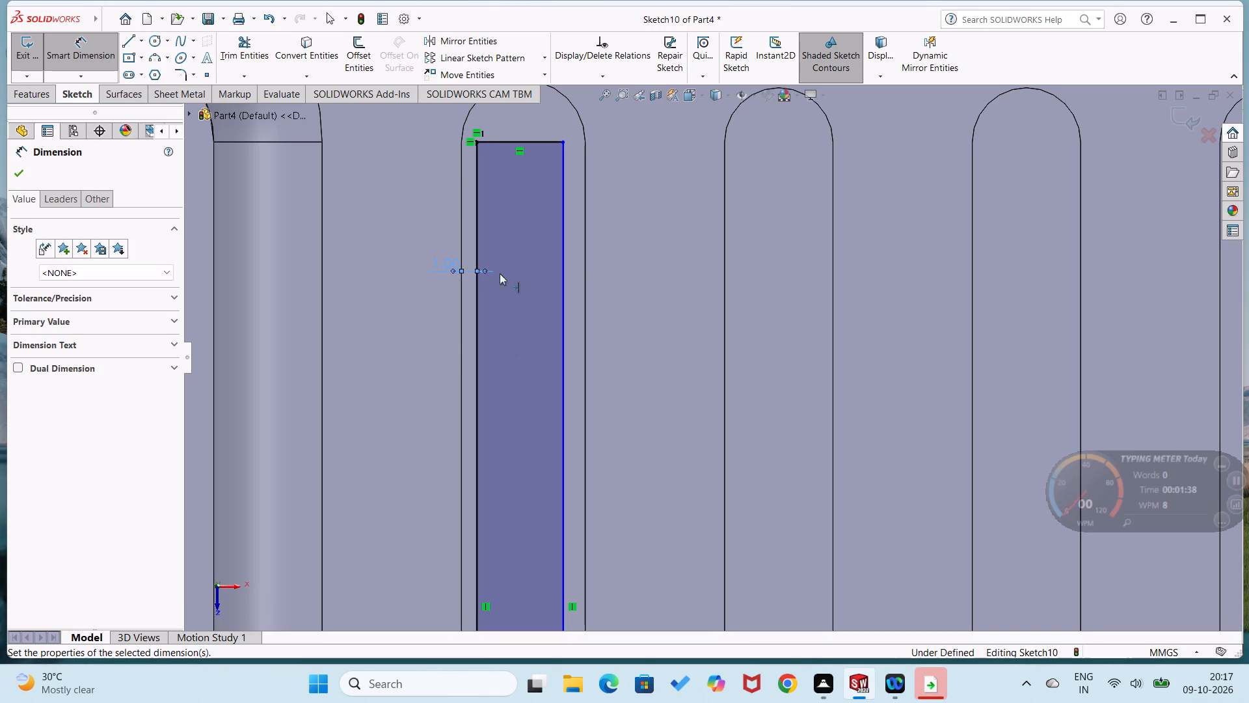
Dimension the gap between the rectangle's other vertical side and the first slot's edge farther from the box as 1 mm.
left_click(563, 307)
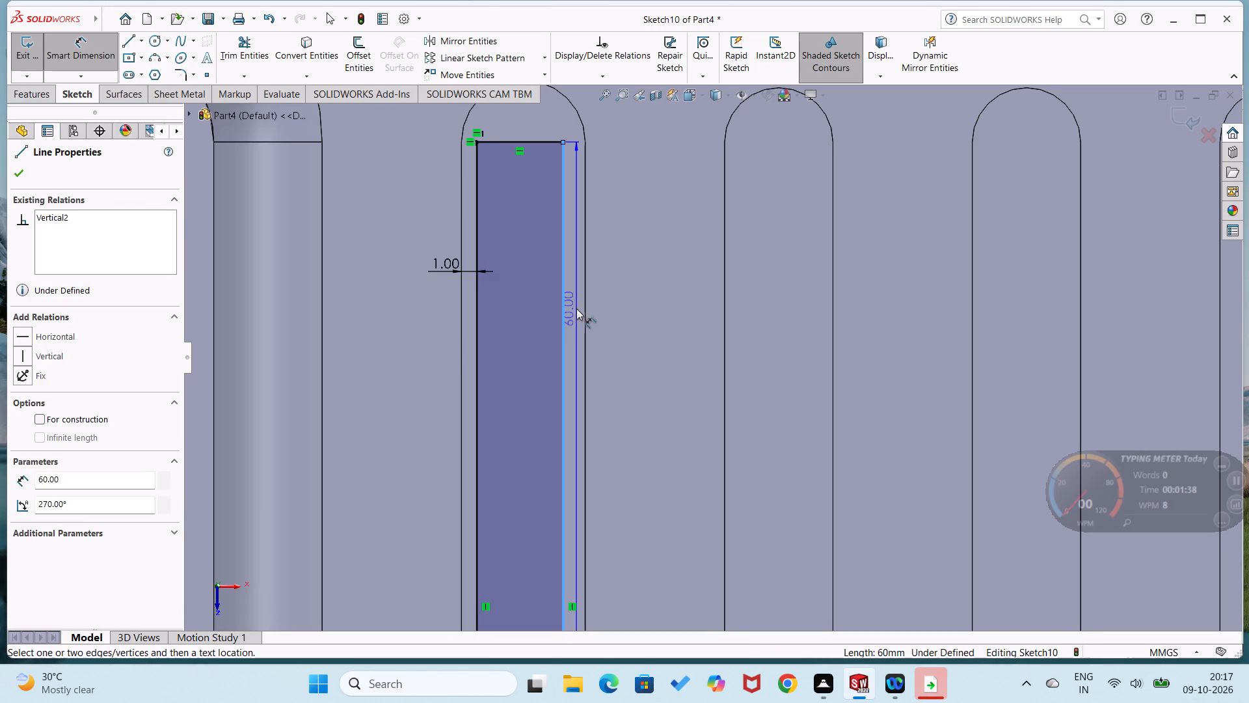
left_click(587, 309)
left_click(600, 302)
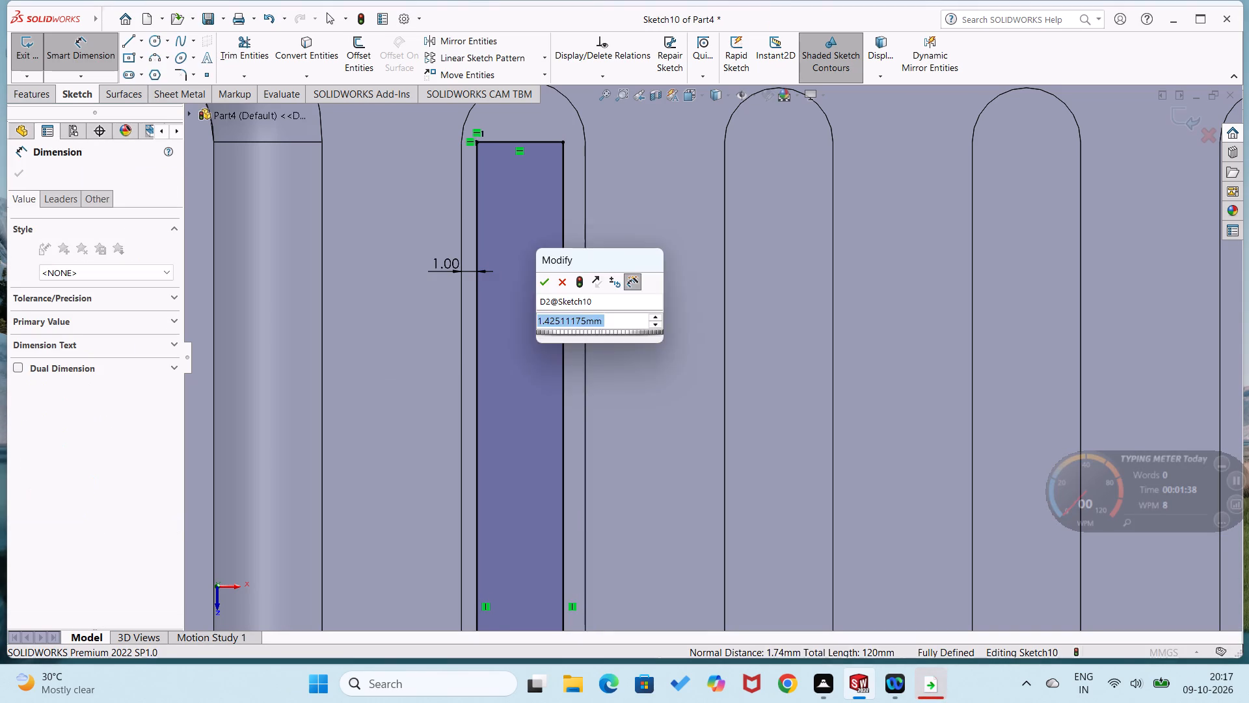
key("1")
key("Return")
left_click(662, 294)
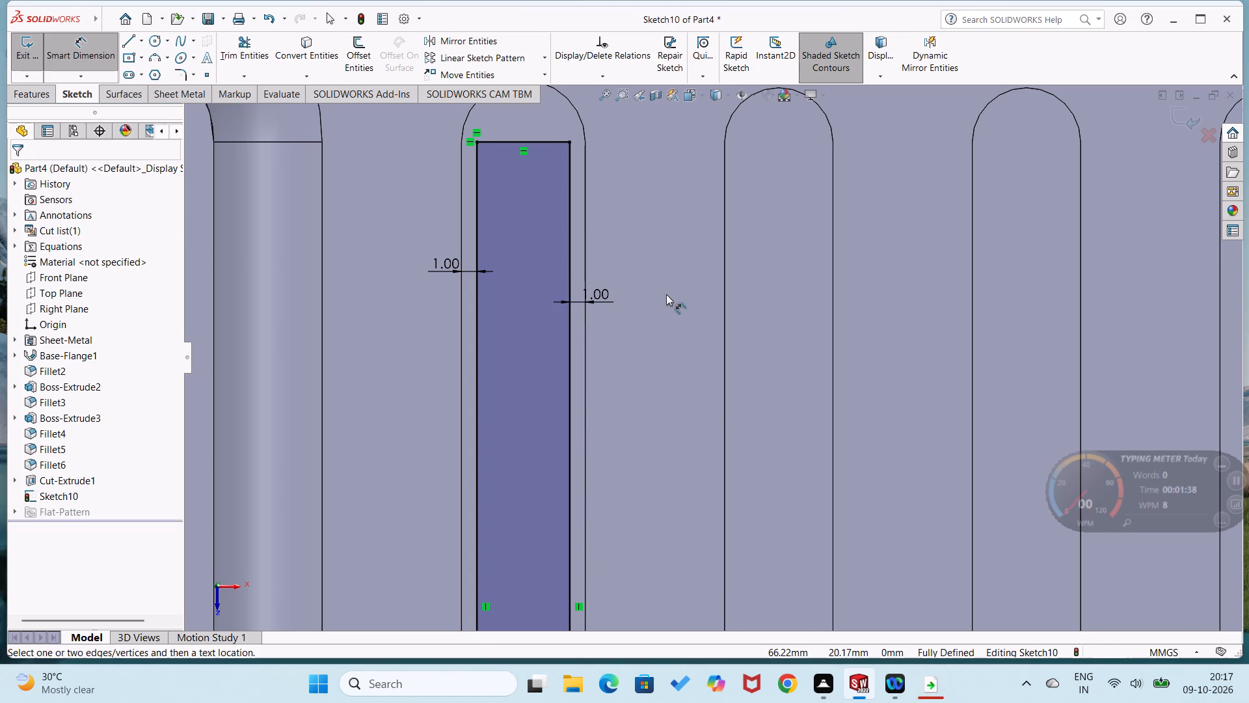
Sketch a corner rectangle inside each of the second to fifth slots, 60 mm long and about 3.3 to 3.6 mm wide, spanning between arc endpoints.
right_click_drag(688, 260, 684, 361)
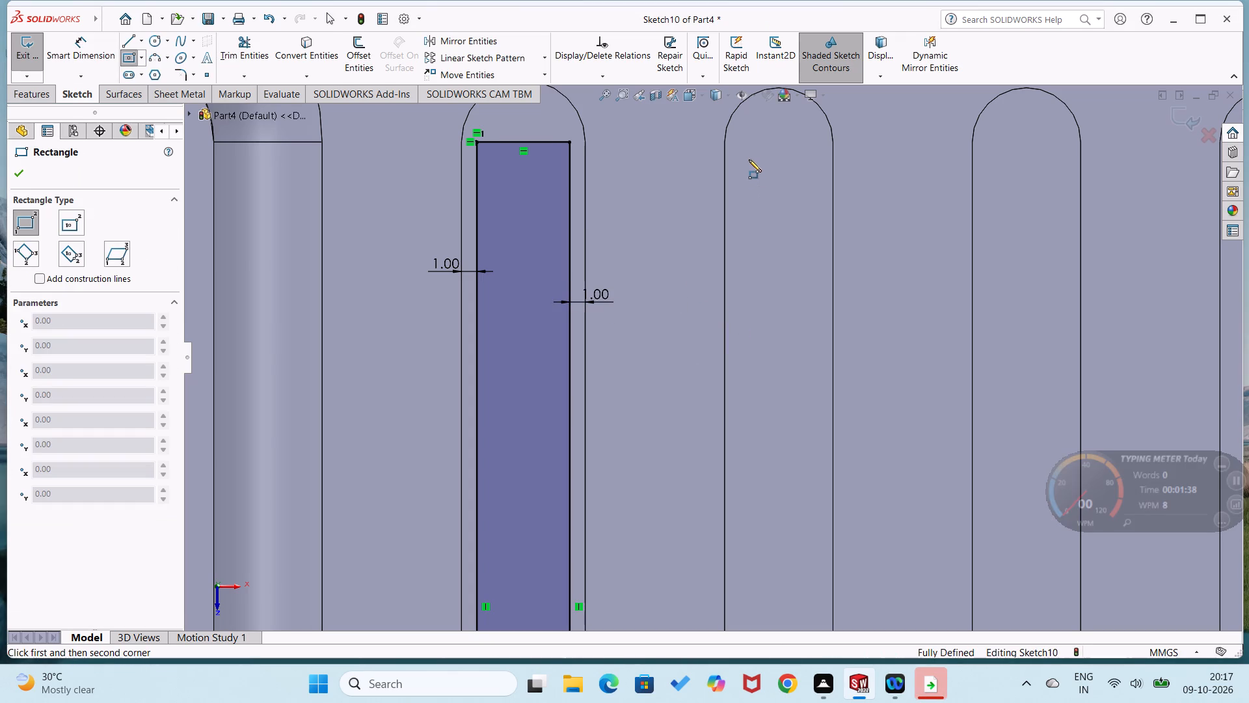
left_click(742, 141)
scroll(791, 286, "up", 5)
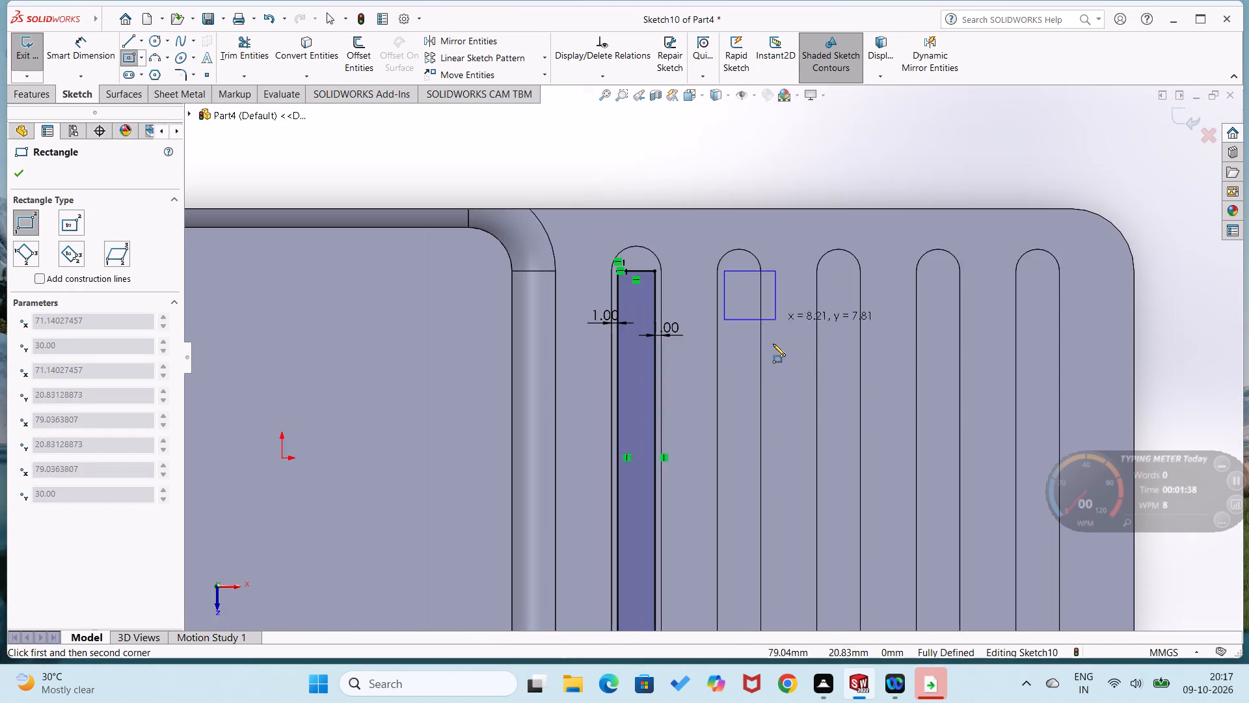
scroll(768, 382, "up", 3)
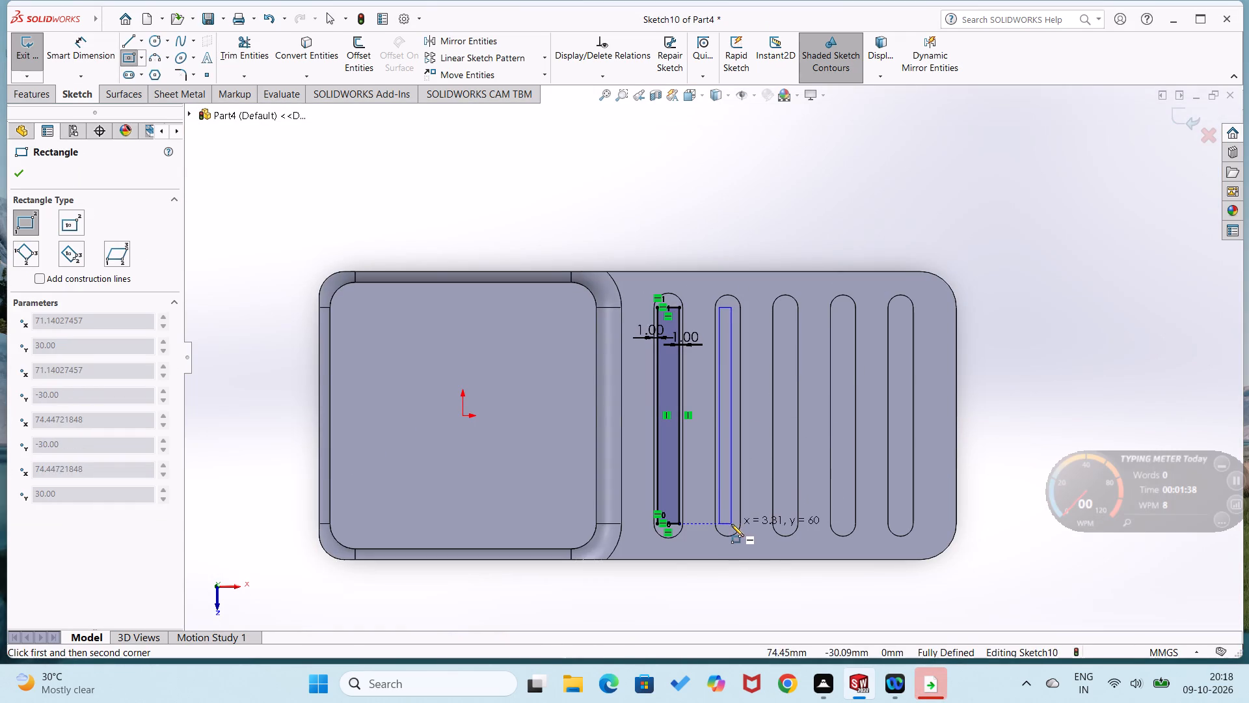
left_click(736, 524)
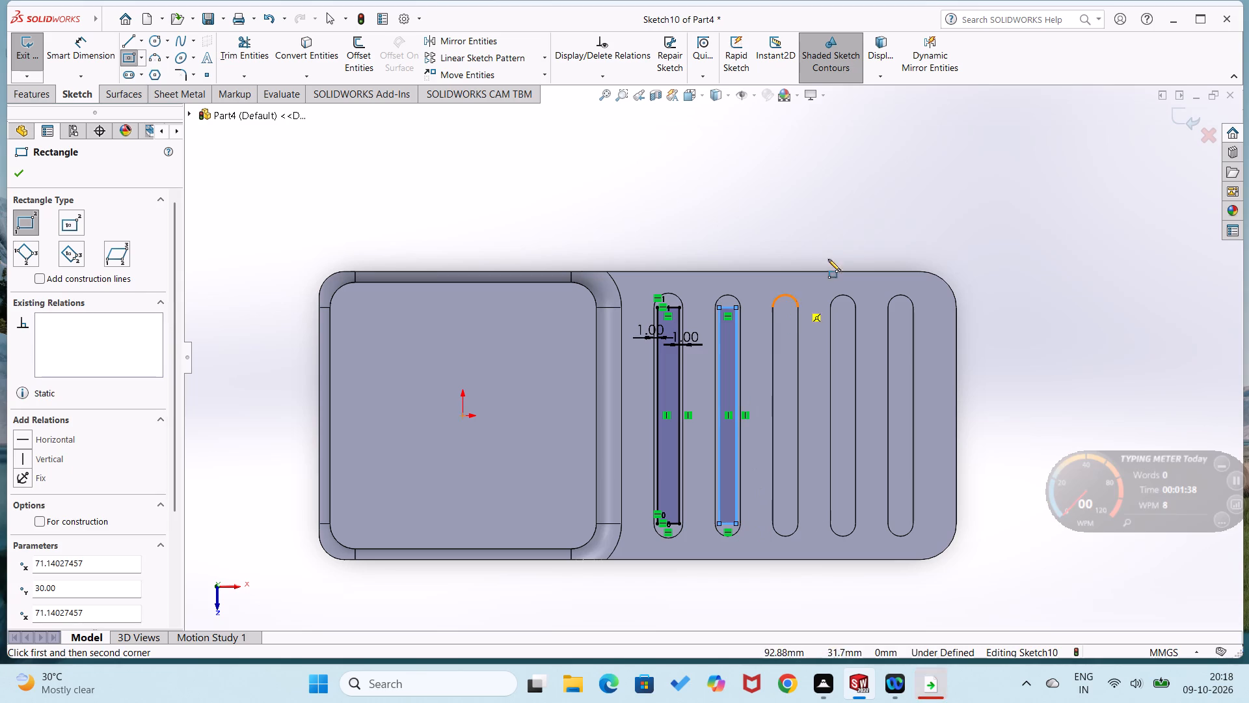
left_click(780, 309)
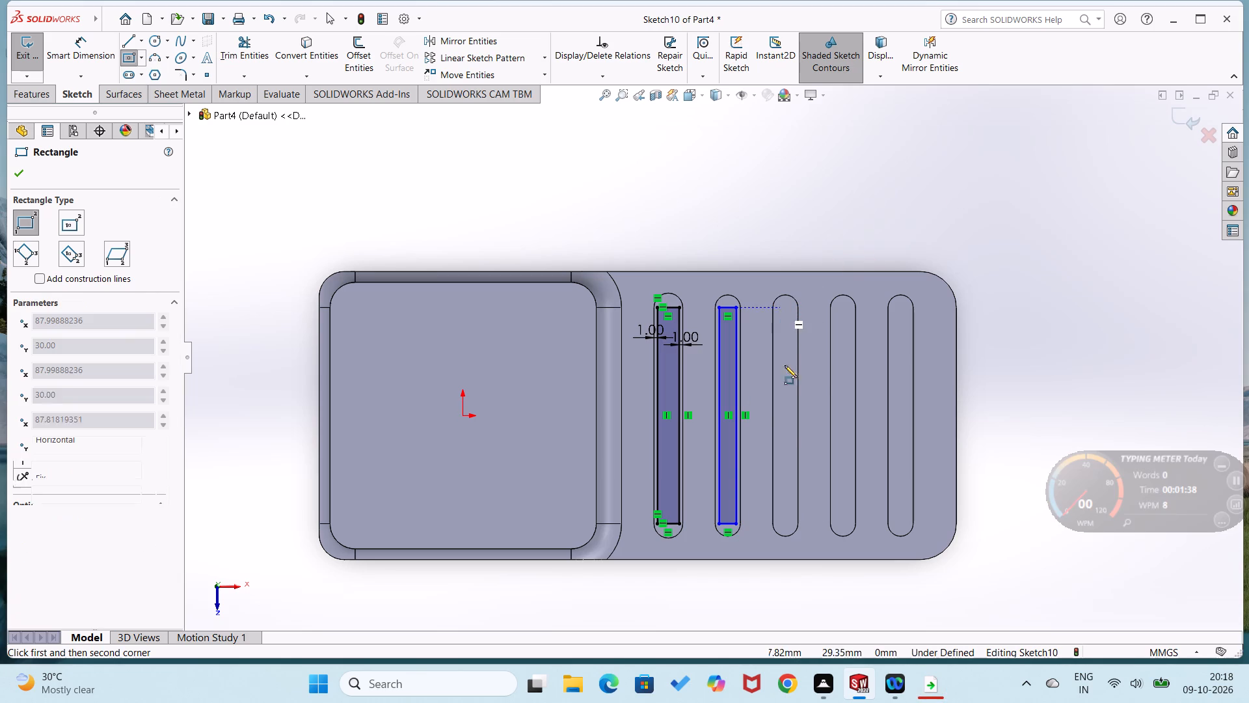
left_click(794, 524)
left_click(838, 309)
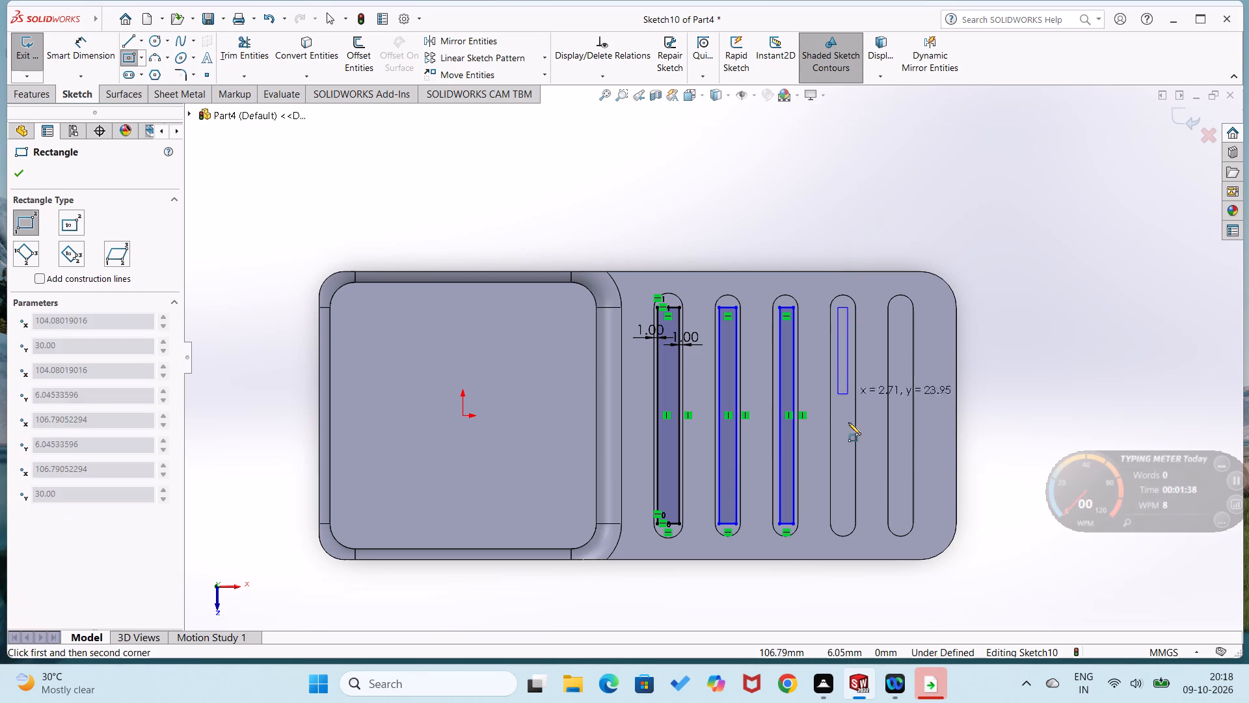
left_click(851, 521)
left_click(895, 307)
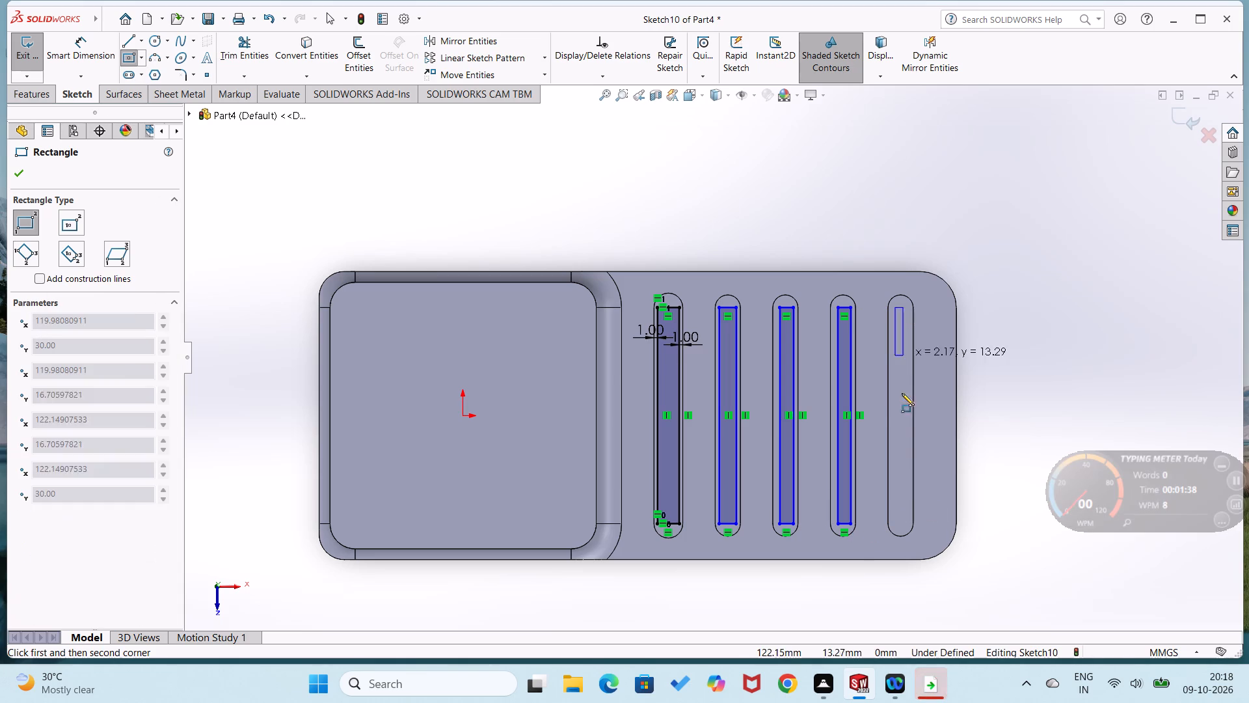
left_click(907, 525)
scroll(743, 374, "down", 5)
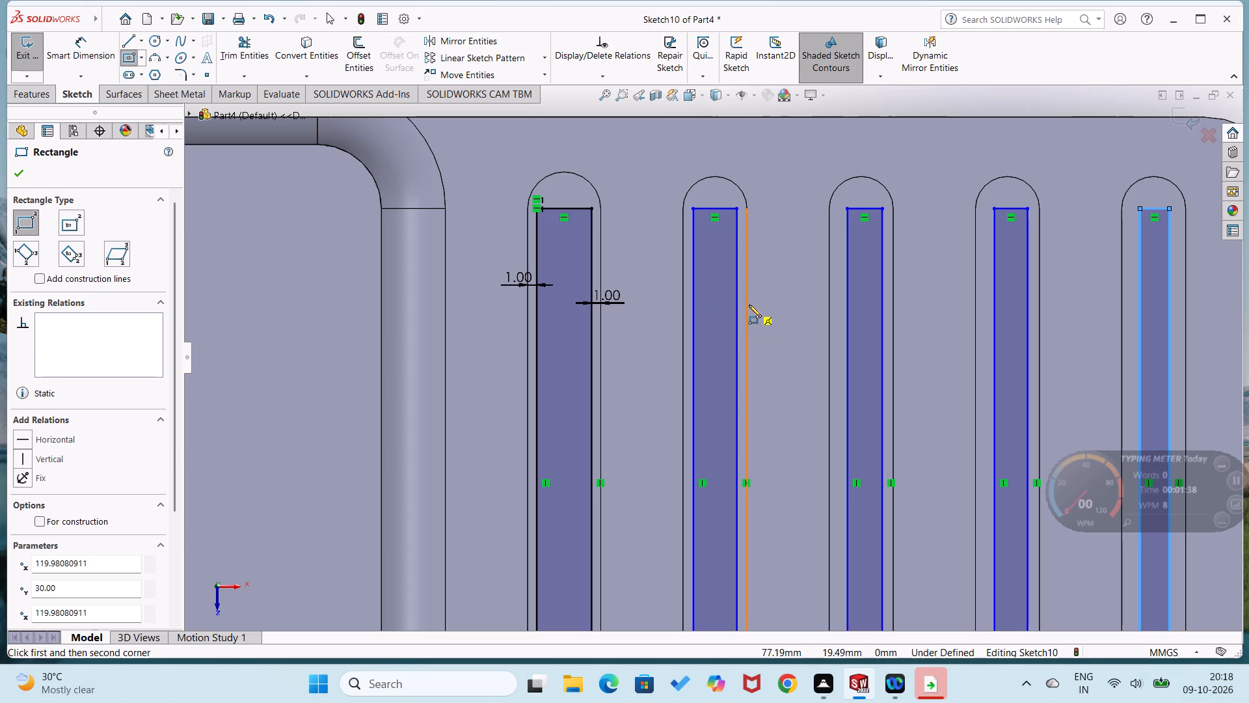
key("Escape")
Add Horizontal relations between the second and third rectangles' upper box-side corners and the adjacent upper arc endpoints of their slots.
left_click(684, 208)
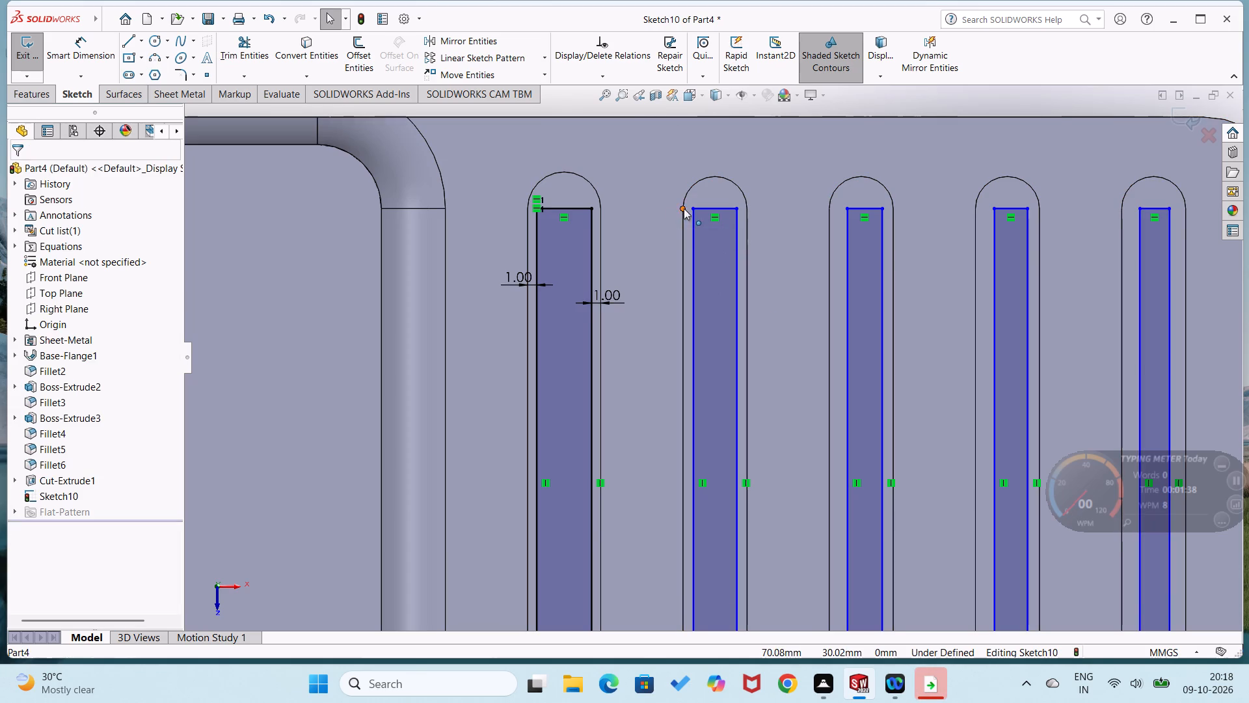
left_click(695, 210, "ctrl")
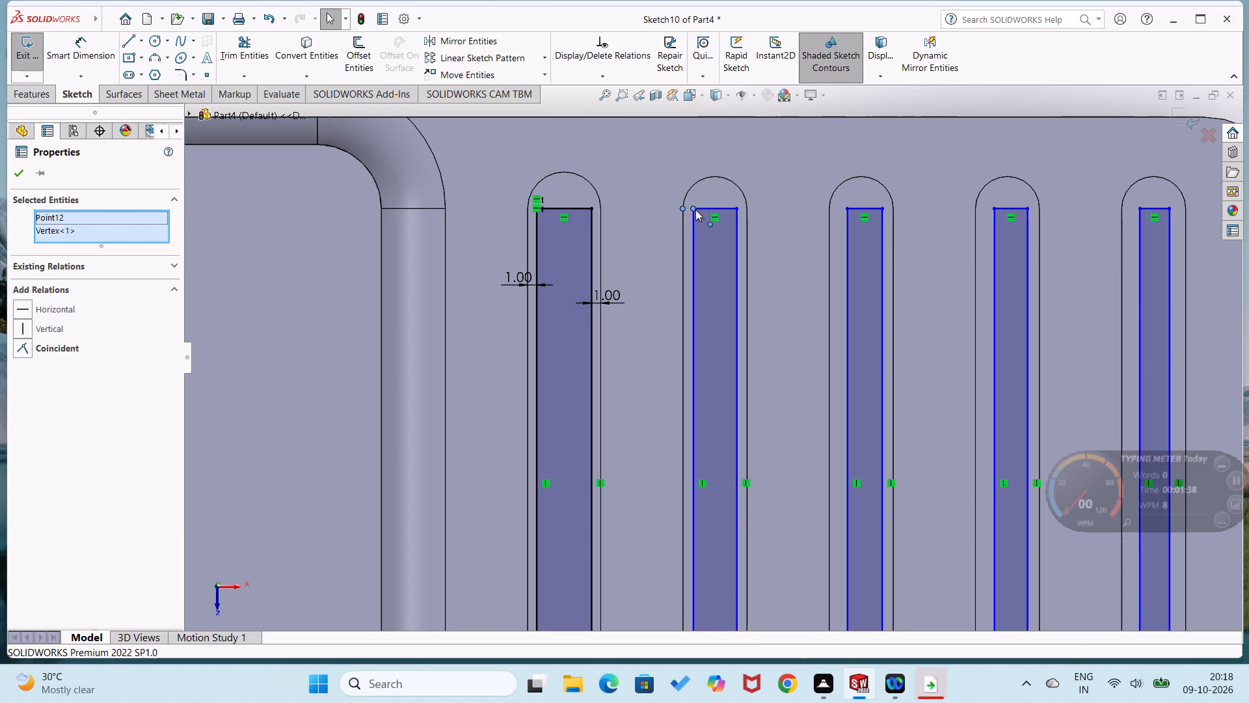
left_click(23, 306)
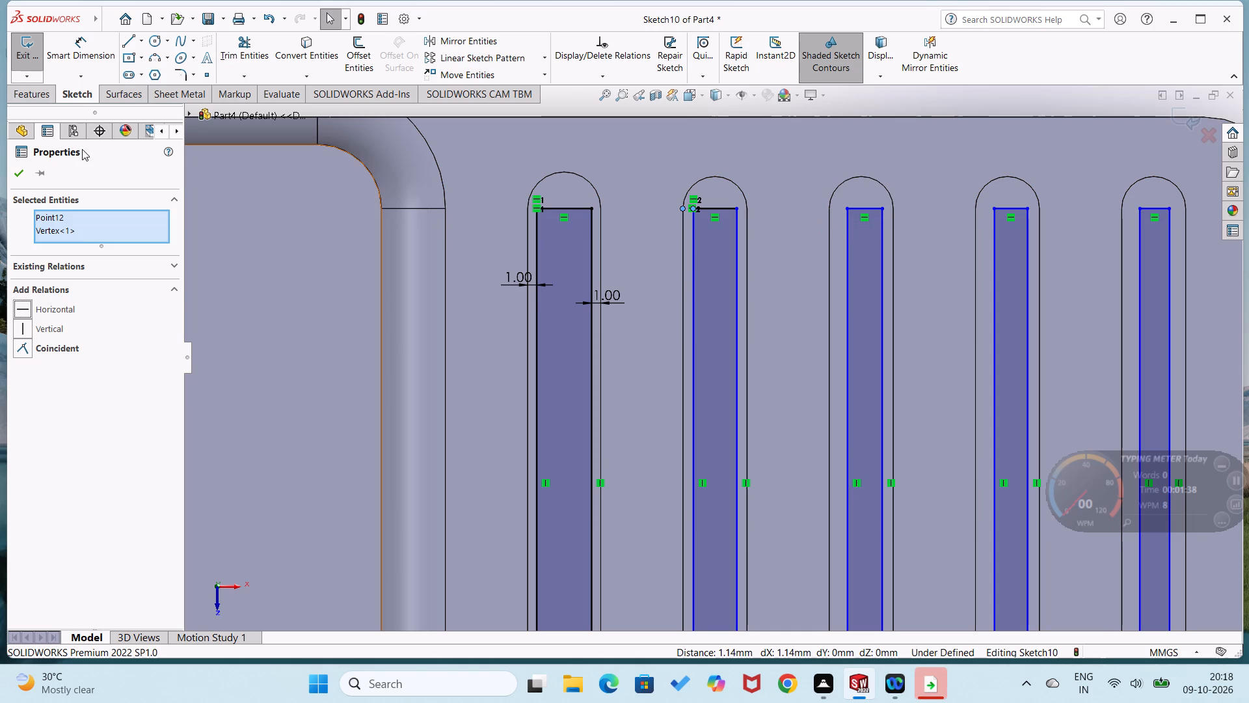
left_click(20, 174)
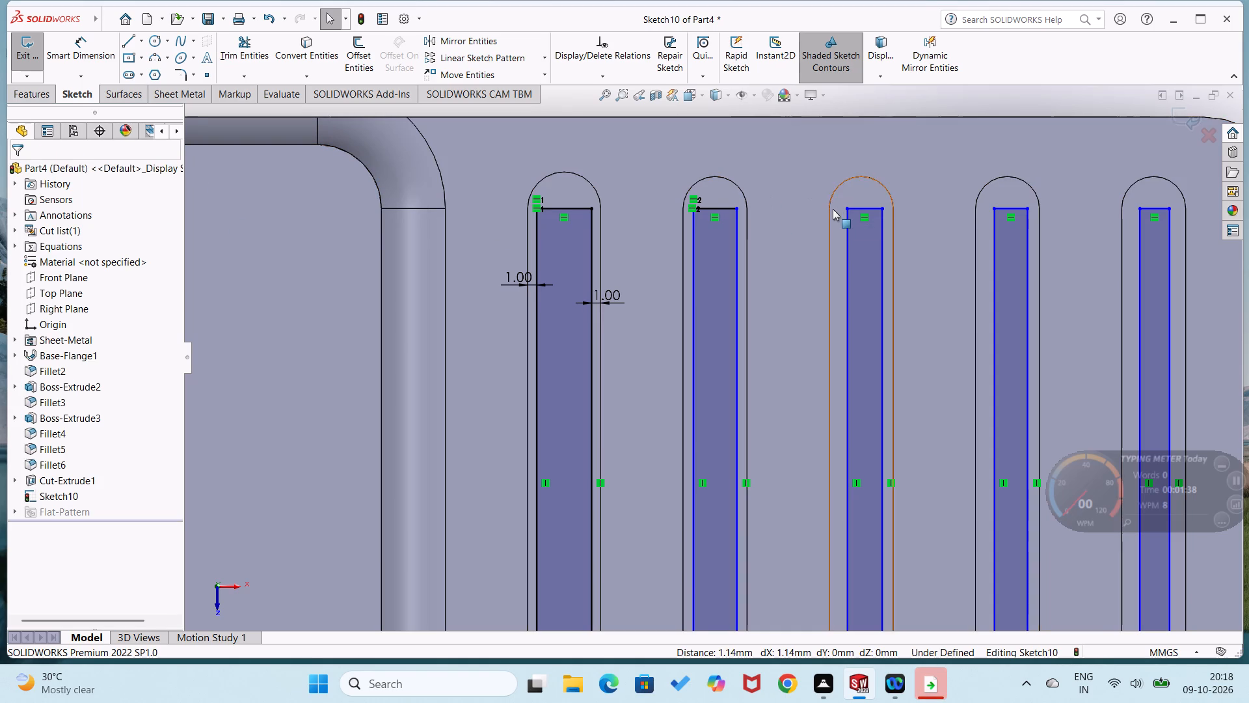
left_click(829, 210)
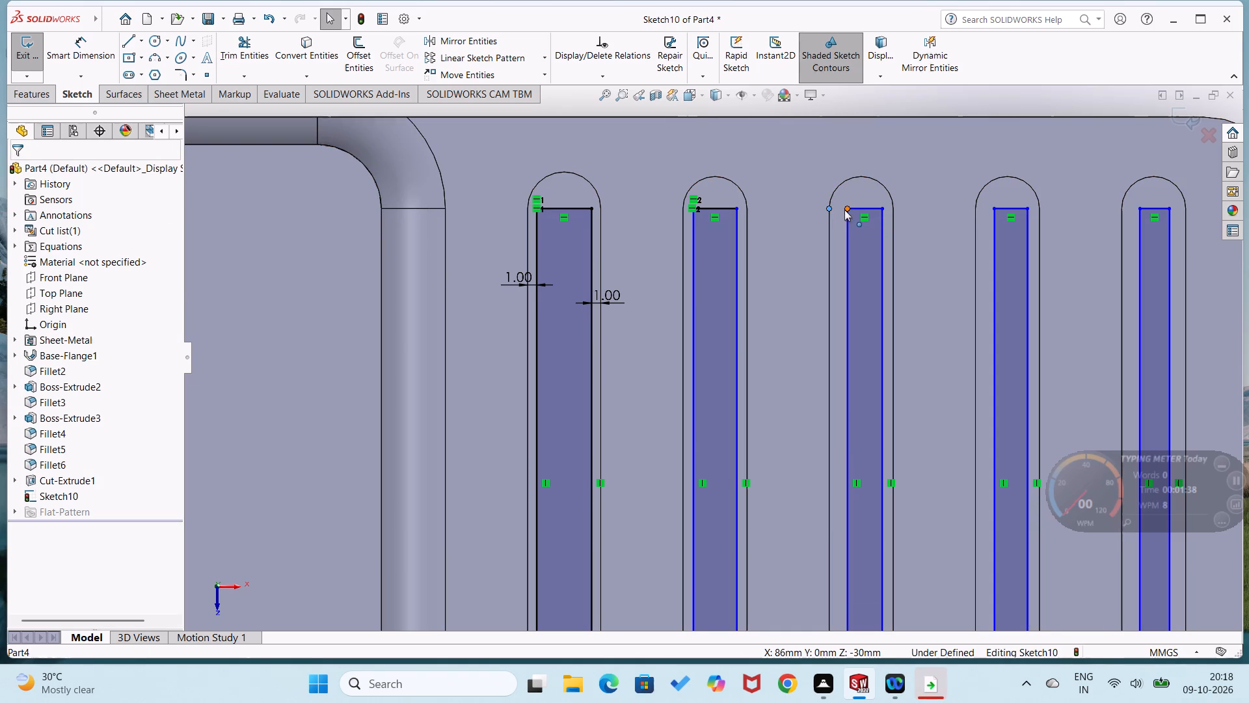
left_click(844, 210, "ctrl")
left_click(27, 308)
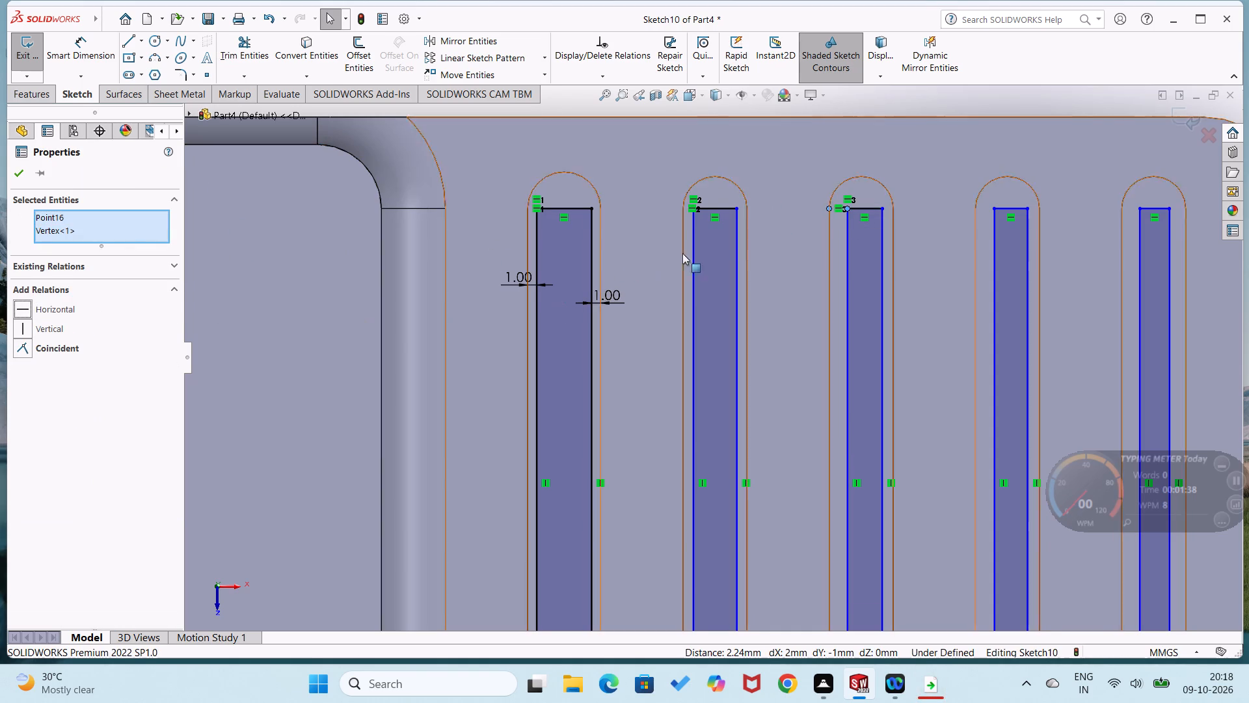
left_click(16, 176)
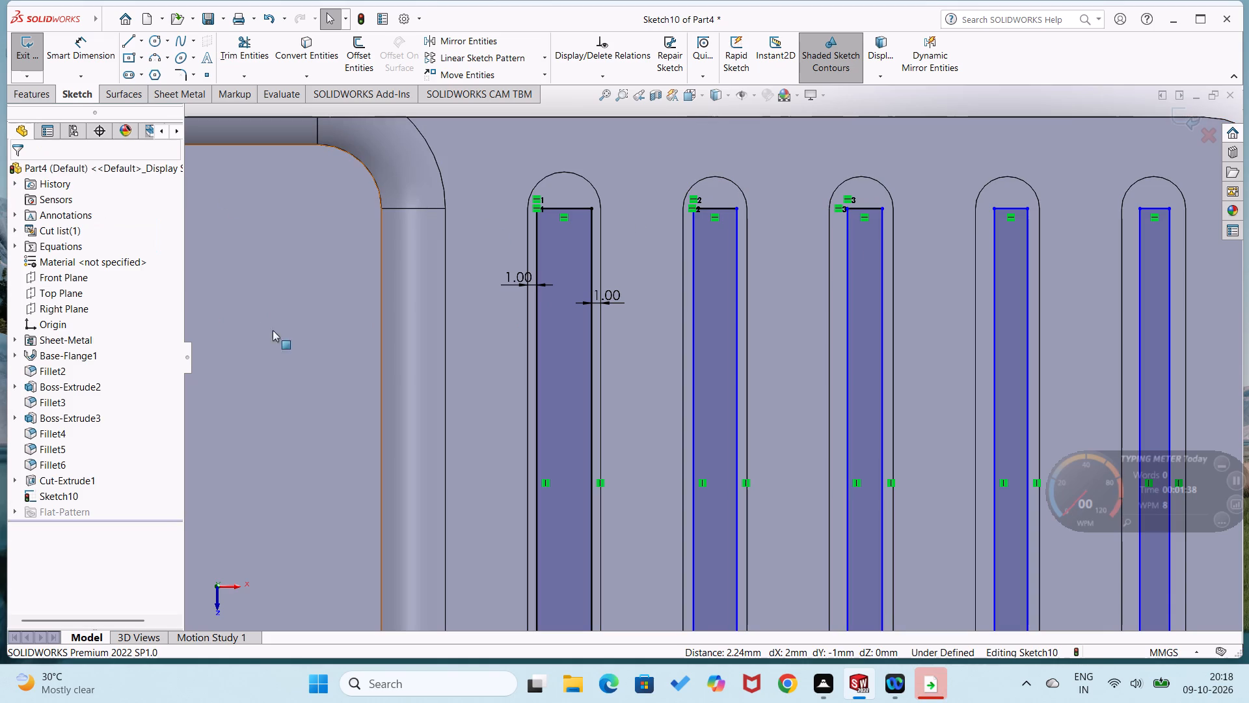
Add Horizontal relations between the fourth and fifth rectangles' upper box-side corners and the adjacent upper arc endpoints of their slots.
left_click(974, 208)
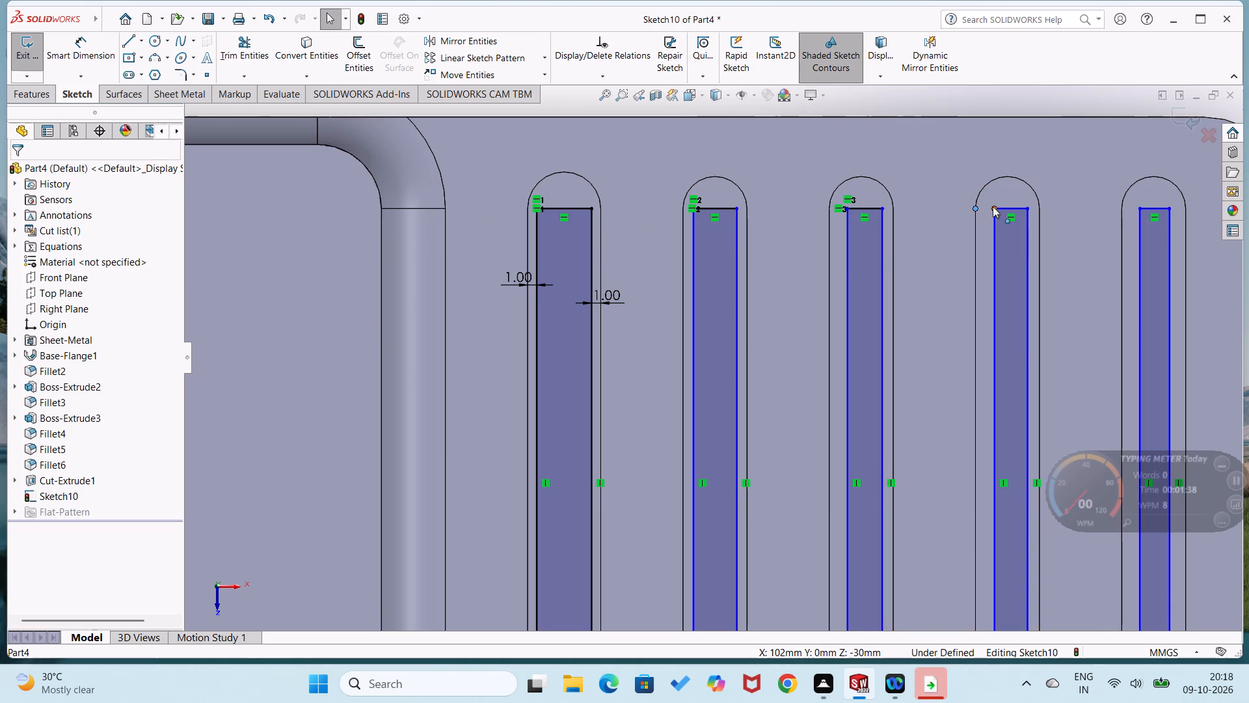
left_click(993, 206, "ctrl")
left_click(18, 308)
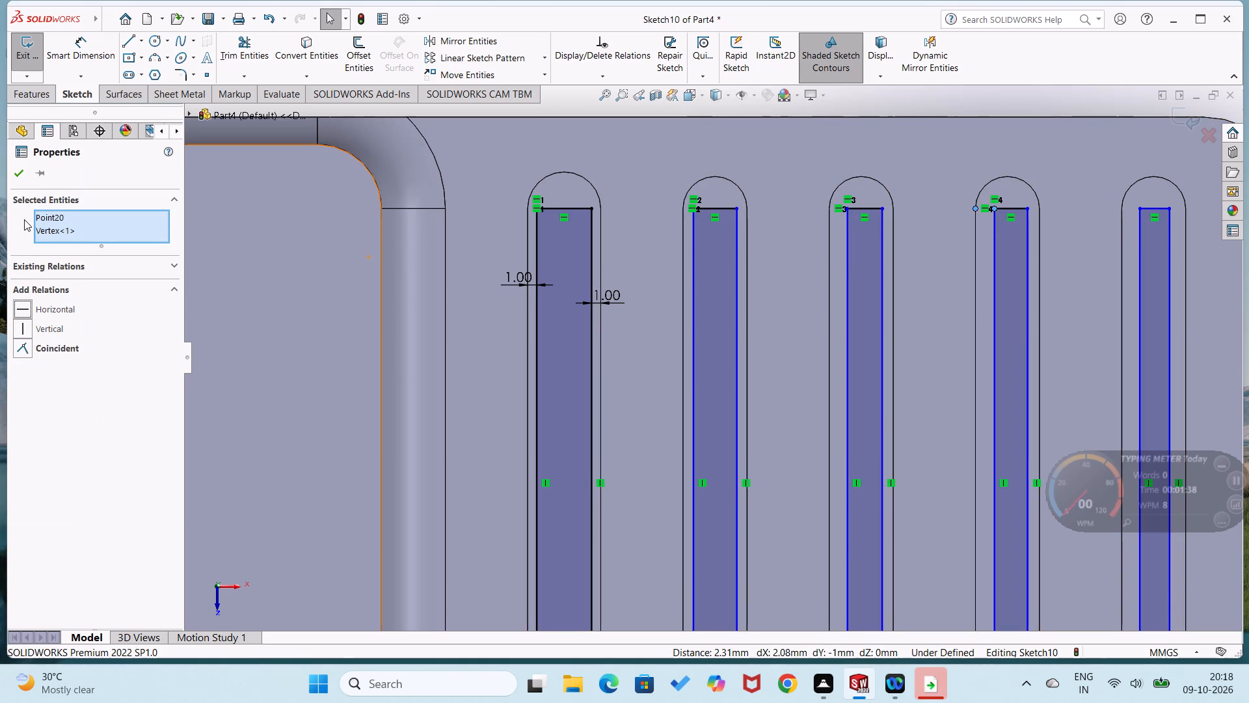
left_click(20, 185)
scroll(913, 269, "up", 2)
scroll(928, 261, "down", 3)
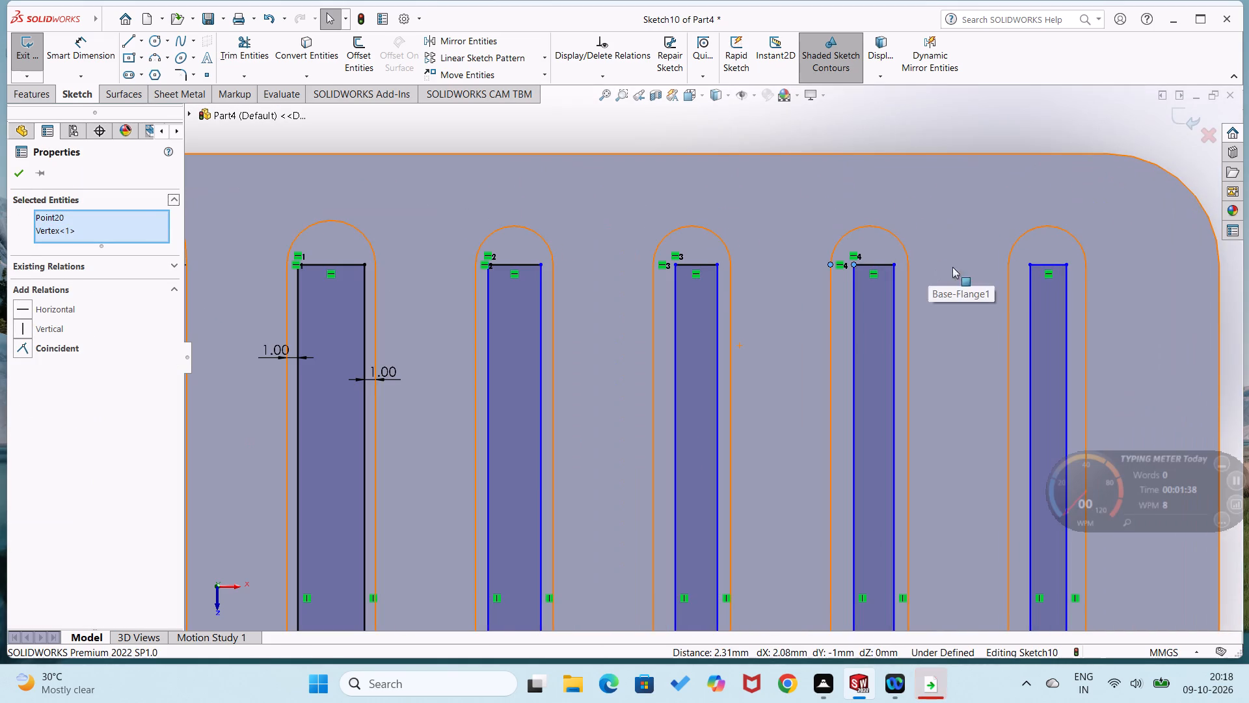
left_click(1008, 266)
left_click(1030, 263, "ctrl")
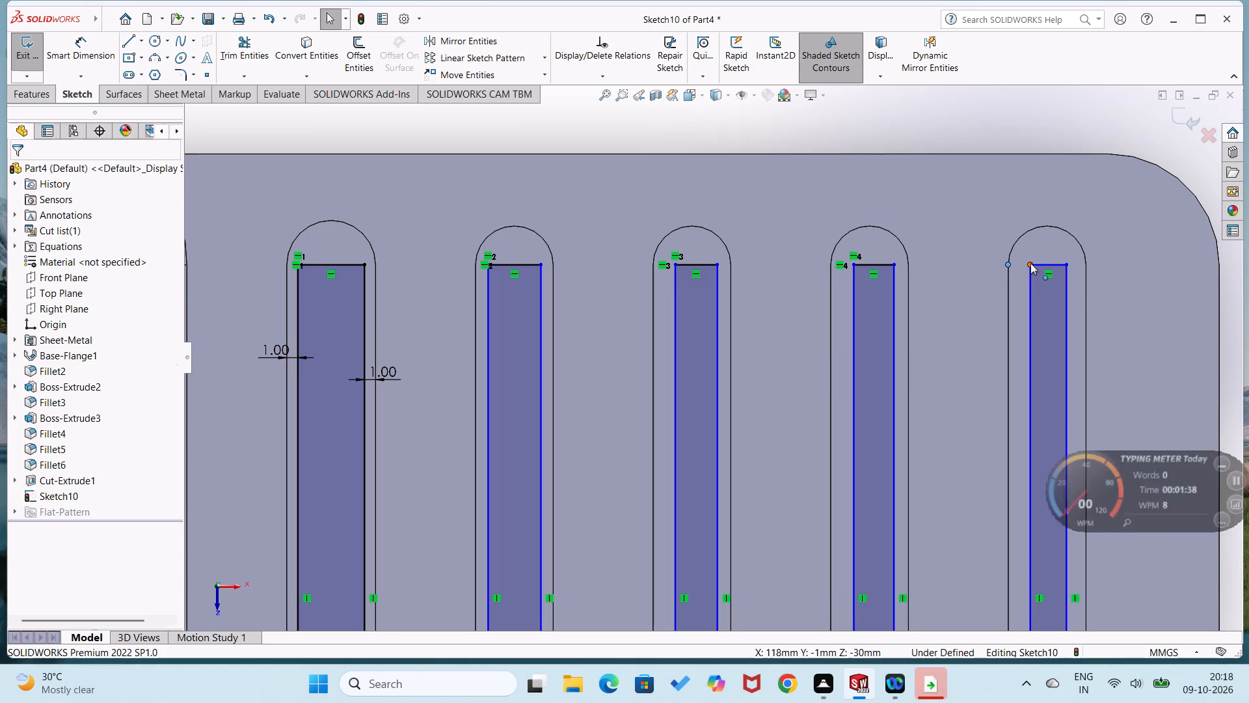
left_click(18, 307)
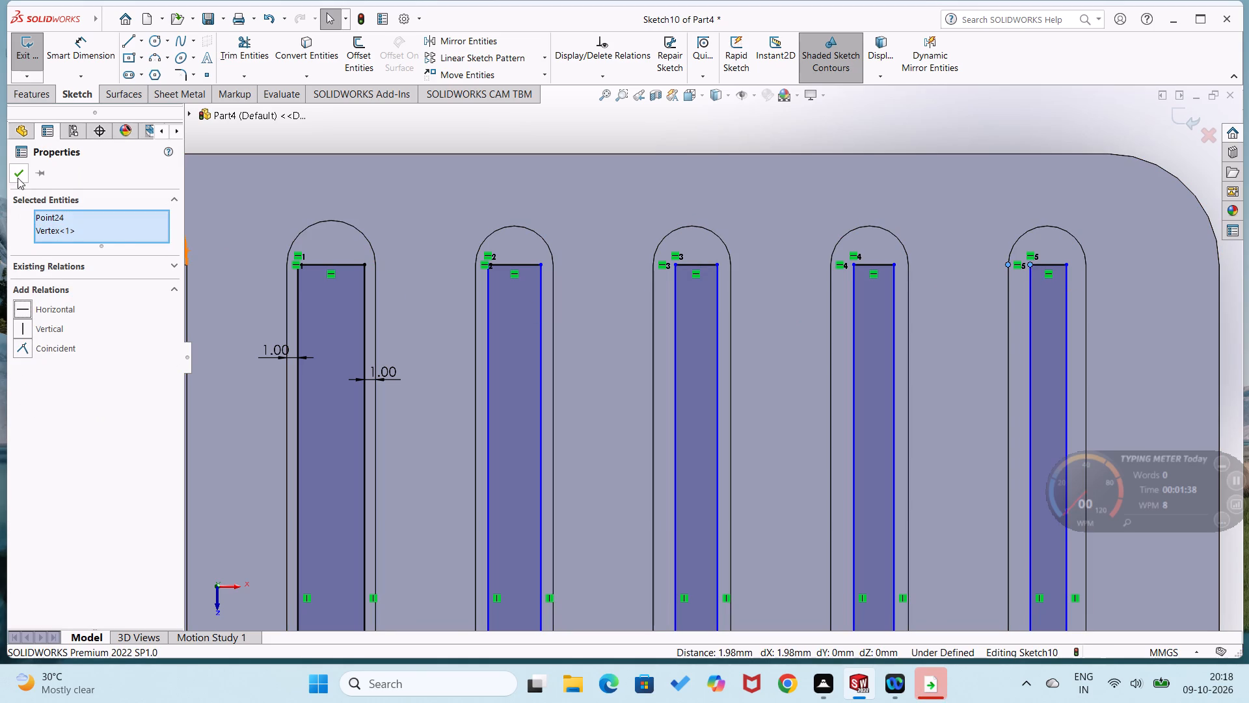
left_click(18, 167)
Dimension the gaps between the second slot's two straight edges and the adjacent vertical sides of its rectangle as 1 mm each.
scroll(498, 406, "down", 1)
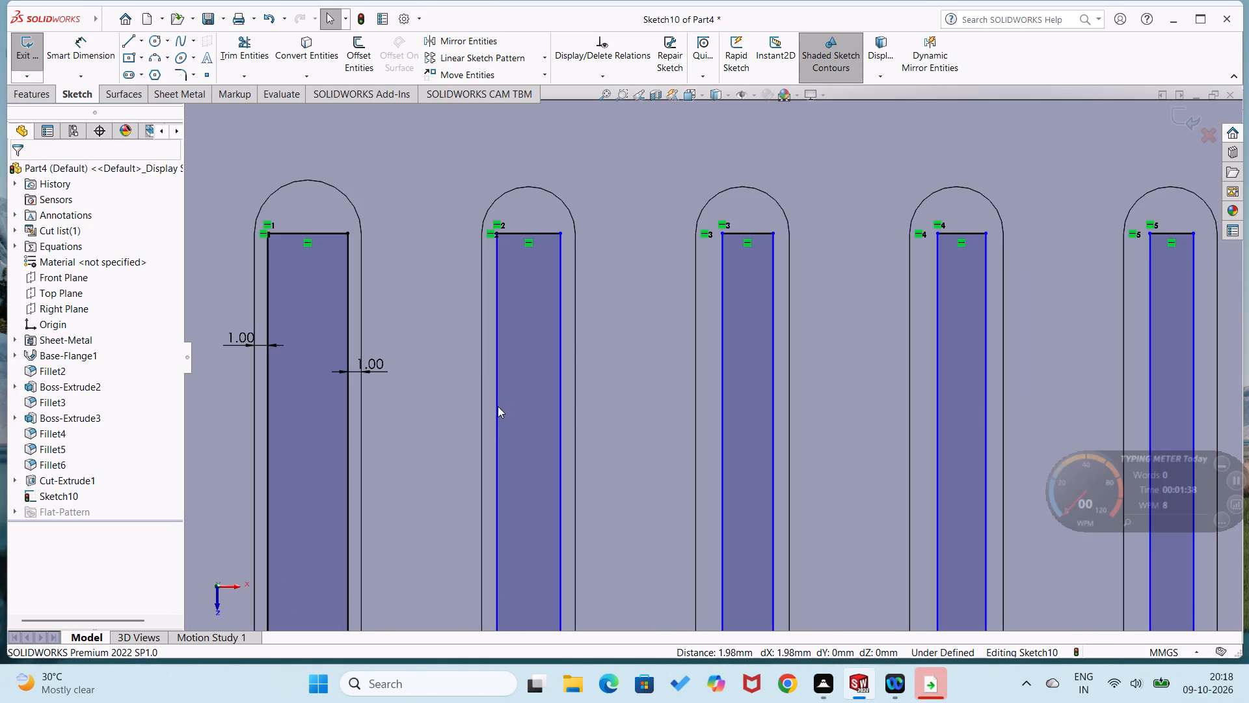
right_click_drag(430, 452, 436, 342)
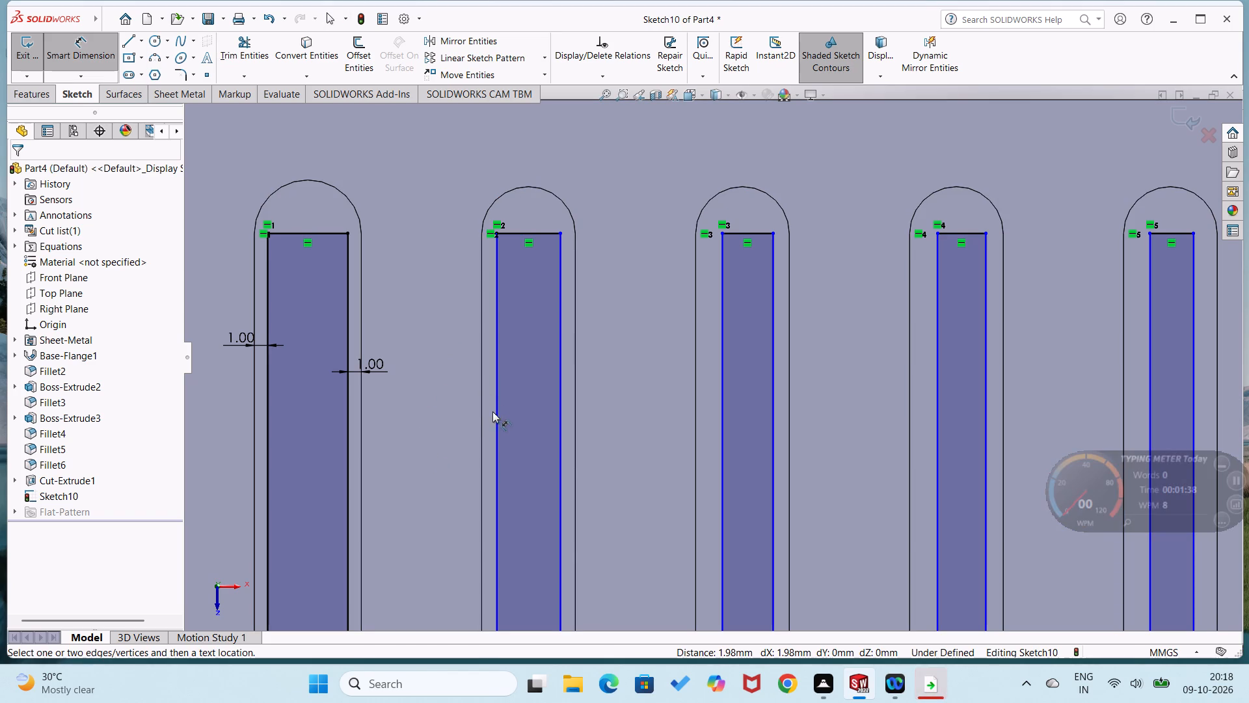
left_click(493, 412)
left_click(480, 418)
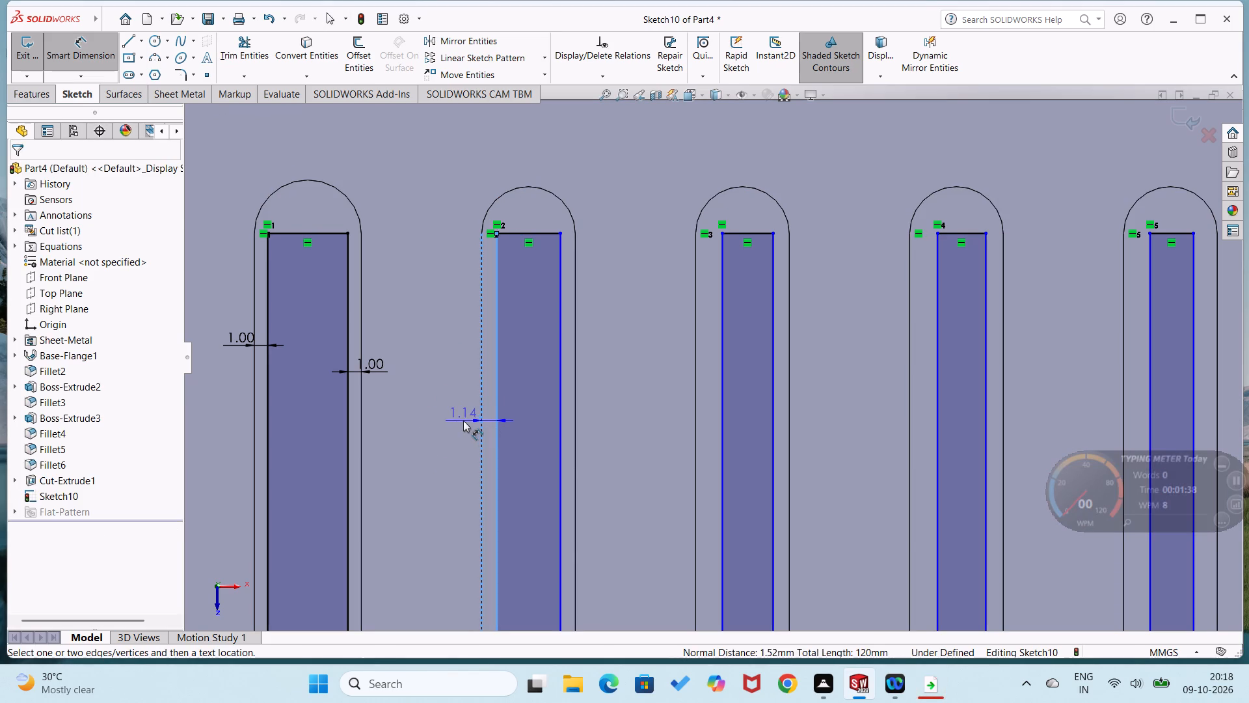
left_click(463, 420)
key("1")
key("Return")
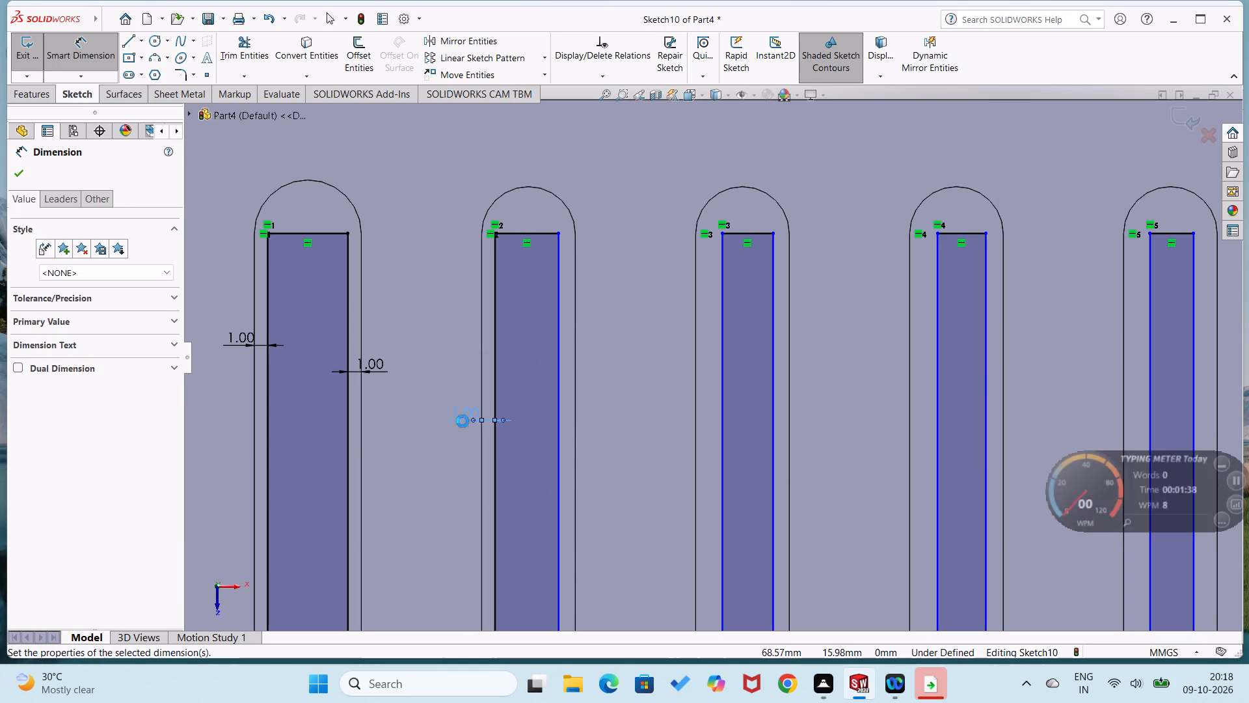
left_click(556, 445)
left_click(574, 447)
left_click(599, 447)
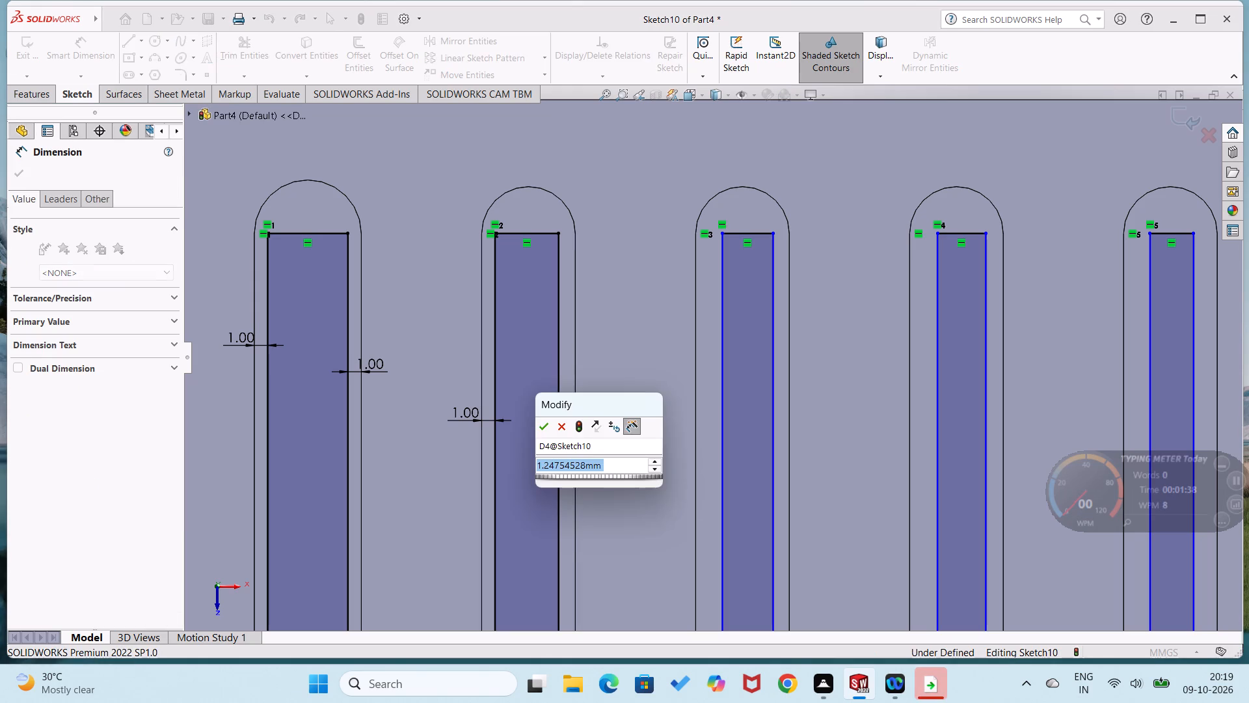
key("1")
key("Return")
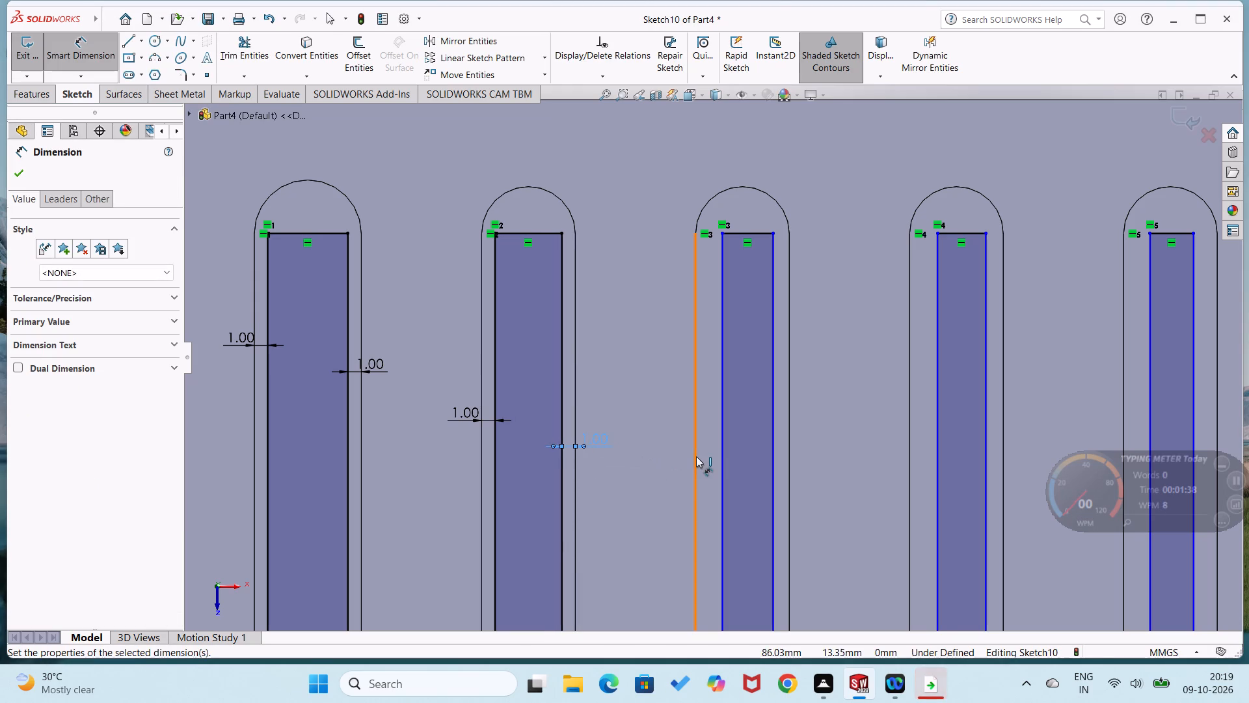
Dimension the gaps between the third slot's two straight edges and the adjacent vertical sides of its rectangle as 1 mm each.
left_click(696, 456)
left_click(724, 456)
left_click(675, 471)
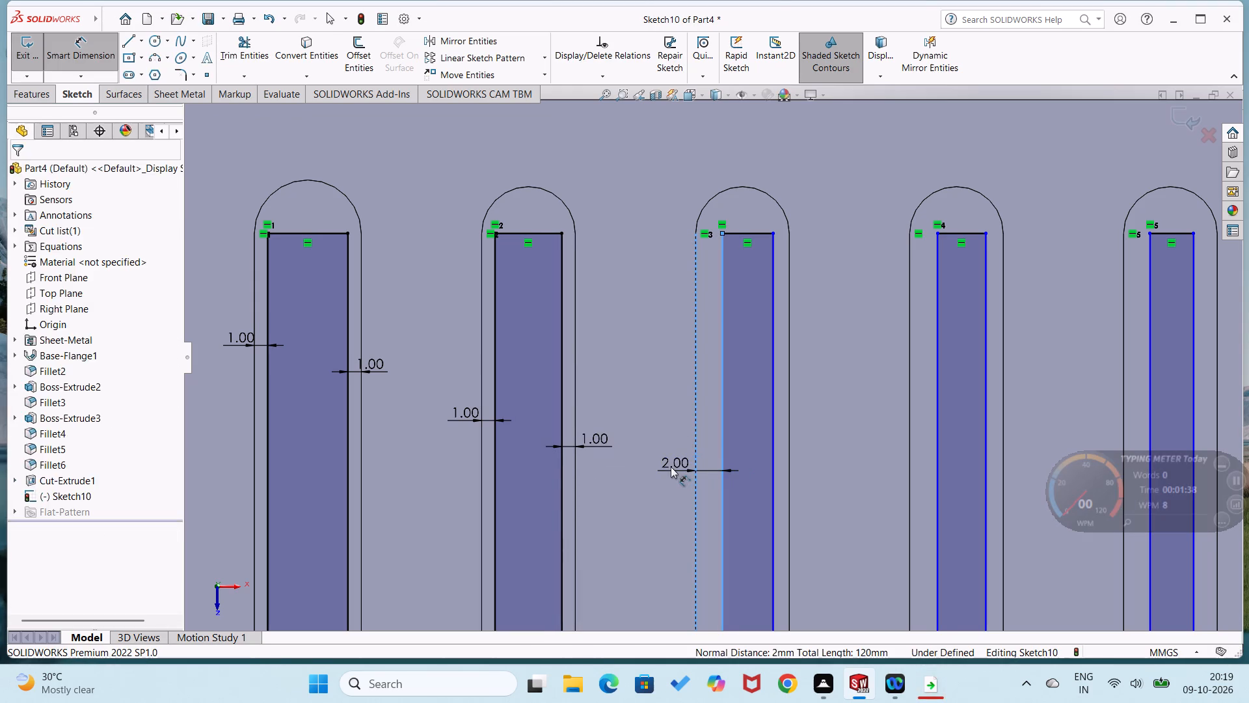
key("1")
key("Return")
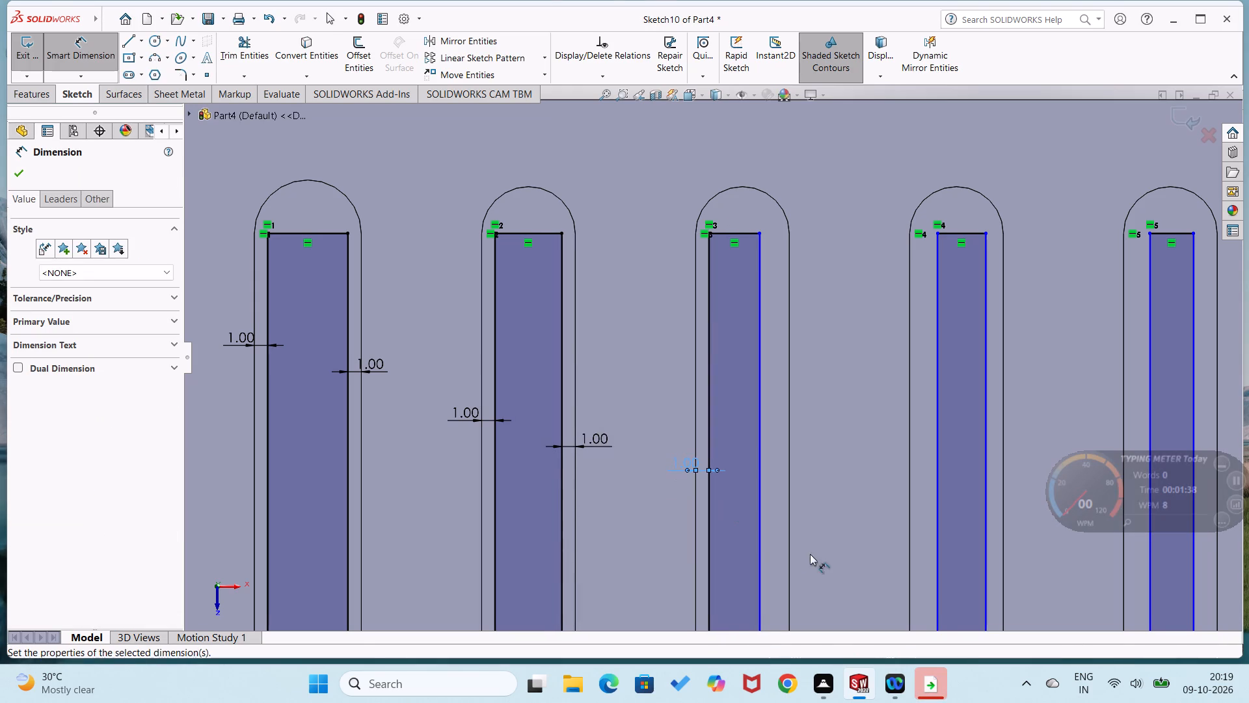
left_click(759, 534)
left_click(790, 532)
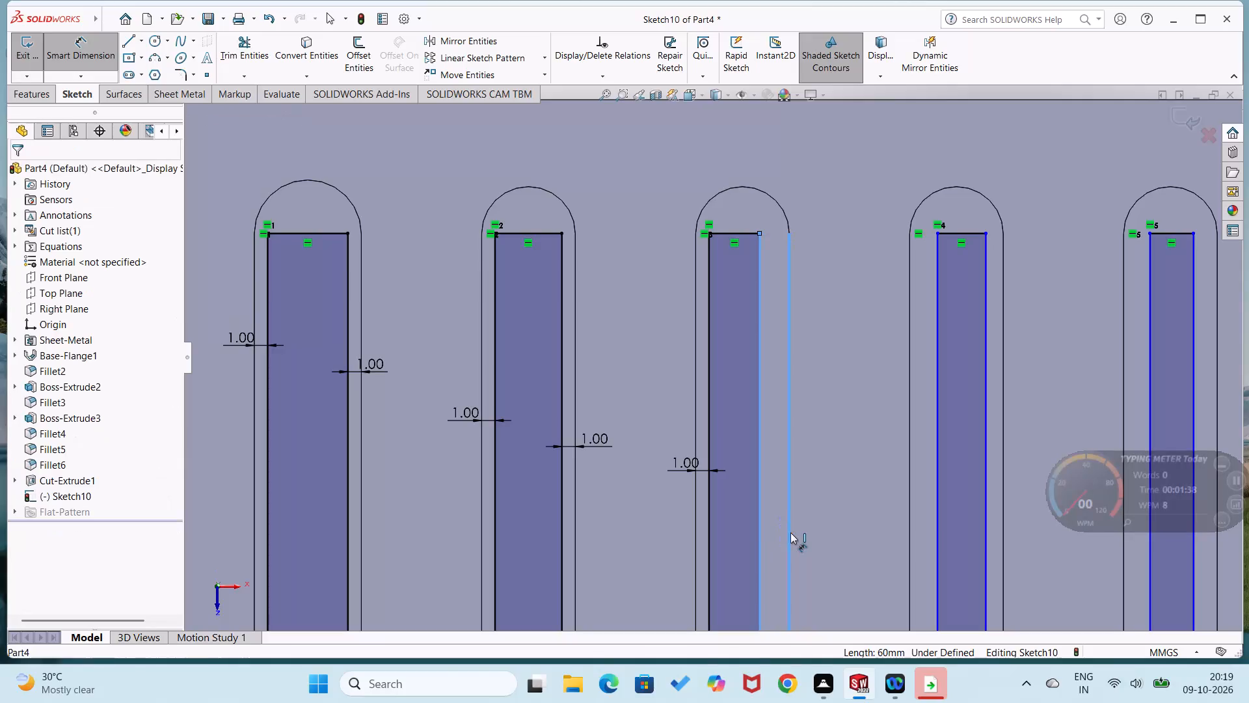
left_click(815, 525)
key("1")
key("Return")
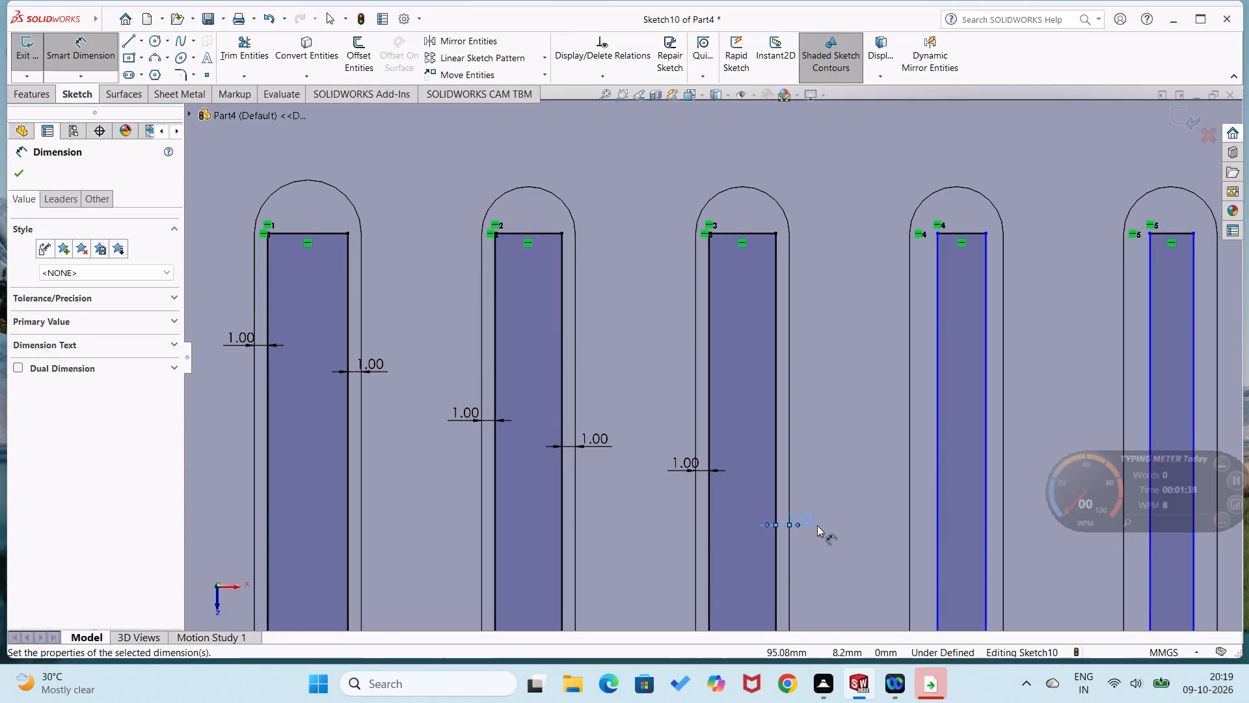
Dimension the gap between the fourth slot's box-side edge and the adjacent vertical side of its rectangle as 1 mm.
left_click(940, 555)
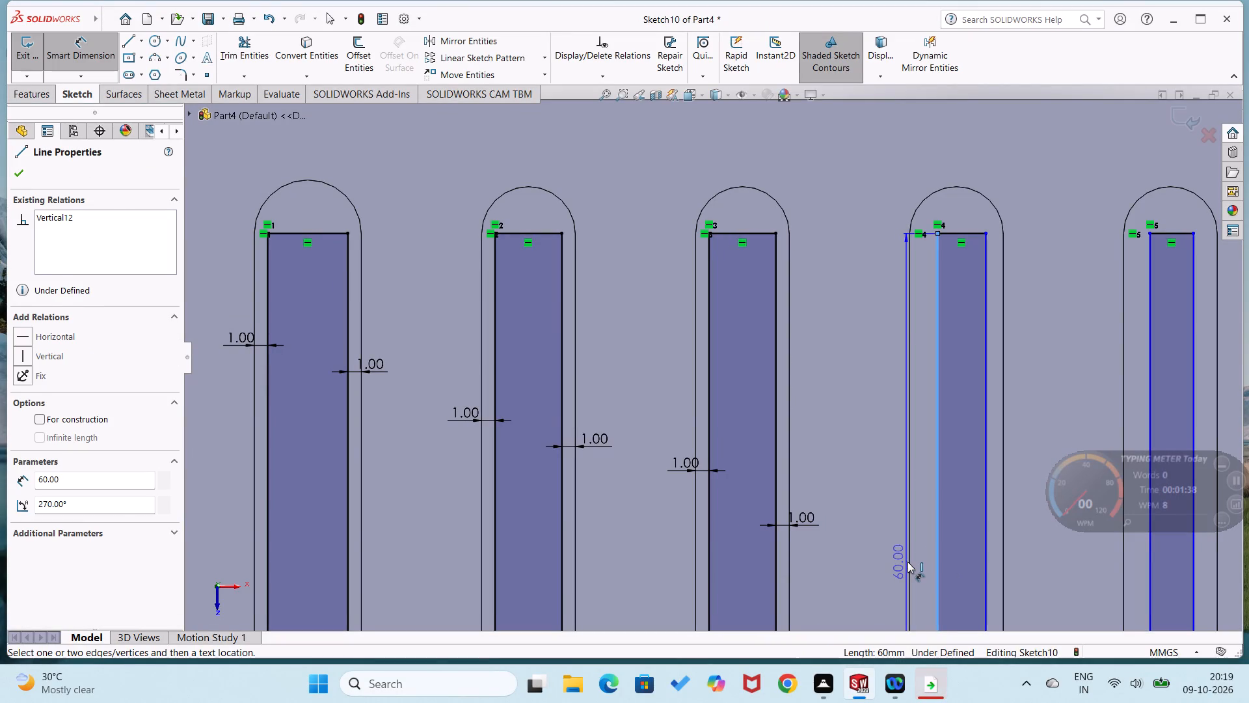
left_click(908, 562)
left_click(898, 560)
key("1")
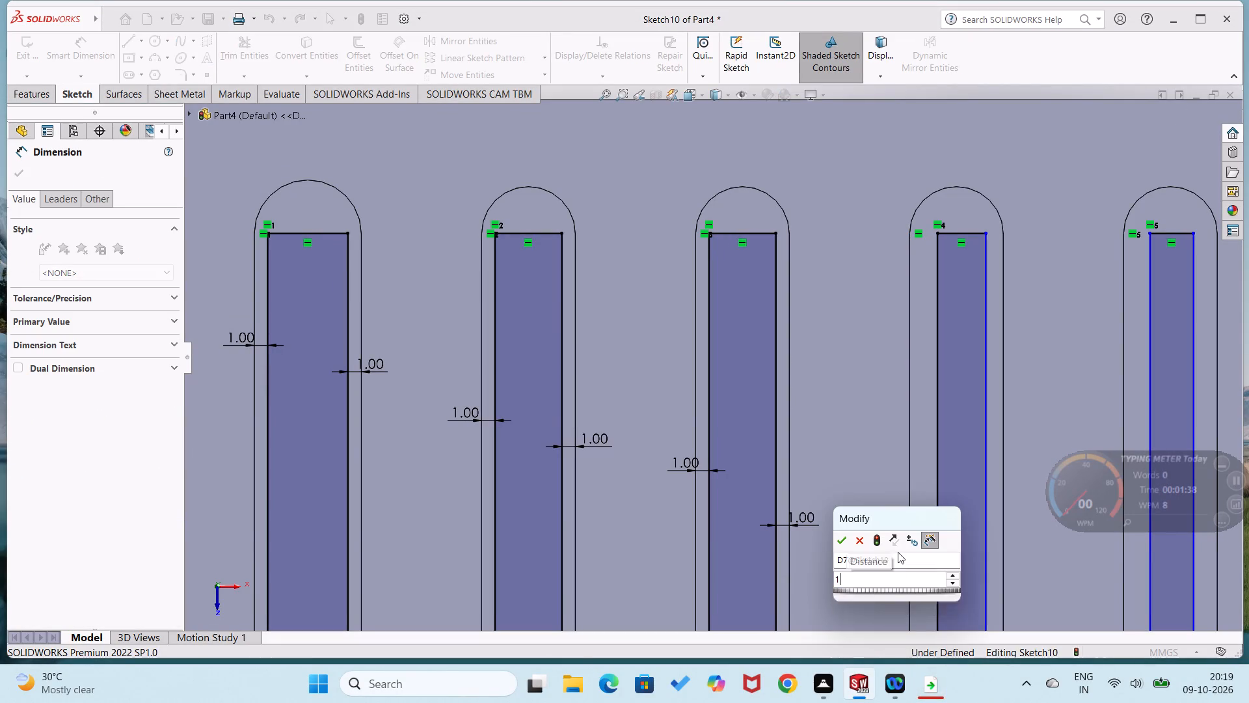
key("Return")
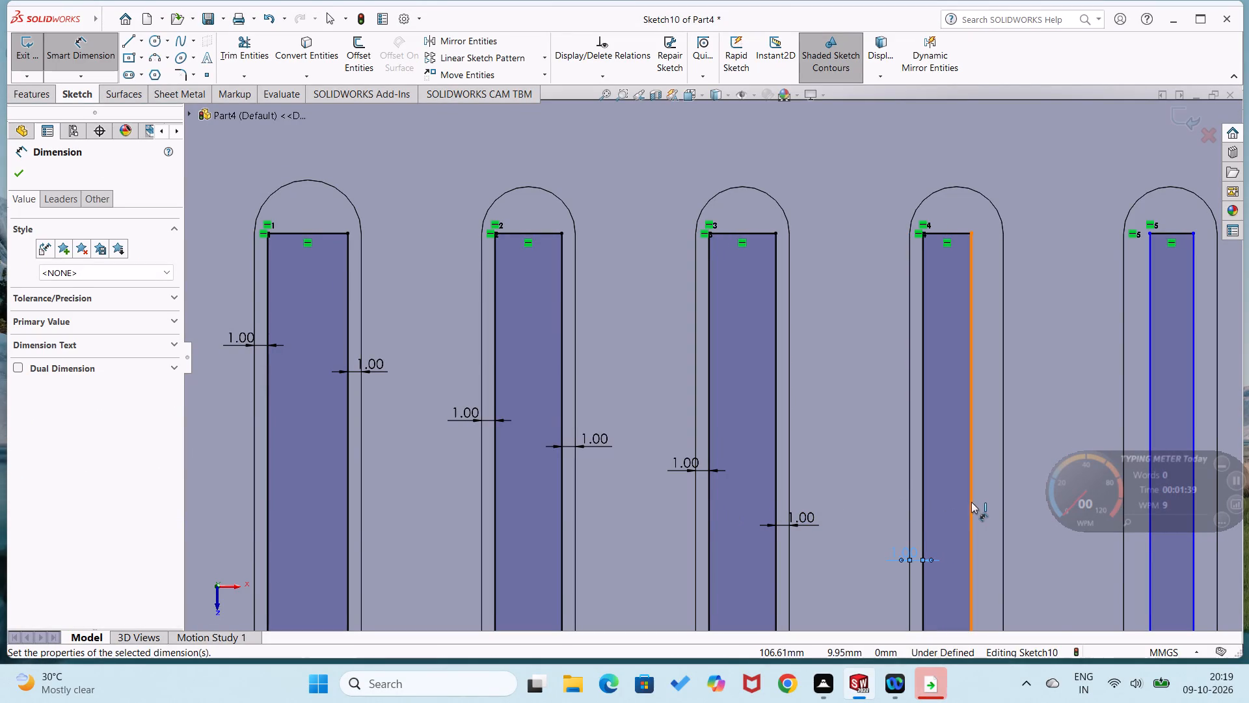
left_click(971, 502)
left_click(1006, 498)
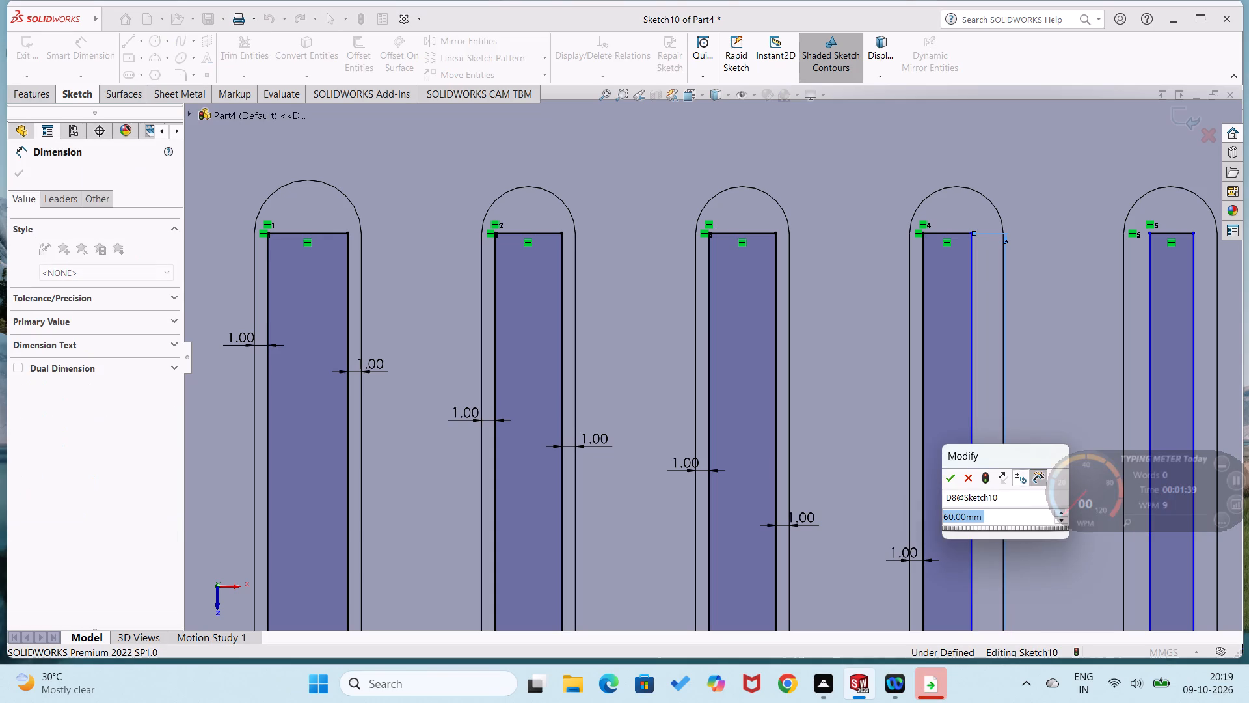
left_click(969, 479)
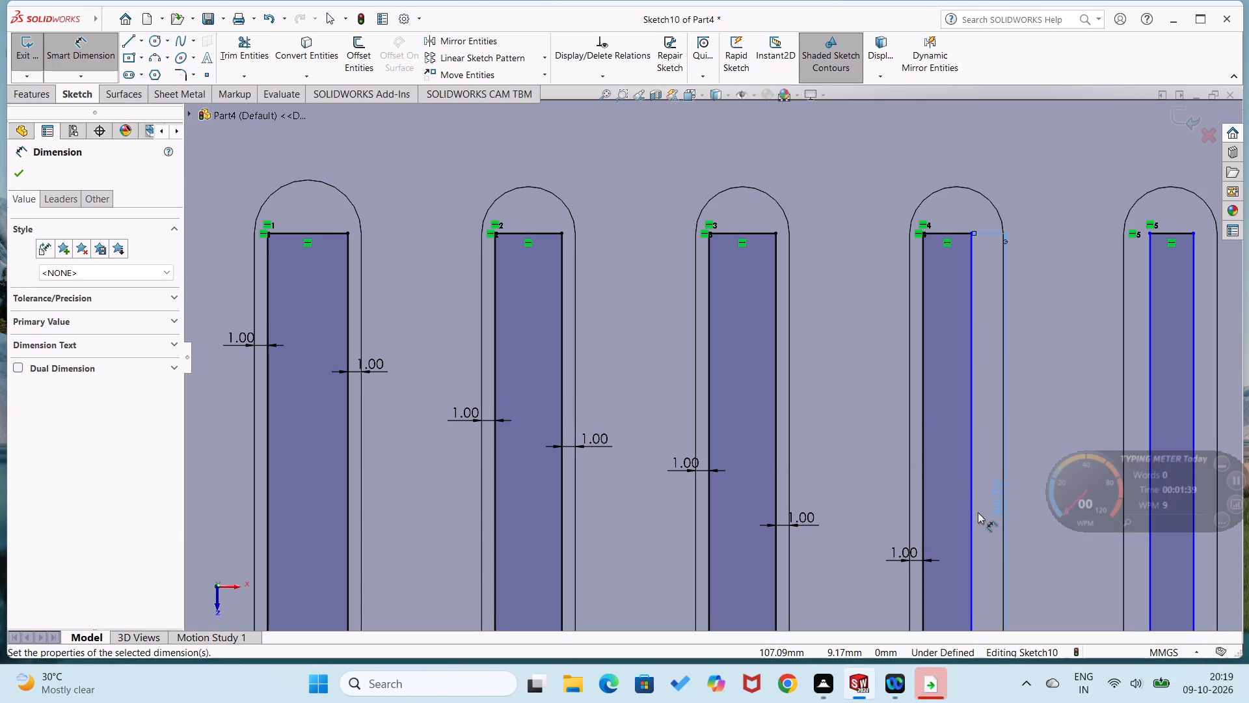
Replace the misplaced dimension with a 1 mm gap between the fourth slot's straight edge farther from the box and the rectangle's adjacent vertical side.
key("Delete")
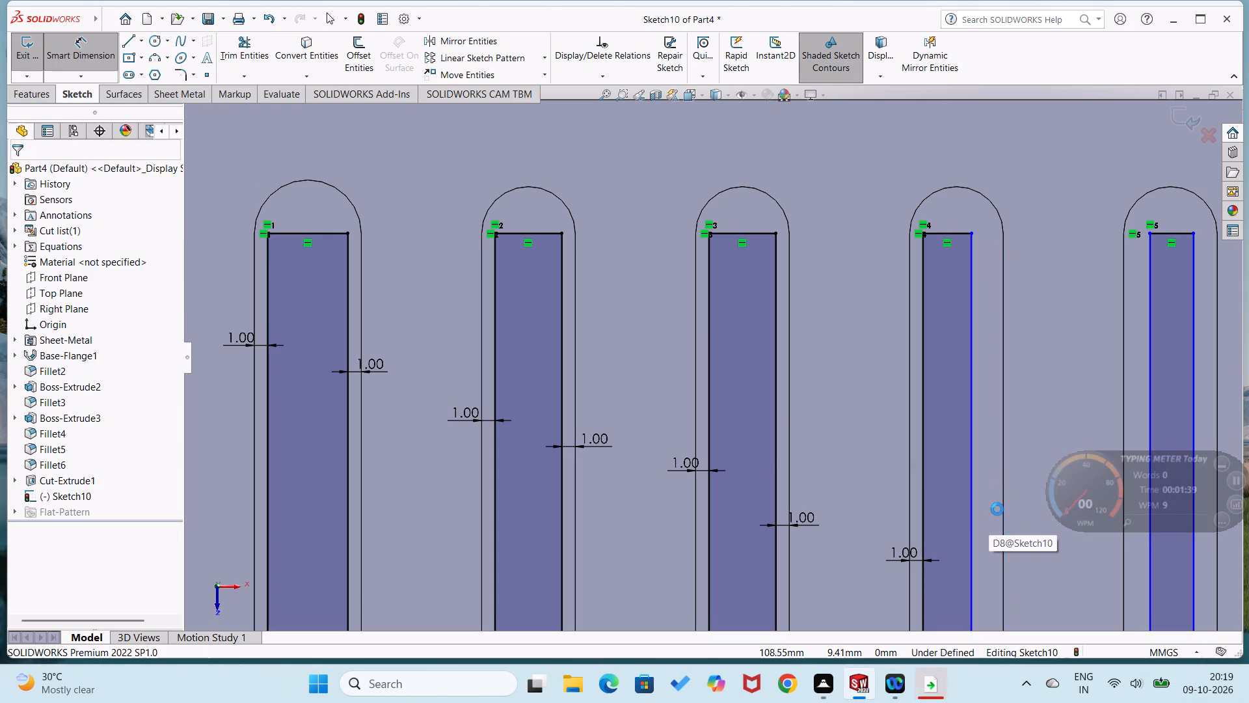
left_click(972, 531)
left_click(1004, 534)
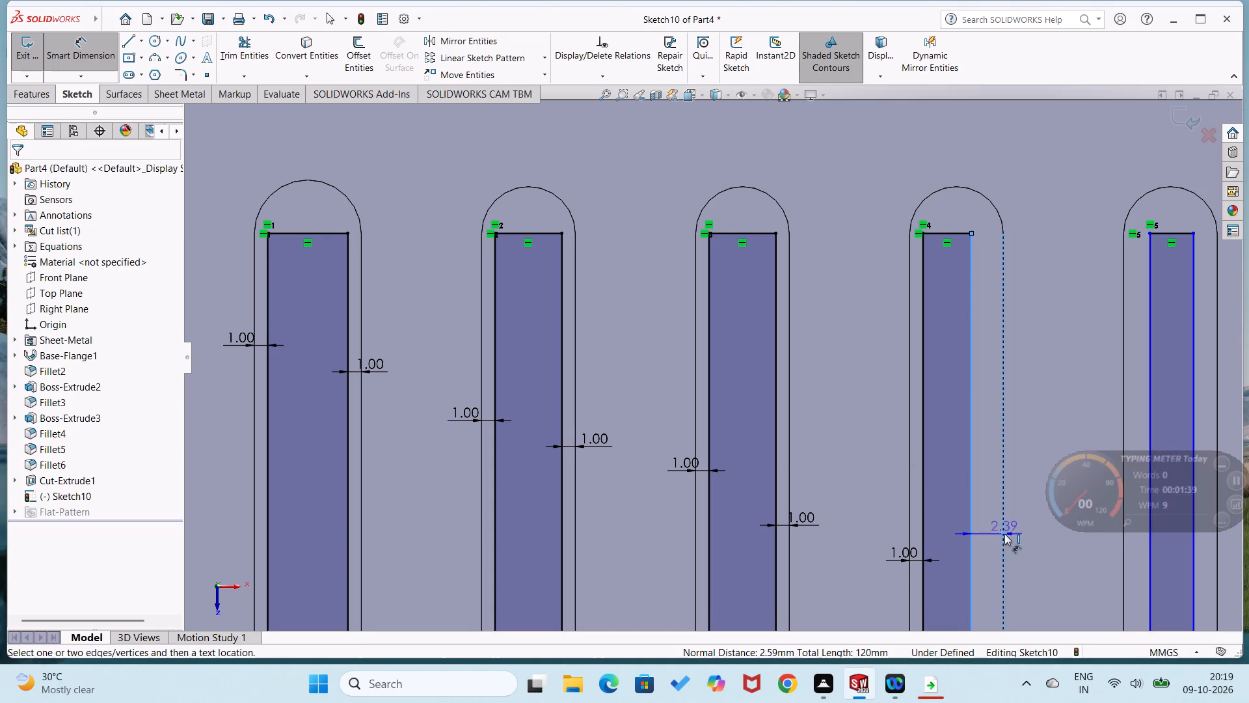
left_click(1021, 532)
key("1")
key("Return")
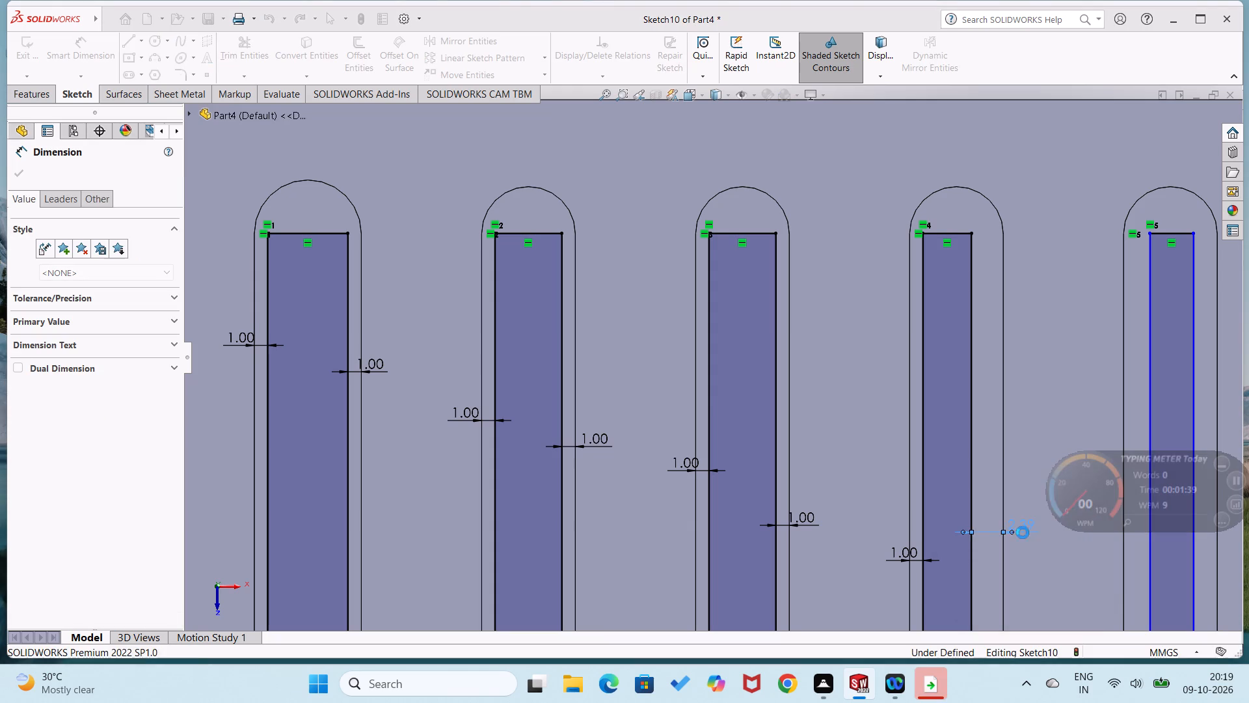
Dimension the gaps between the fifth slot's two straight edges and the adjacent vertical sides of its rectangle as 1 mm each.
scroll(1005, 474, "up", 2)
scroll(1012, 437, "down", 2)
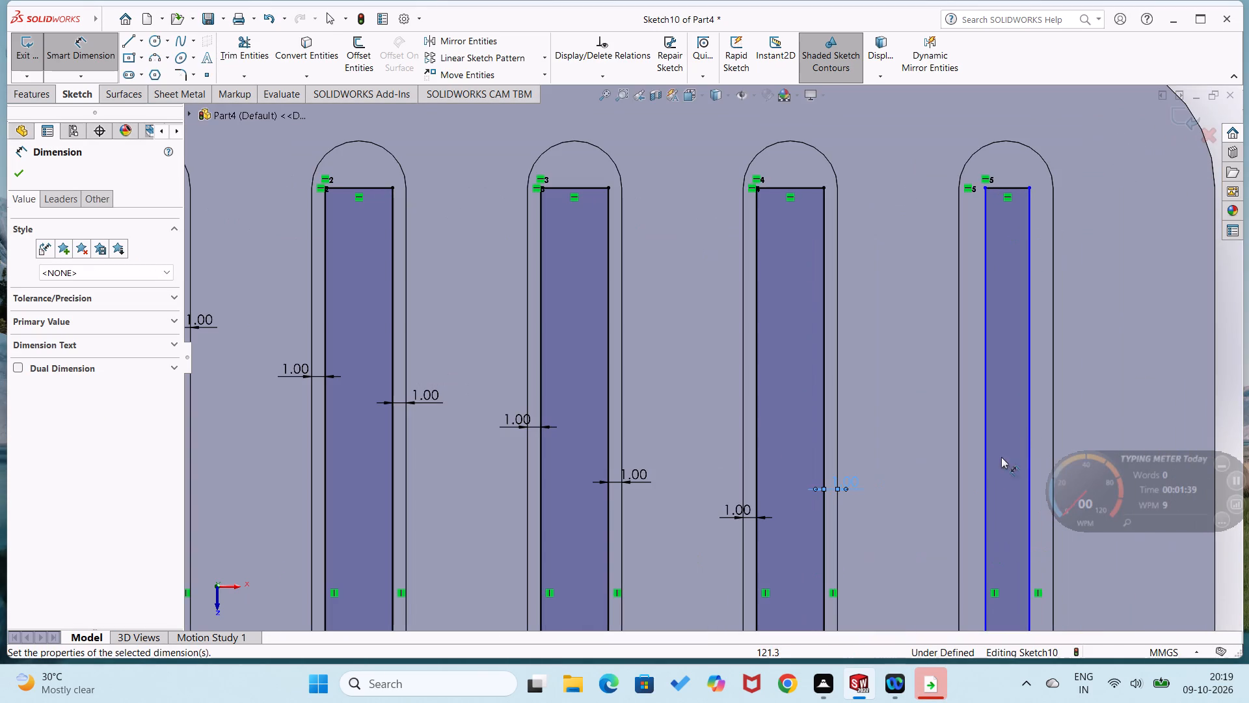
left_click(987, 480)
left_click(958, 491)
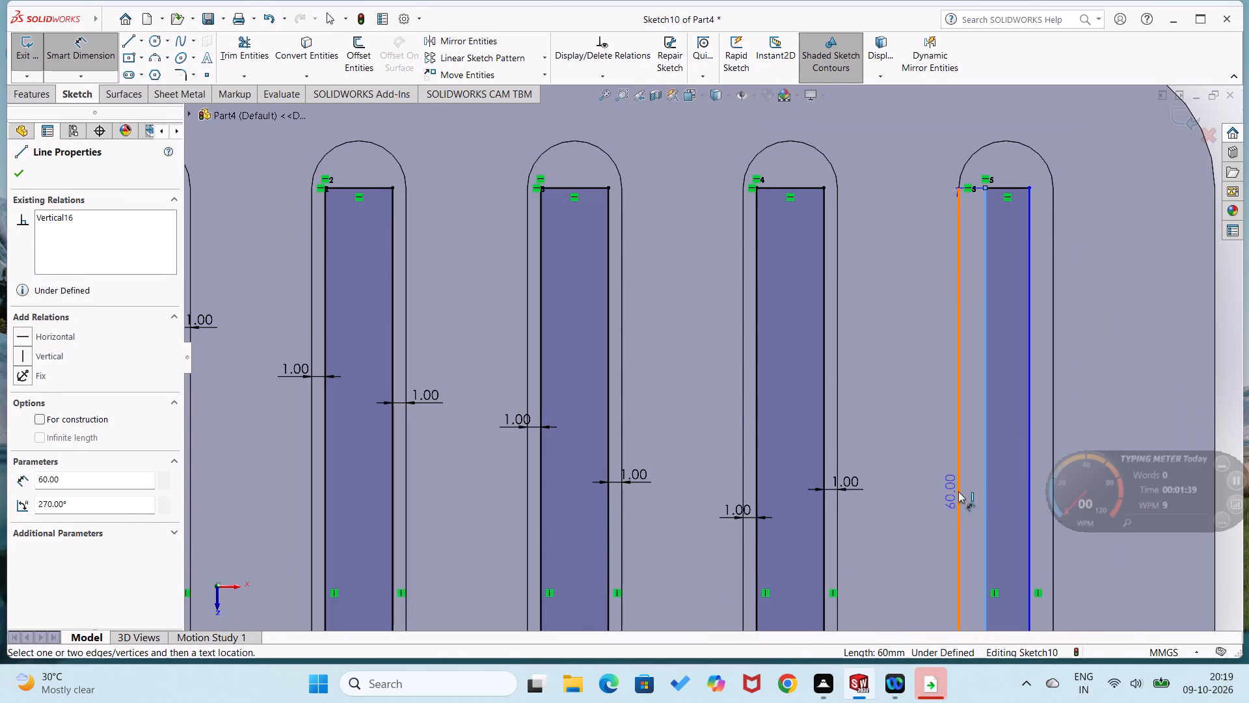
left_click(936, 493)
key("1")
key("Return")
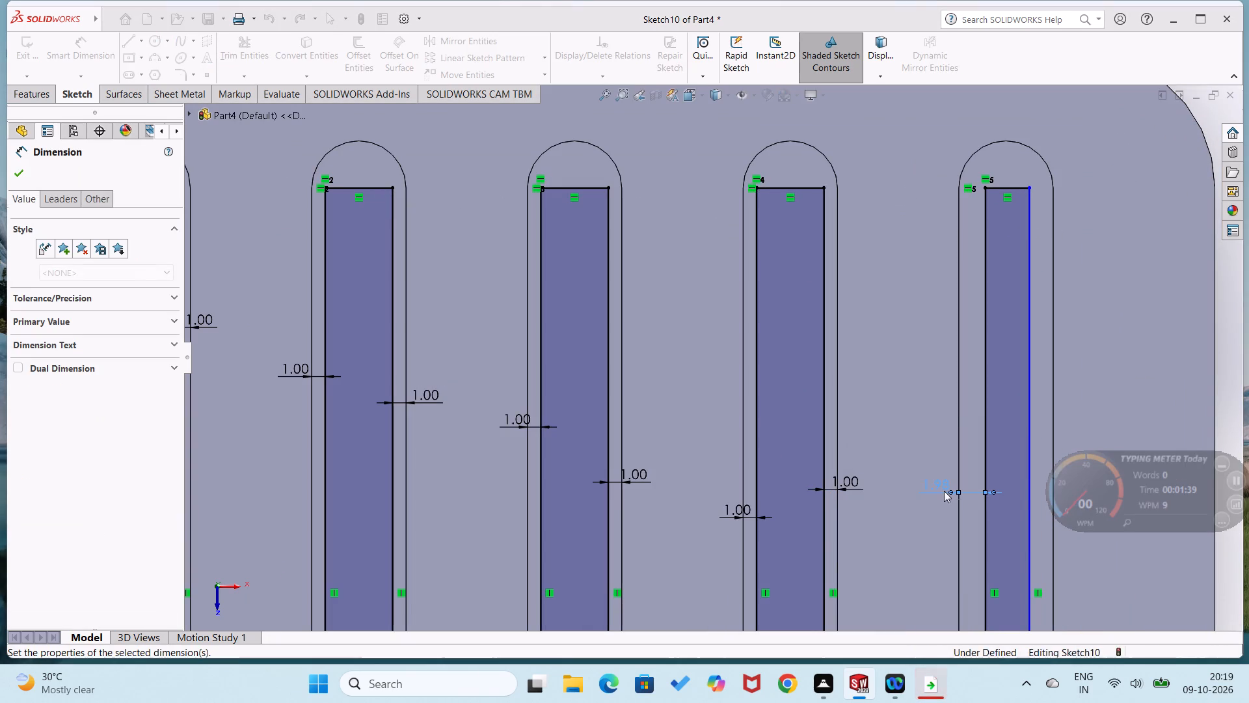
left_click(1015, 452)
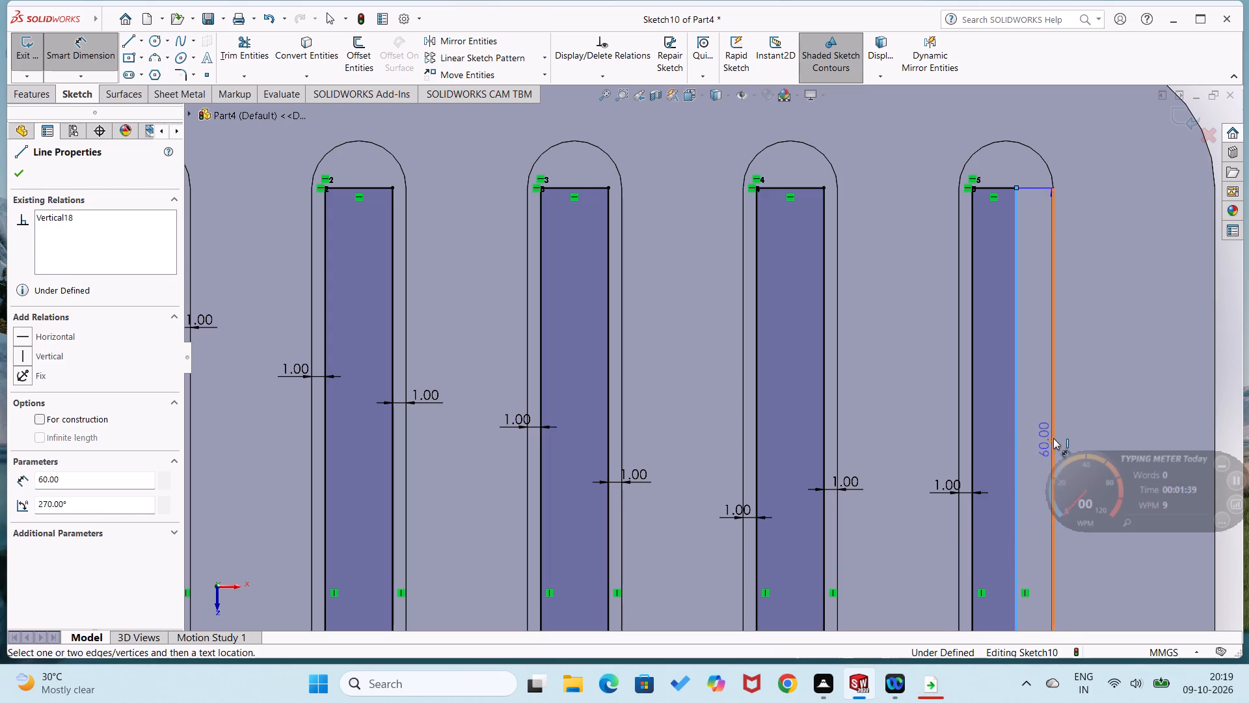
left_click(1054, 437)
left_click(1084, 417)
key("1")
key("Return")
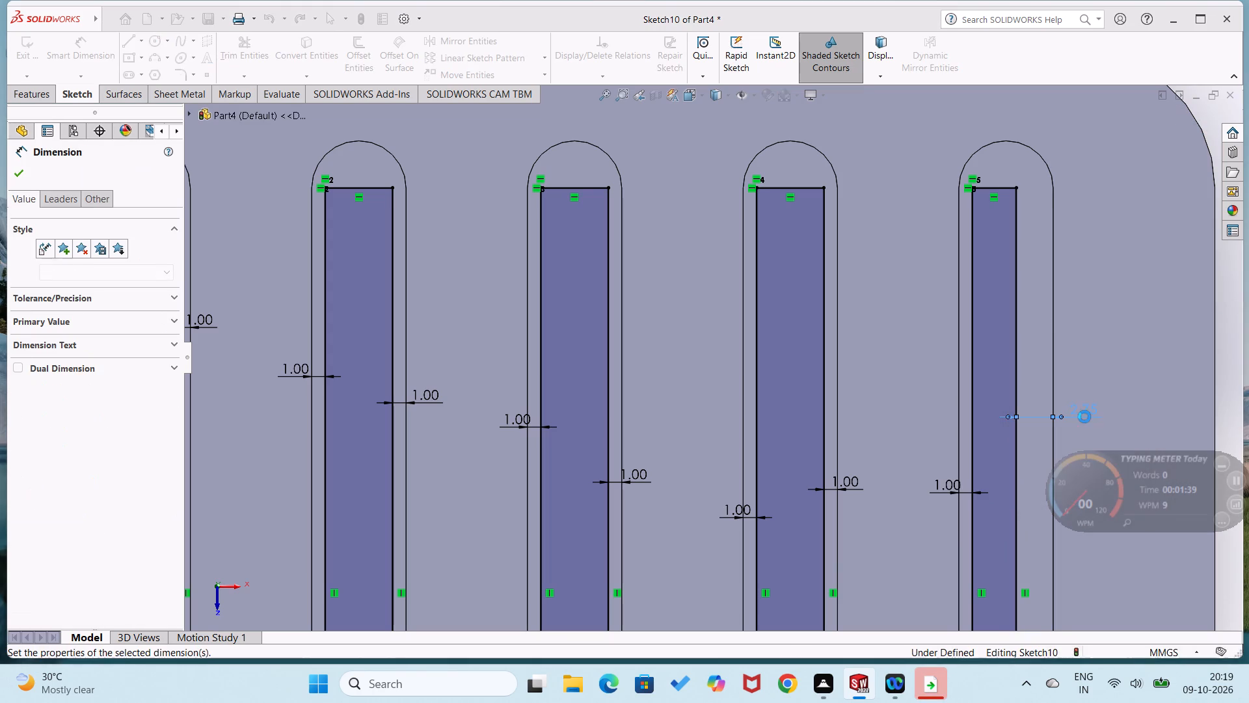
Add a Horizontal relation between the second rectangle's lower box-side corner and the adjacent lower arc endpoint of its slot.
scroll(839, 420, "up", 3)
scroll(802, 476, "up", 4)
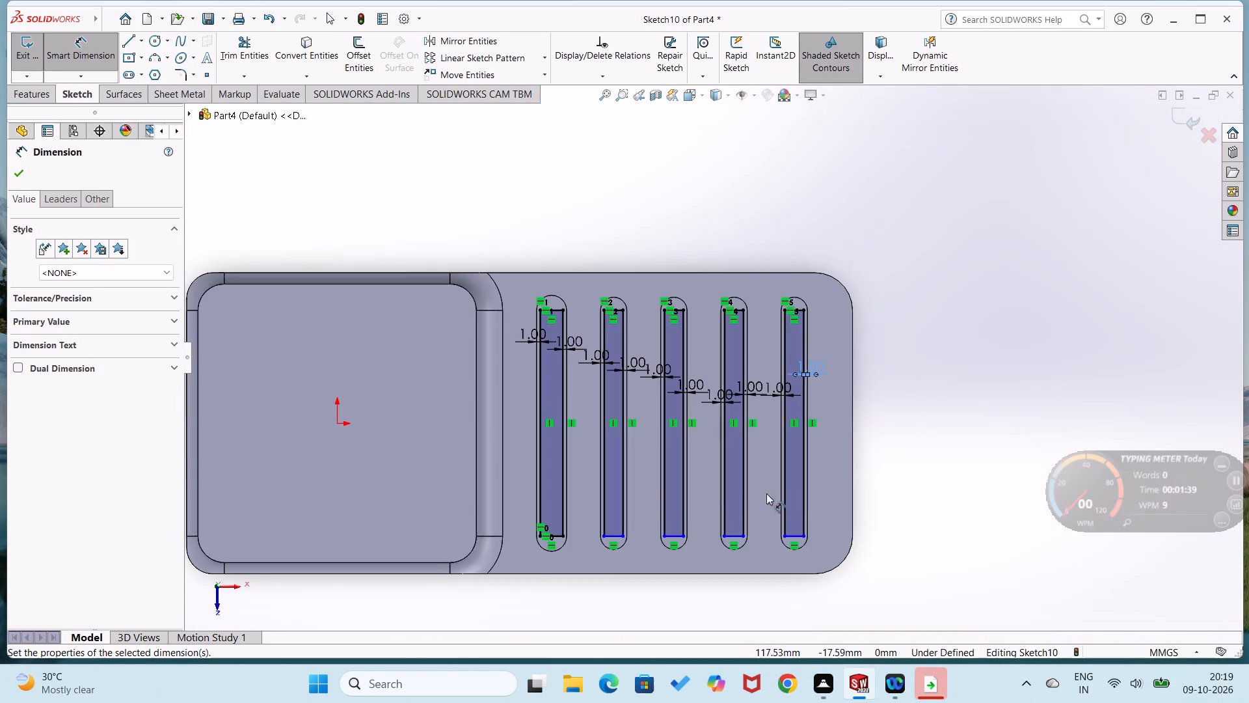
scroll(649, 493, "down", 7)
scroll(634, 485, "up", 2)
scroll(634, 486, "down", 1)
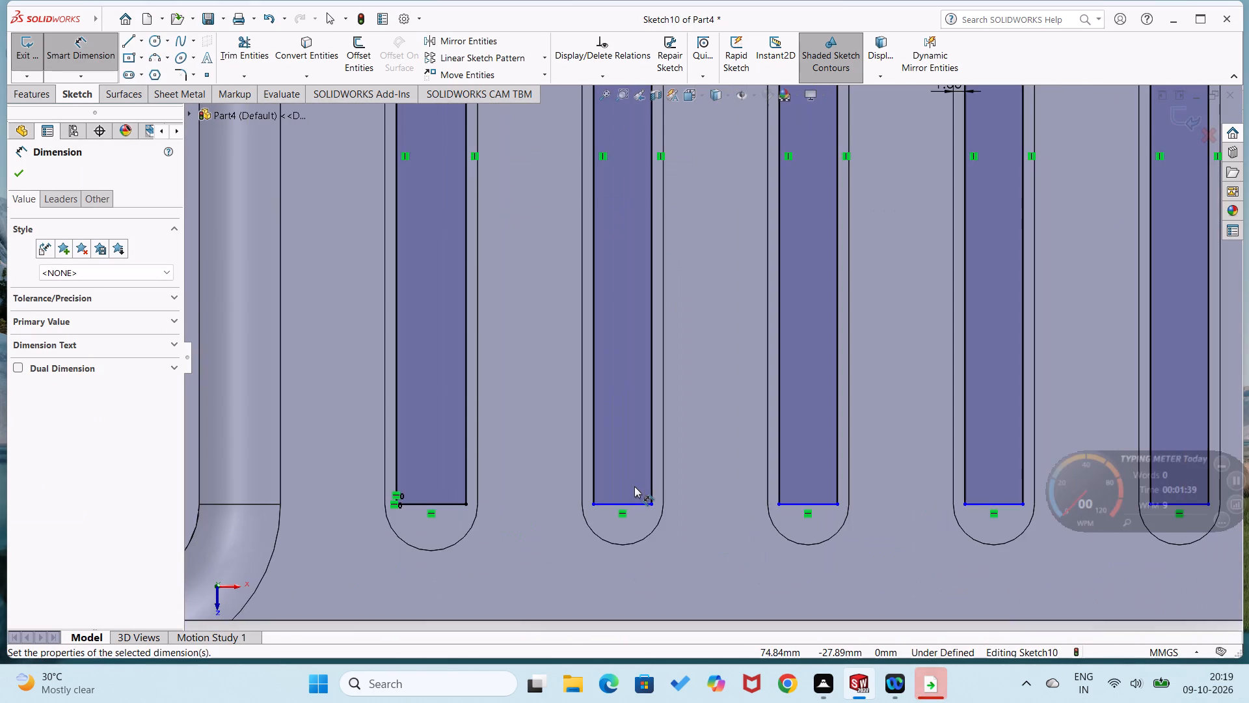
scroll(634, 485, "up", 4)
scroll(824, 432, "down", 3)
left_click(379, 535)
key("Escape")
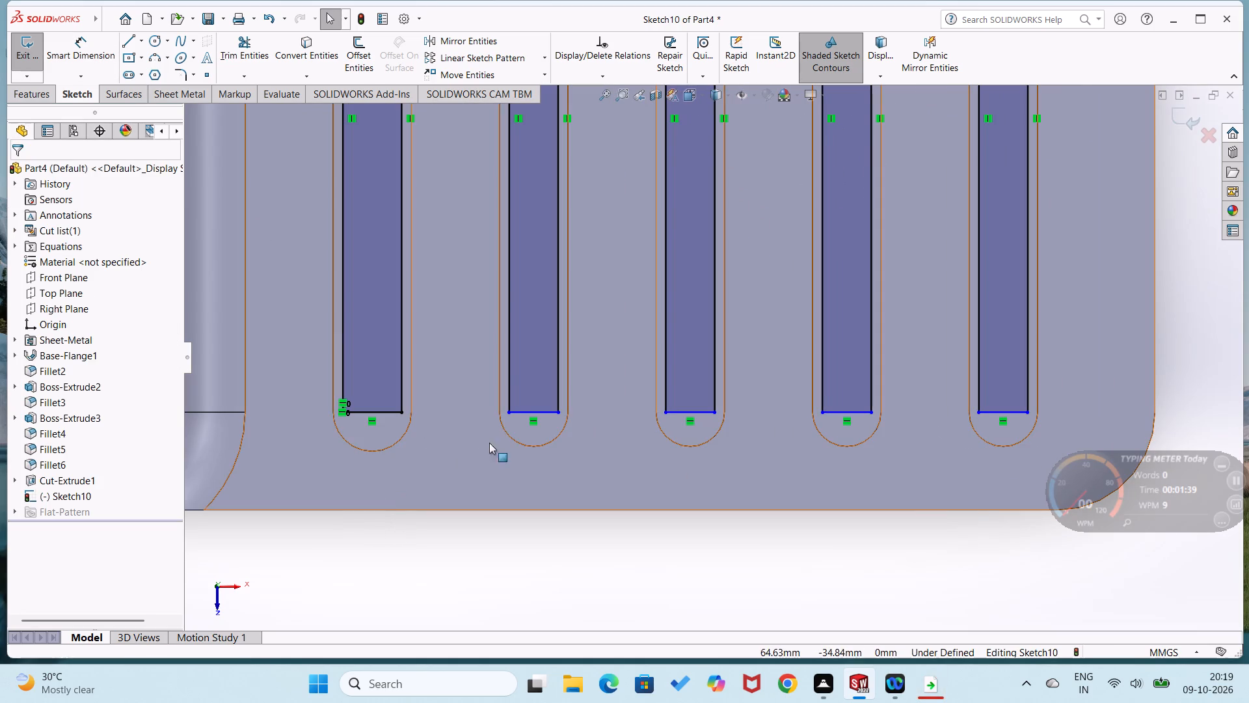
left_click(500, 412)
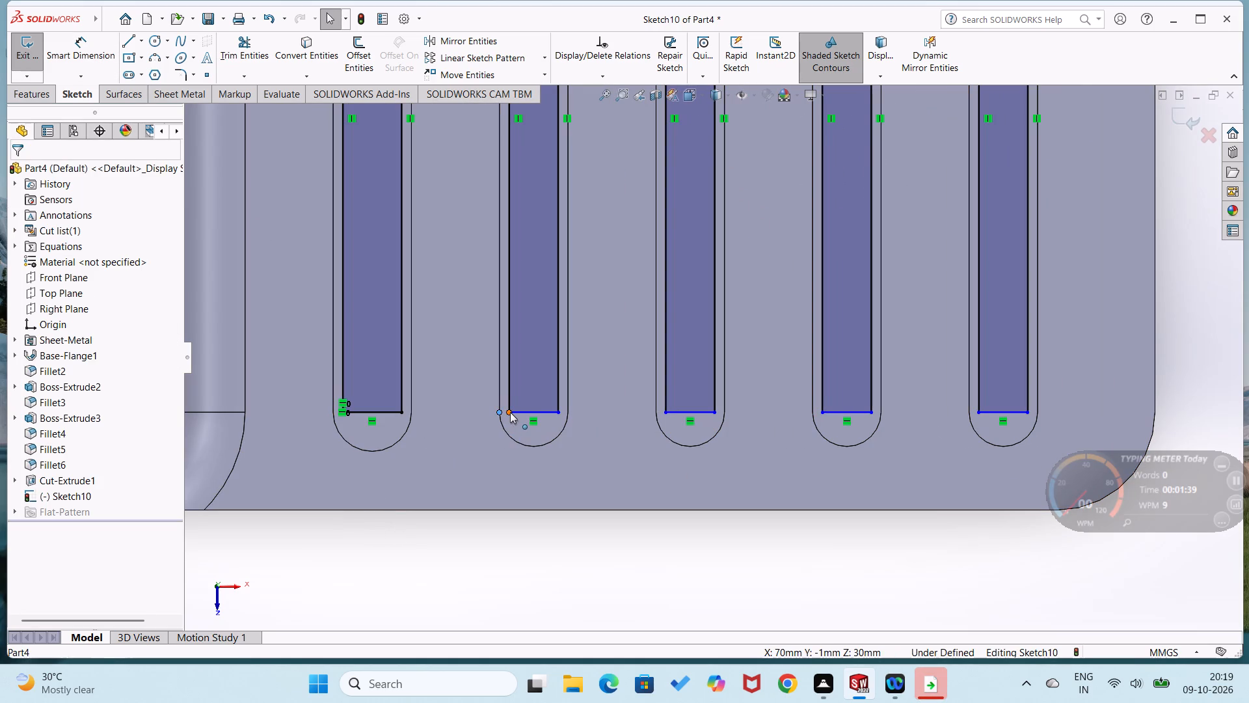
left_click(510, 412, "ctrl")
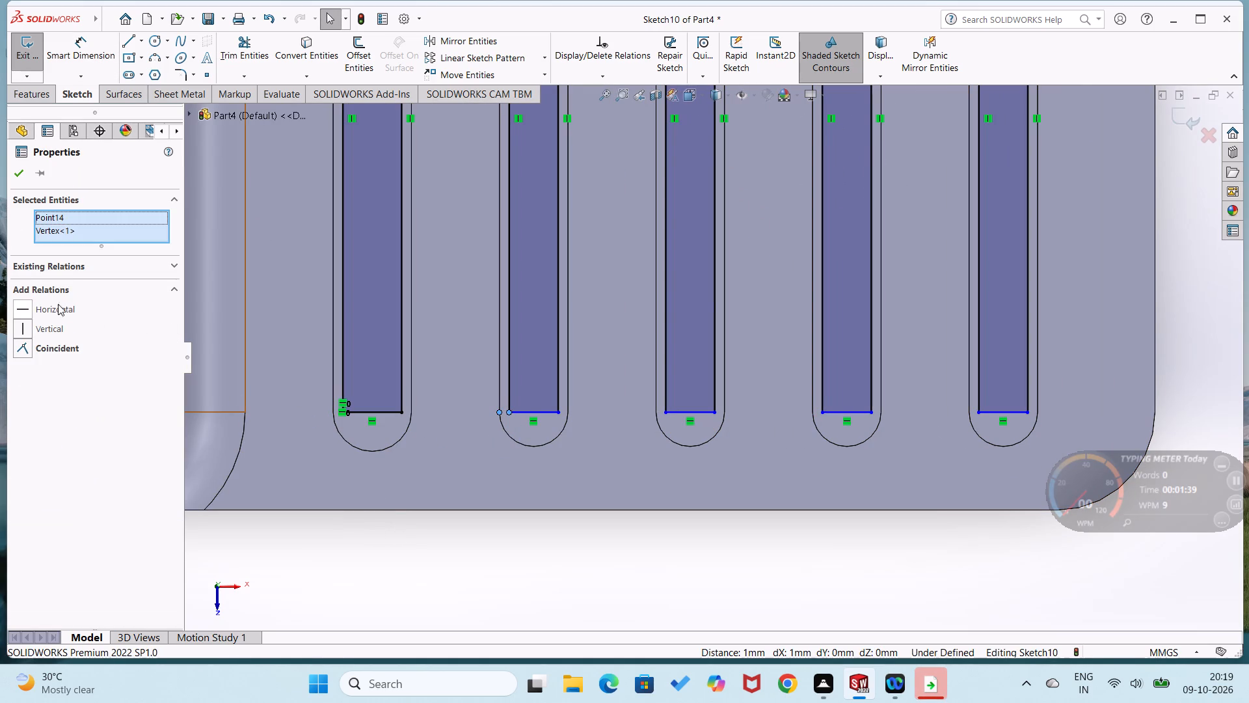
left_click(23, 306)
left_click(25, 174)
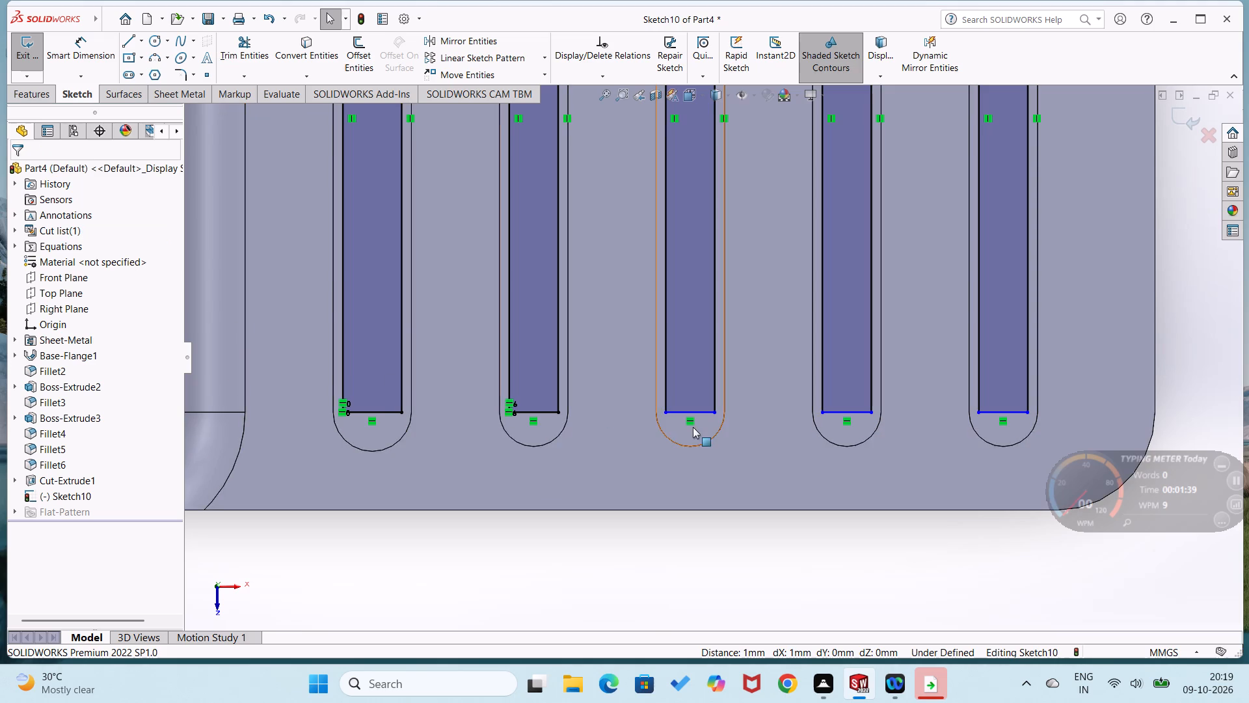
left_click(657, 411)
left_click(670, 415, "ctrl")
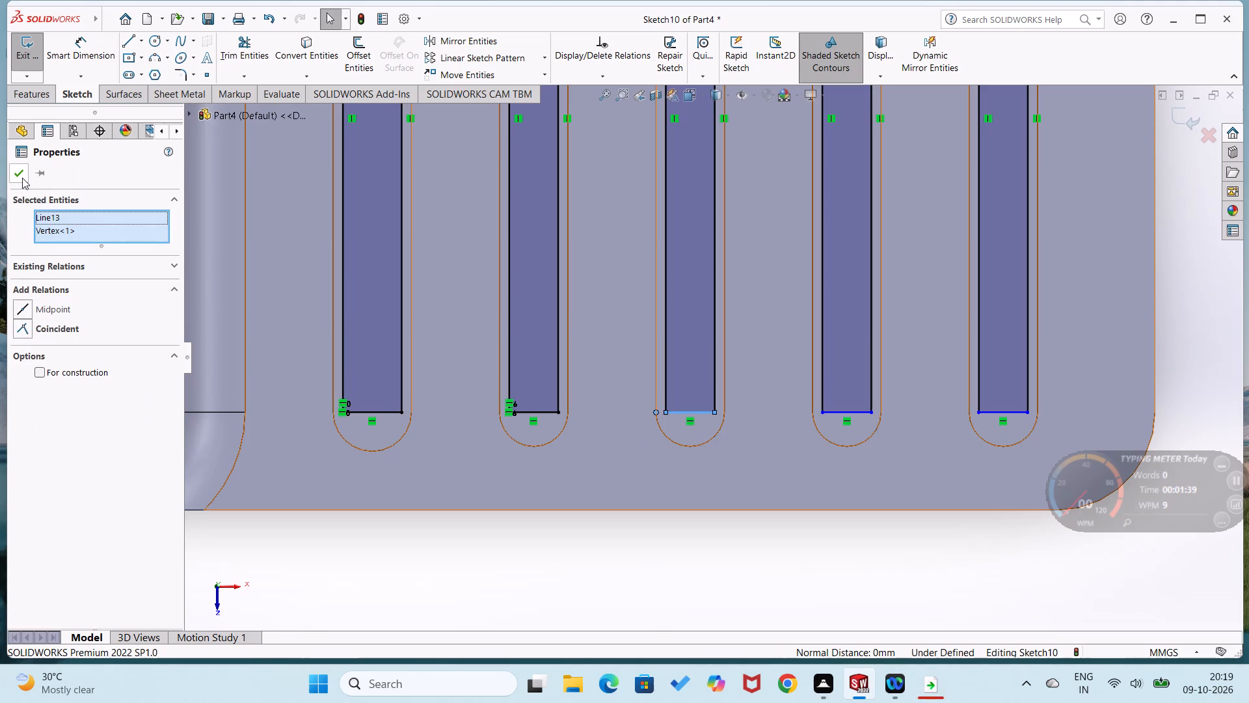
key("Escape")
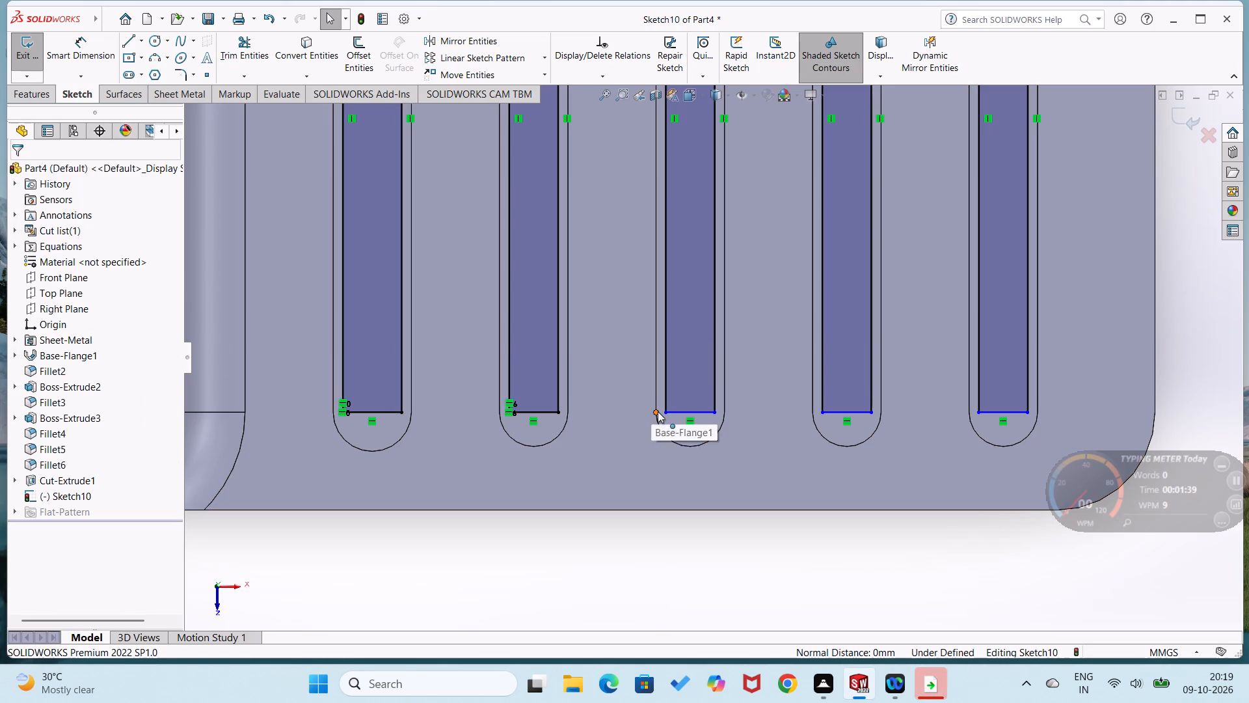
Add Horizontal relations between the third, fourth and fifth rectangles' lower box-side corners and the adjacent lower arc endpoints of their slots.
left_click(658, 412)
left_click(668, 413, "ctrl")
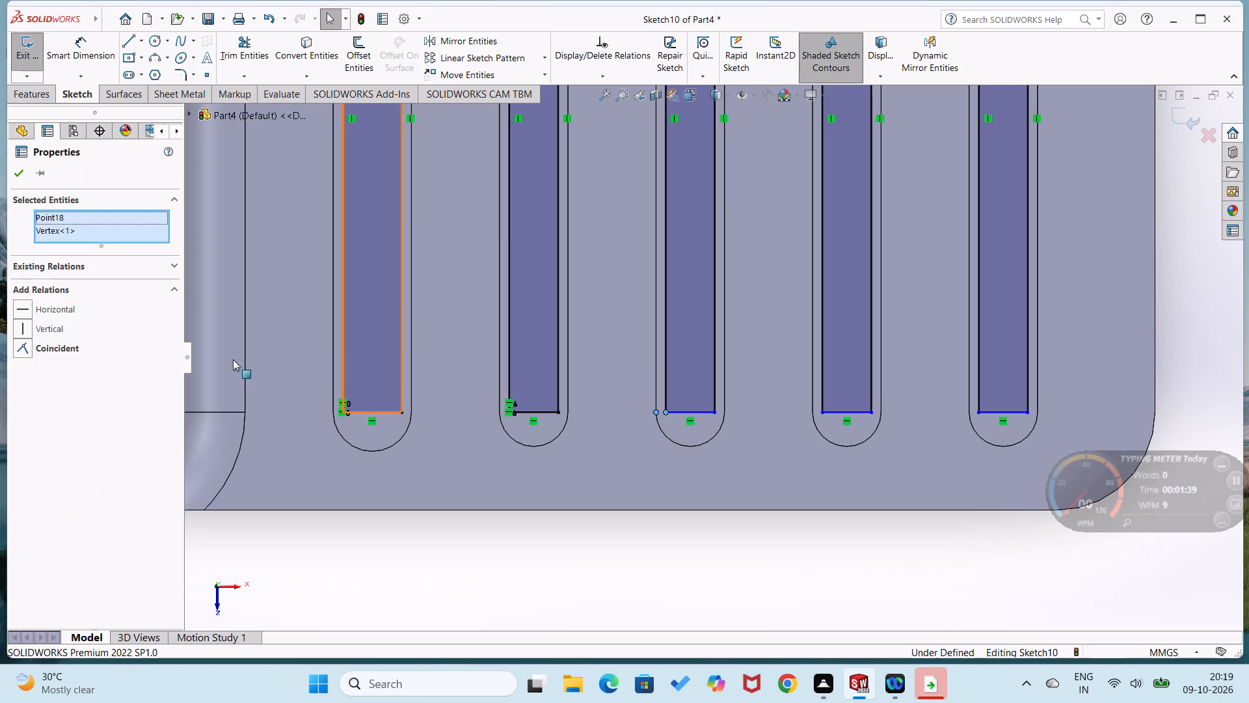
left_click(25, 307)
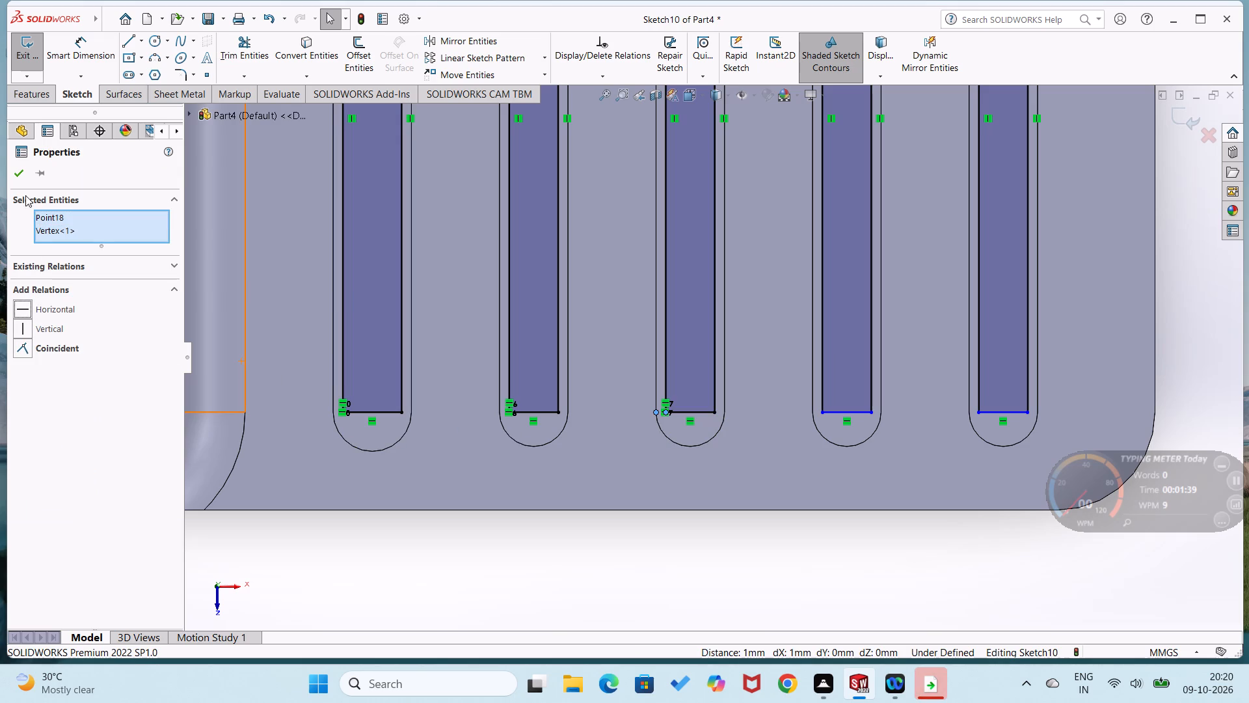
left_click(20, 171)
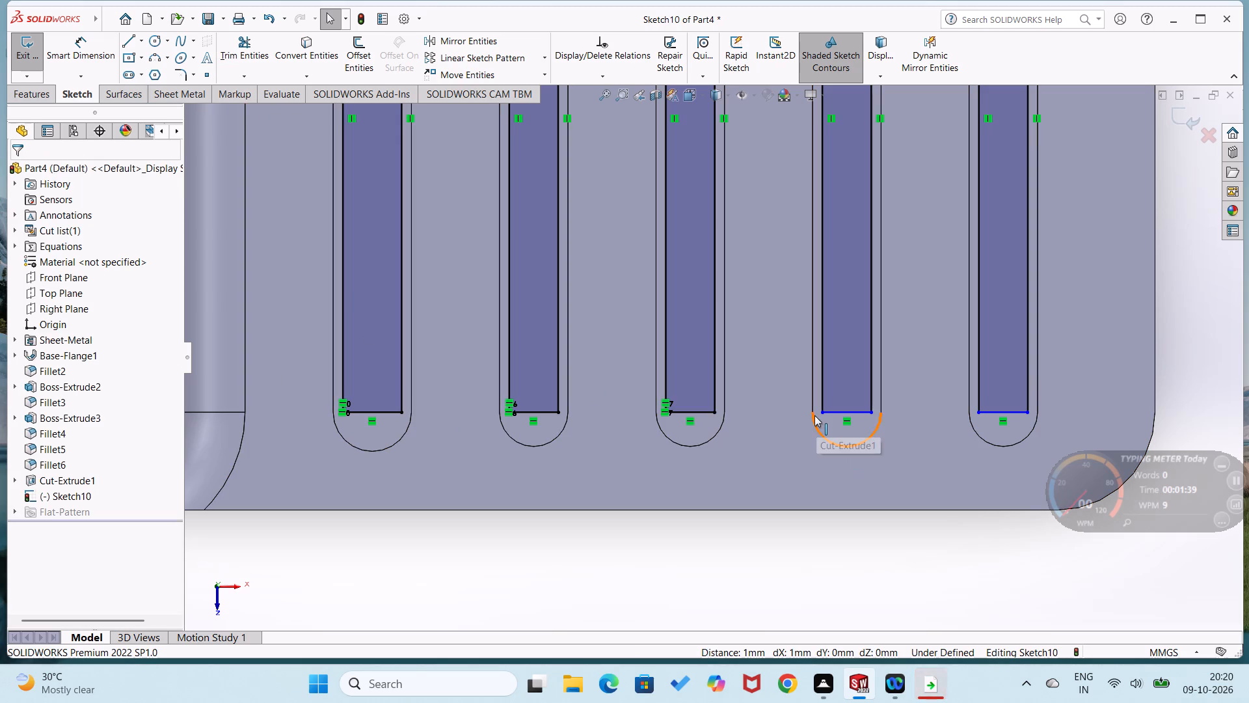
left_click(811, 411)
key("Escape")
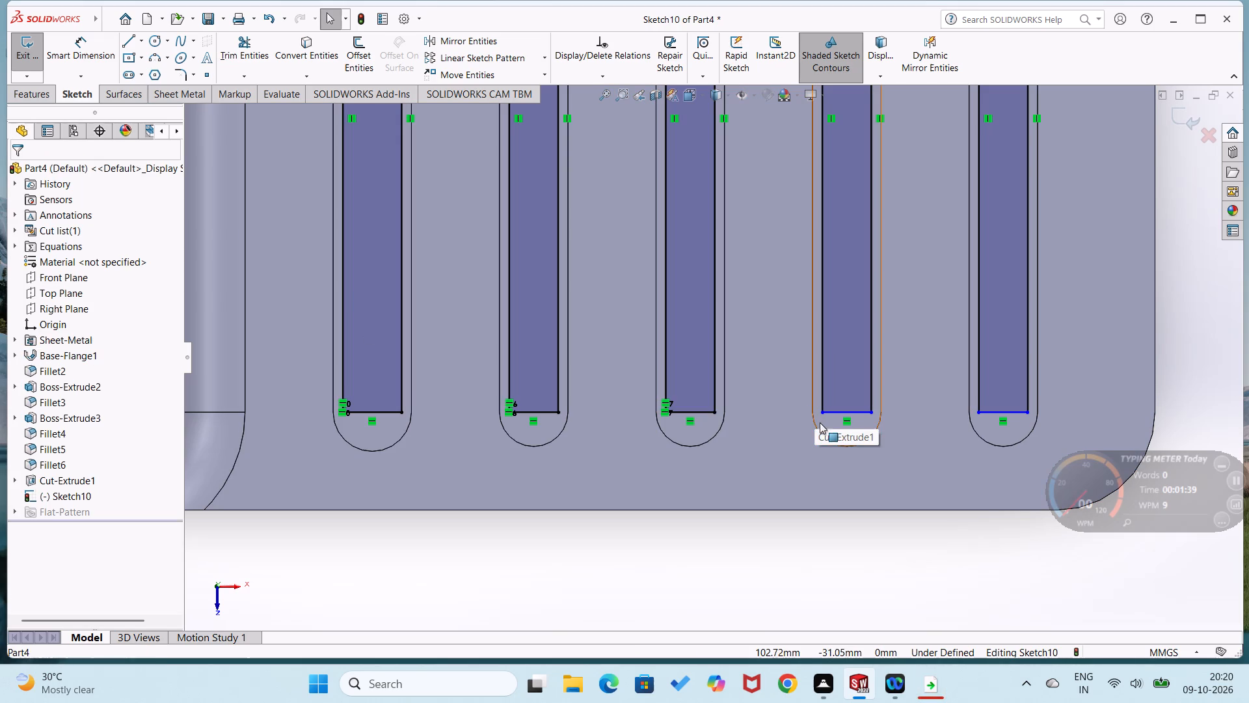
left_click(811, 411)
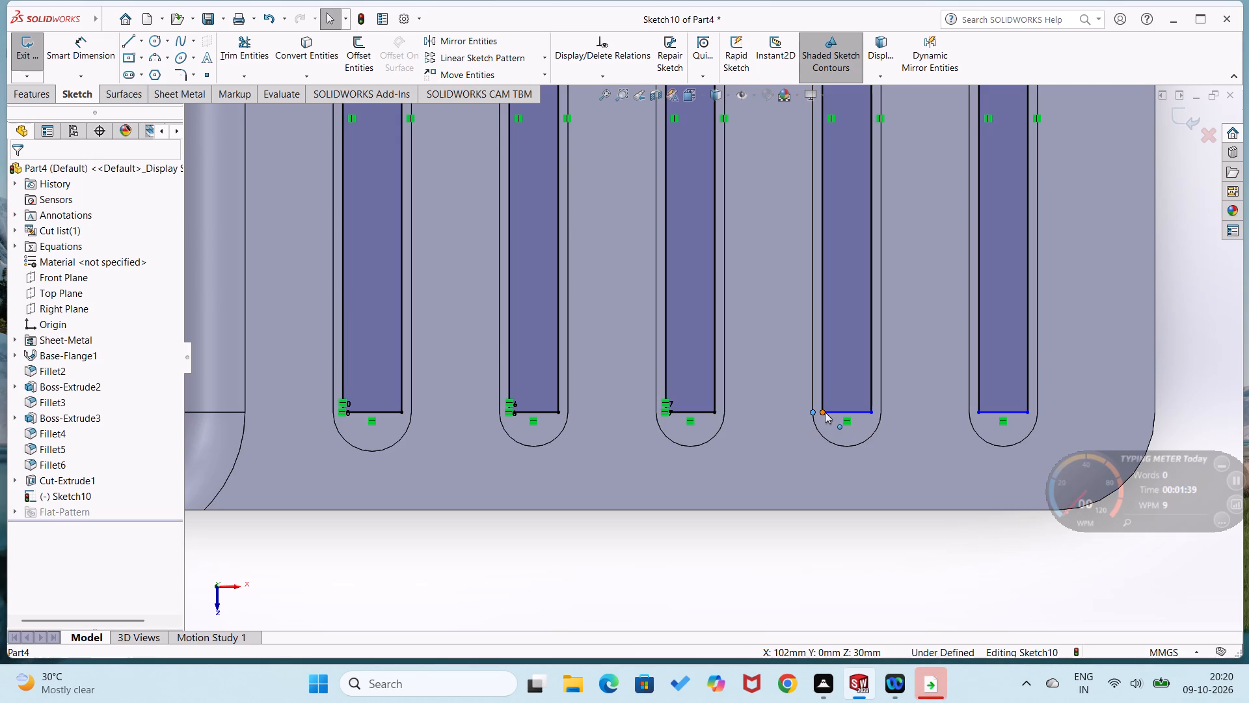
left_click(824, 411, "ctrl")
left_click(26, 310)
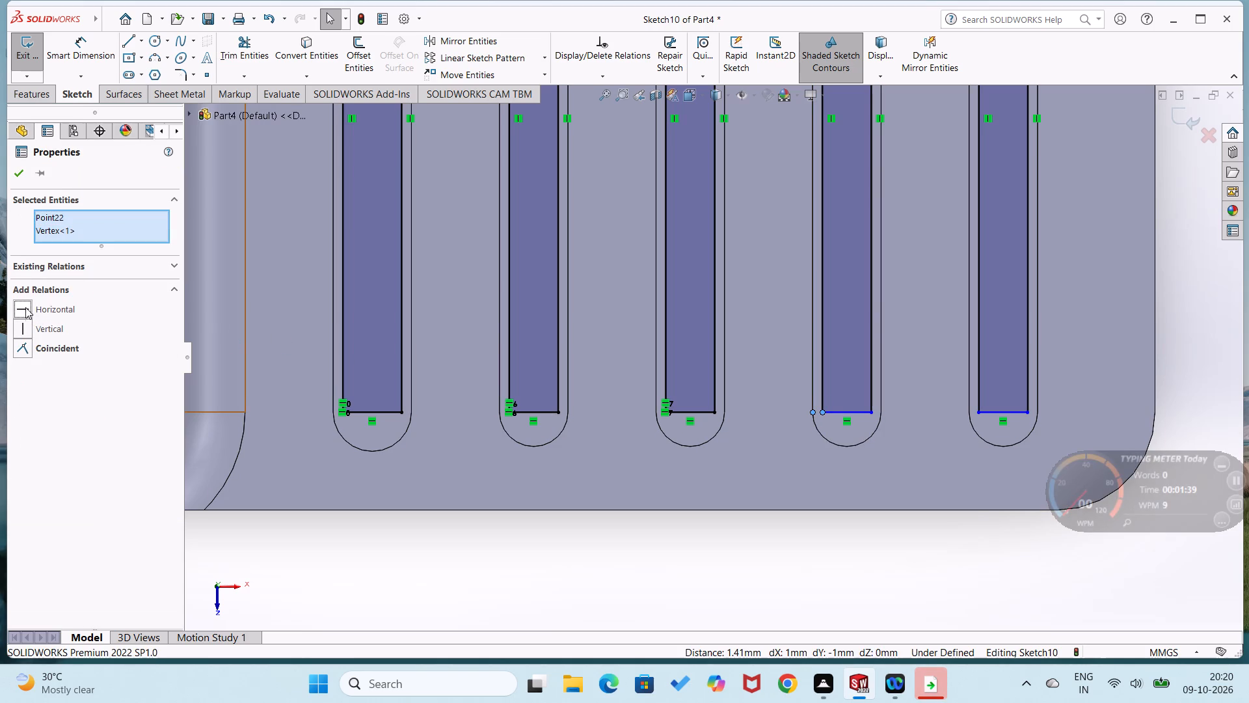
left_click(23, 177)
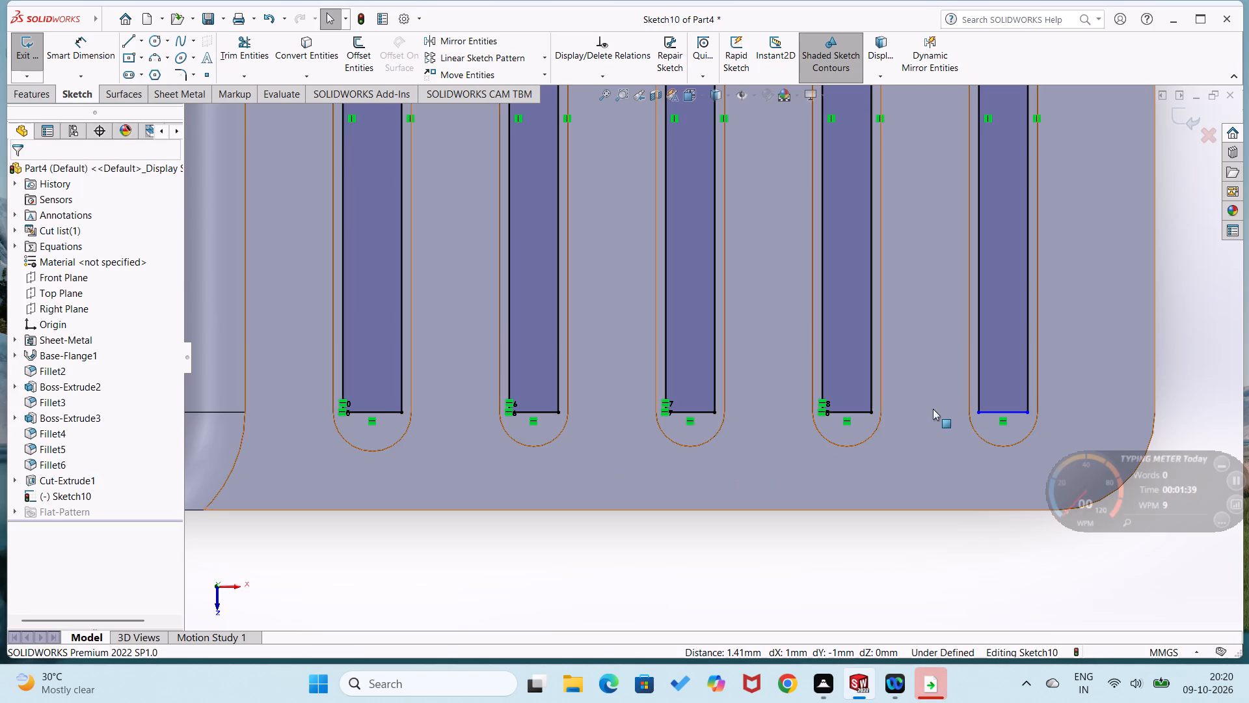
left_click(968, 412)
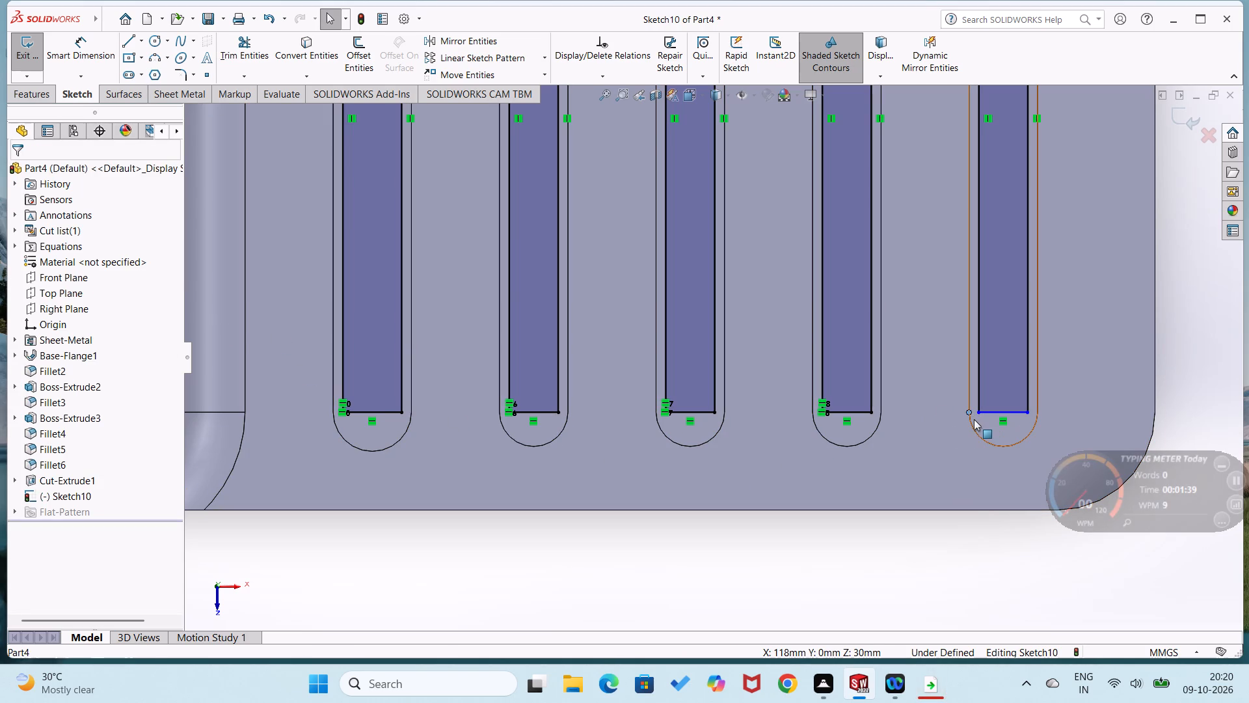
left_click(979, 410, "ctrl")
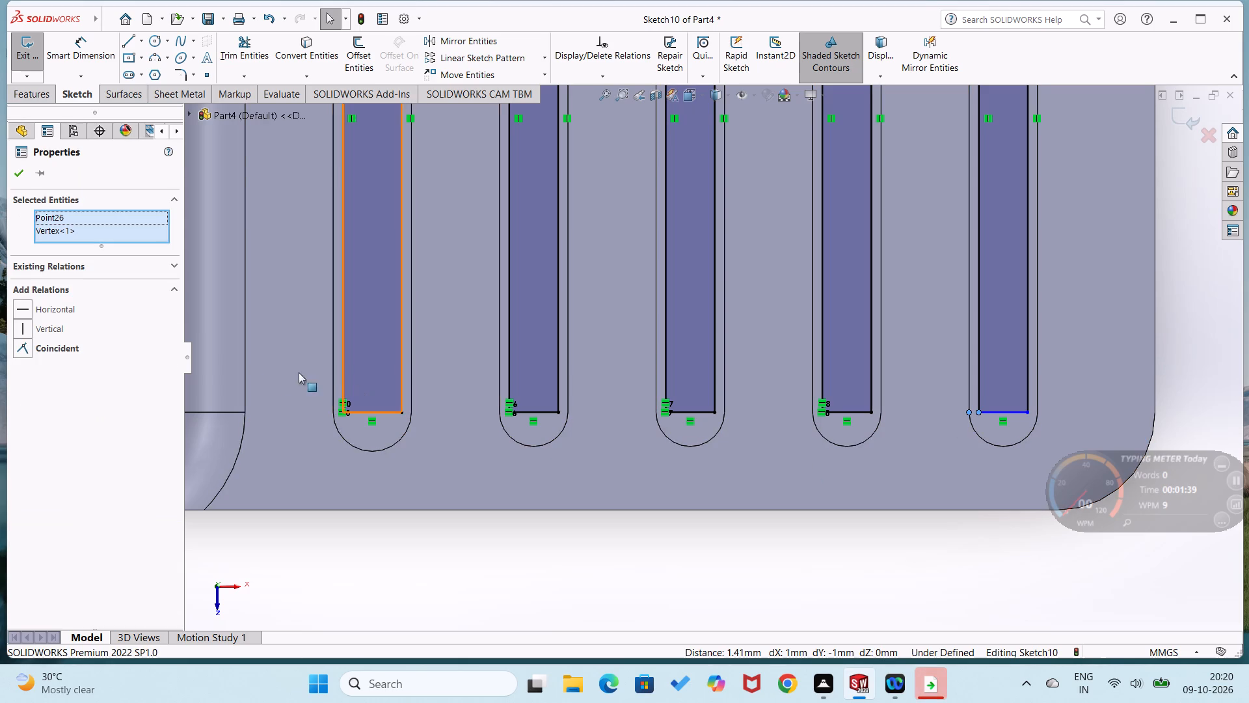
left_click(20, 305)
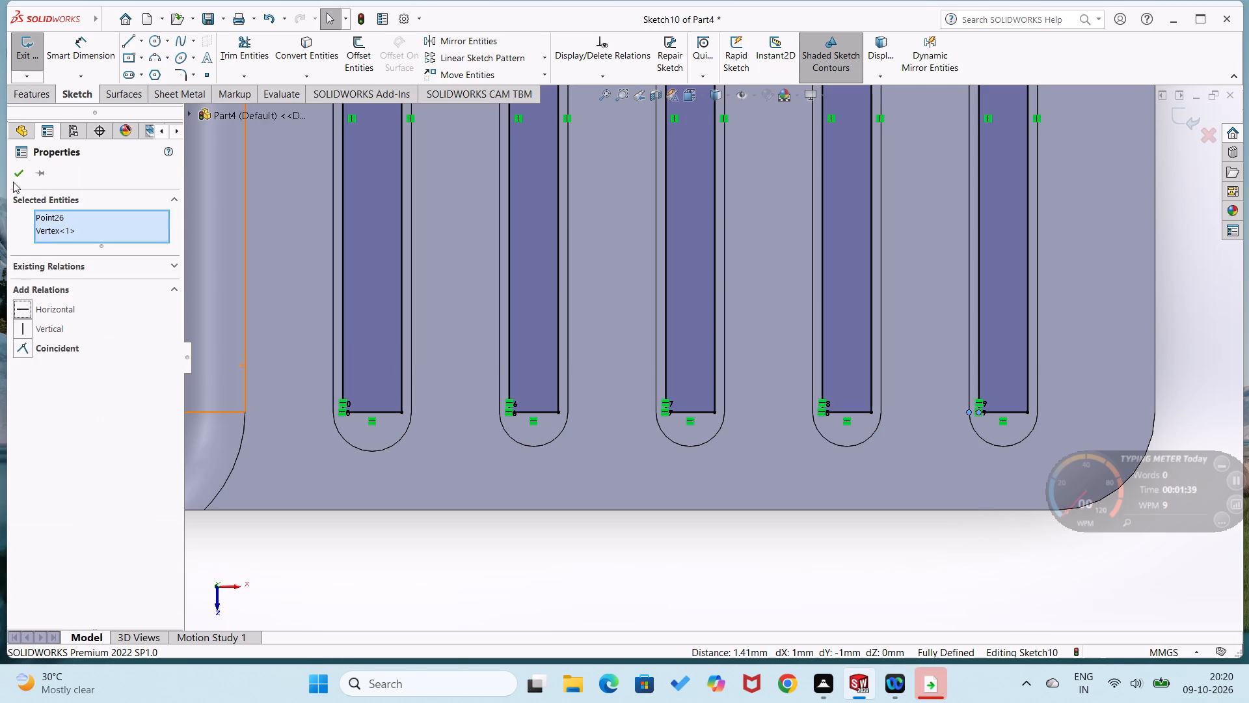
left_click(17, 175)
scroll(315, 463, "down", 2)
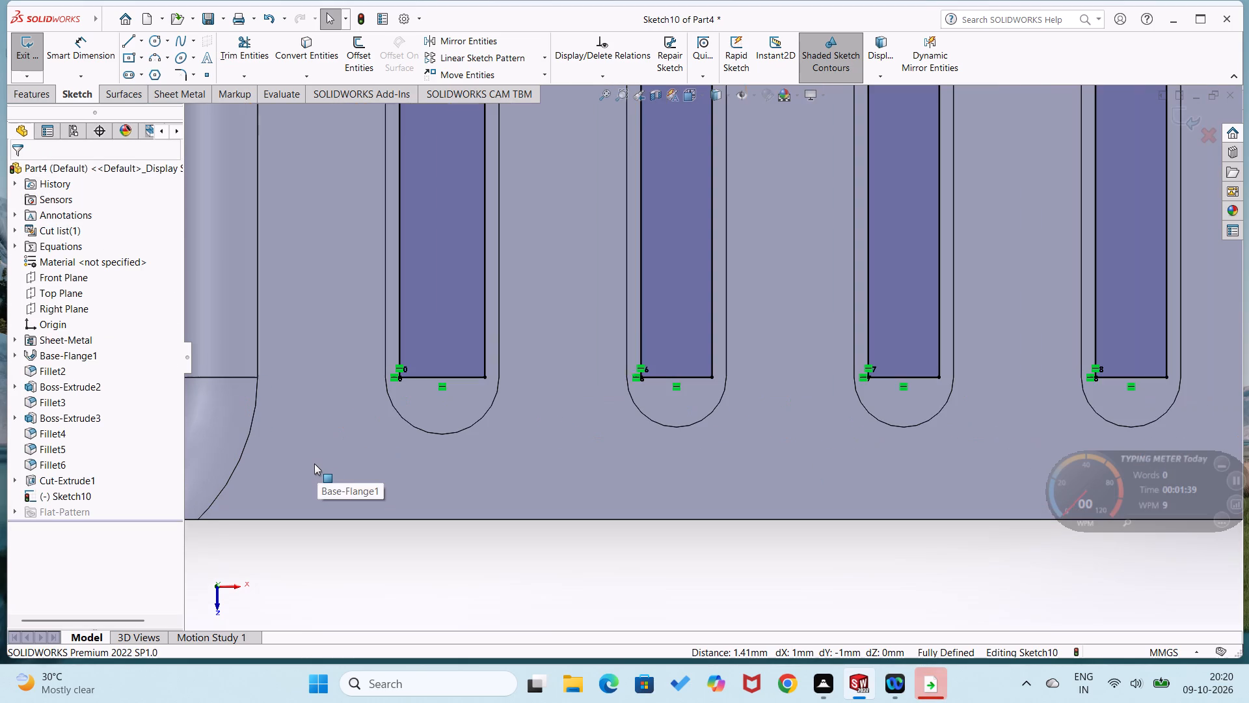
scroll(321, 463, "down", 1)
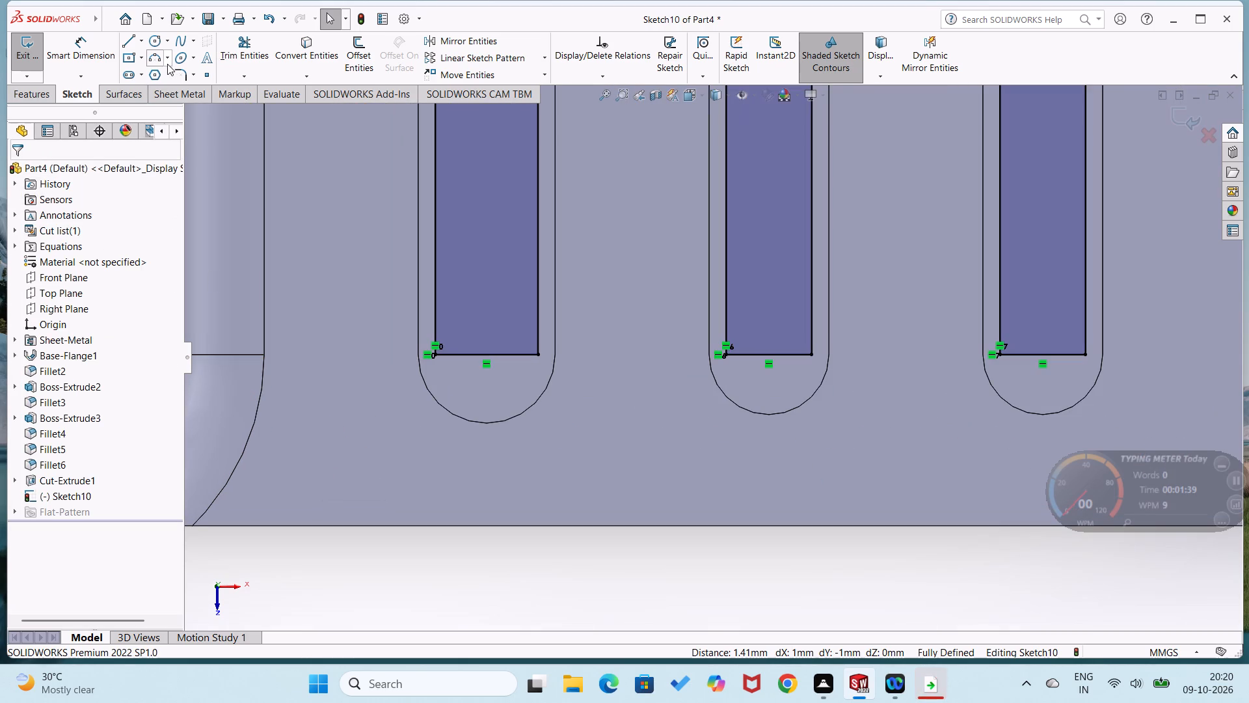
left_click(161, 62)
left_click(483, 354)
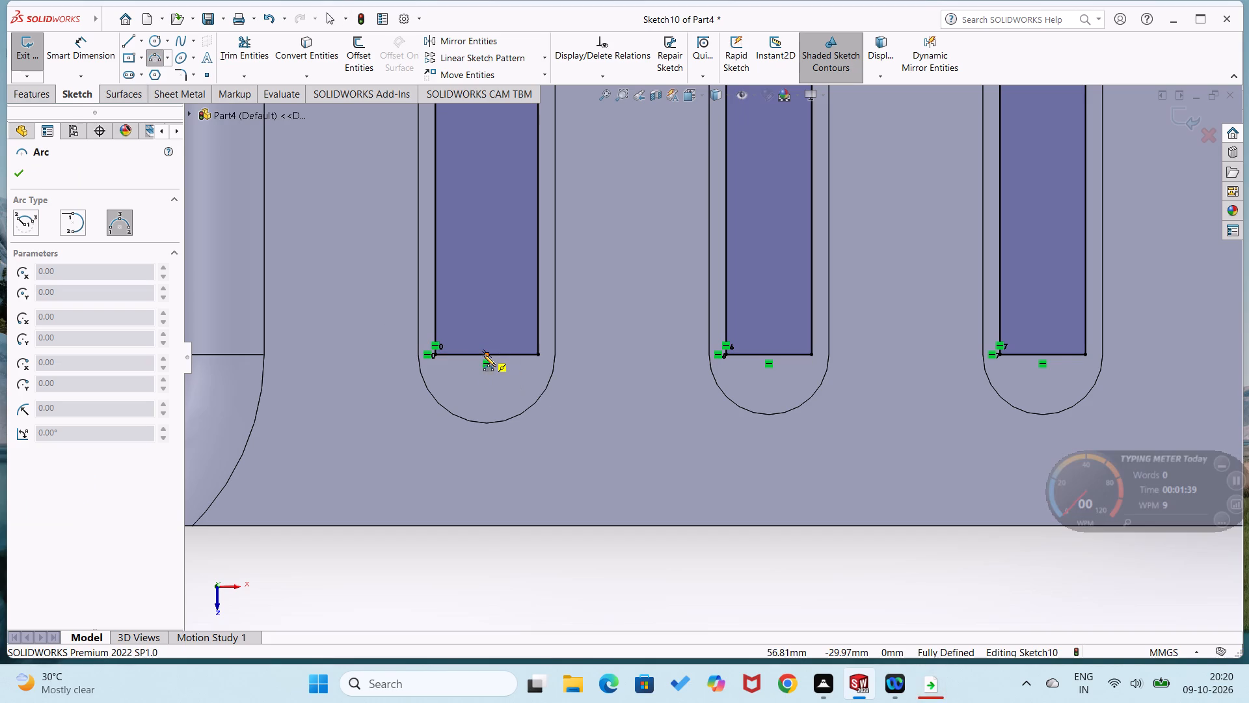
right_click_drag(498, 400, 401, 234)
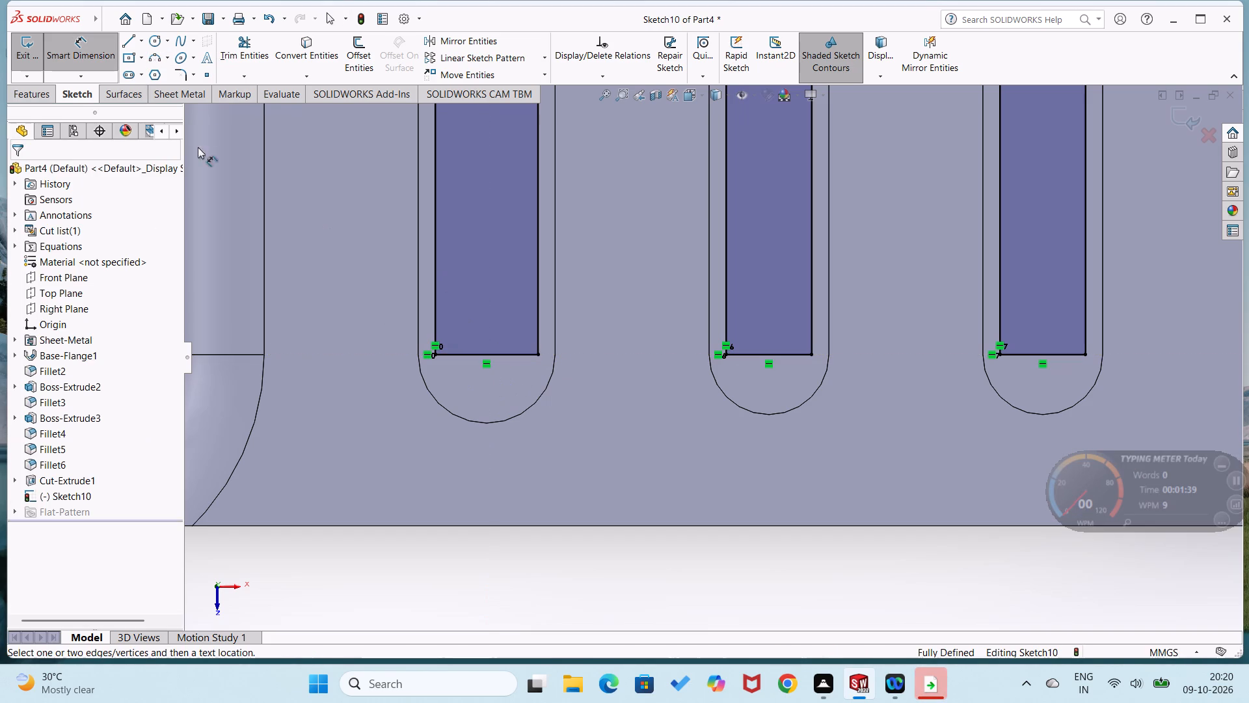
Draw a 3 mm radius centerpoint arc centred on the first rectangle's lower side midpoint, joining its two lower corners and bulging toward the slot end.
left_click(156, 56)
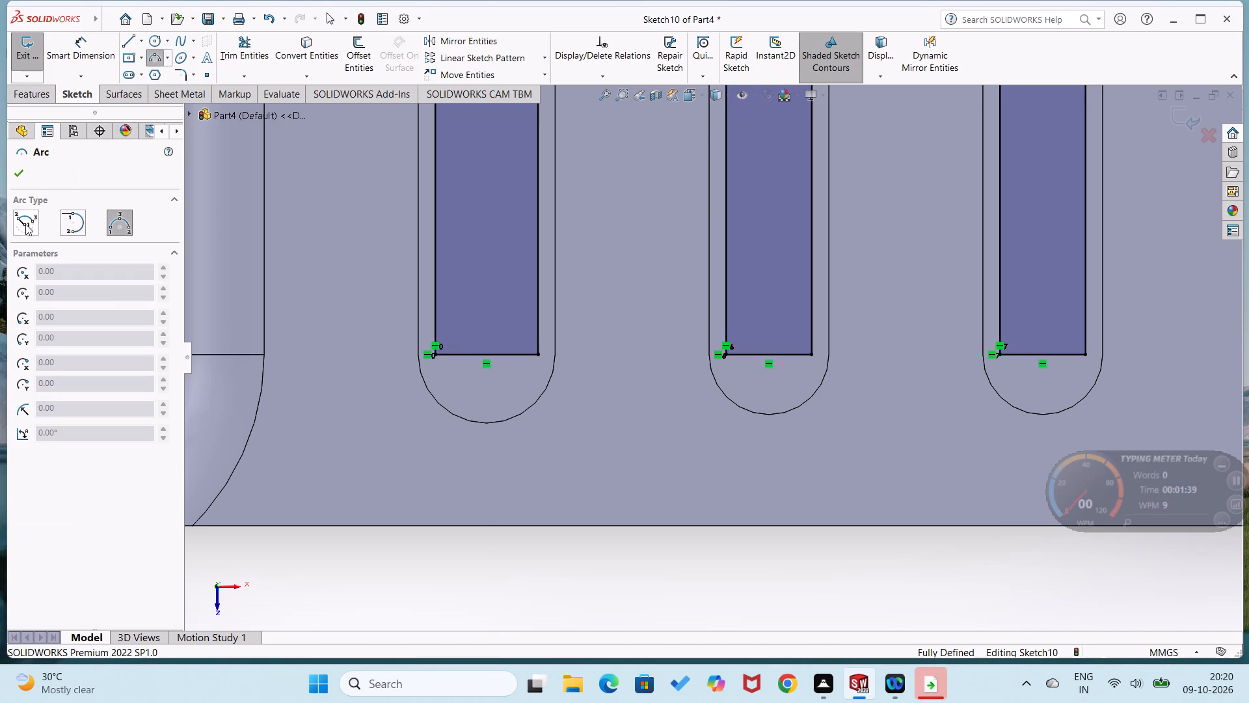
left_click(27, 224)
scroll(476, 394, "down", 3)
left_click(539, 318)
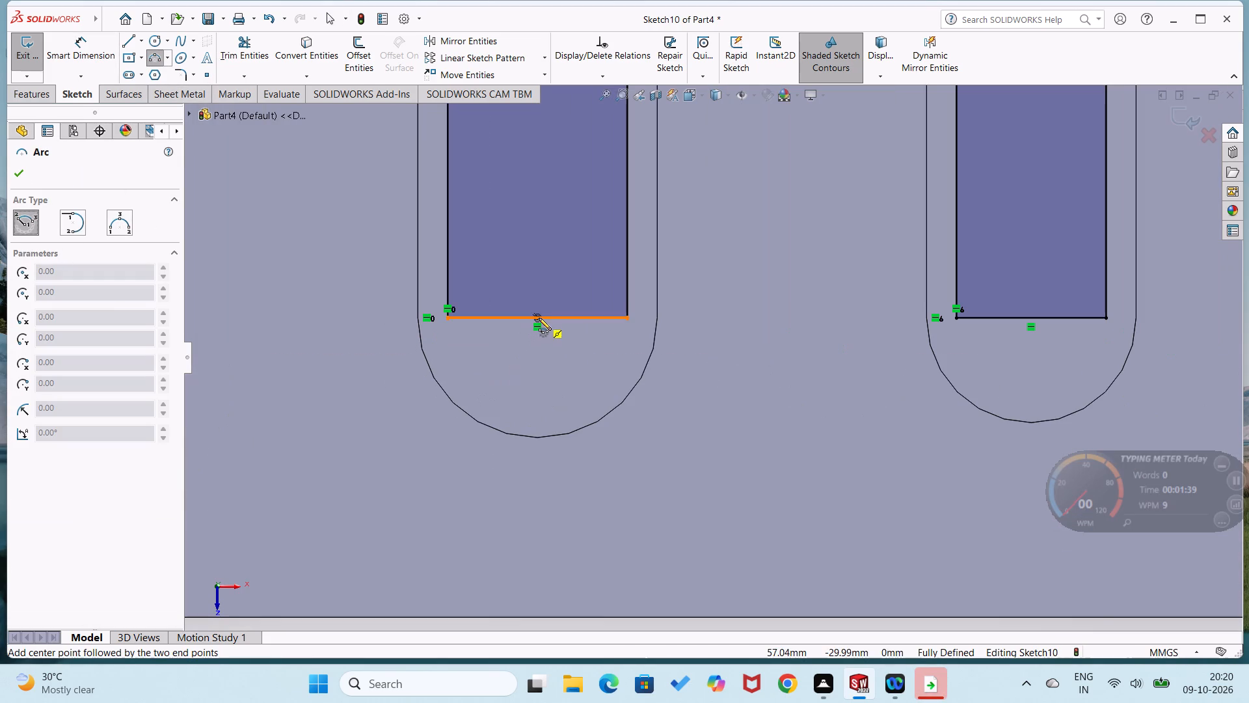
left_click(627, 318)
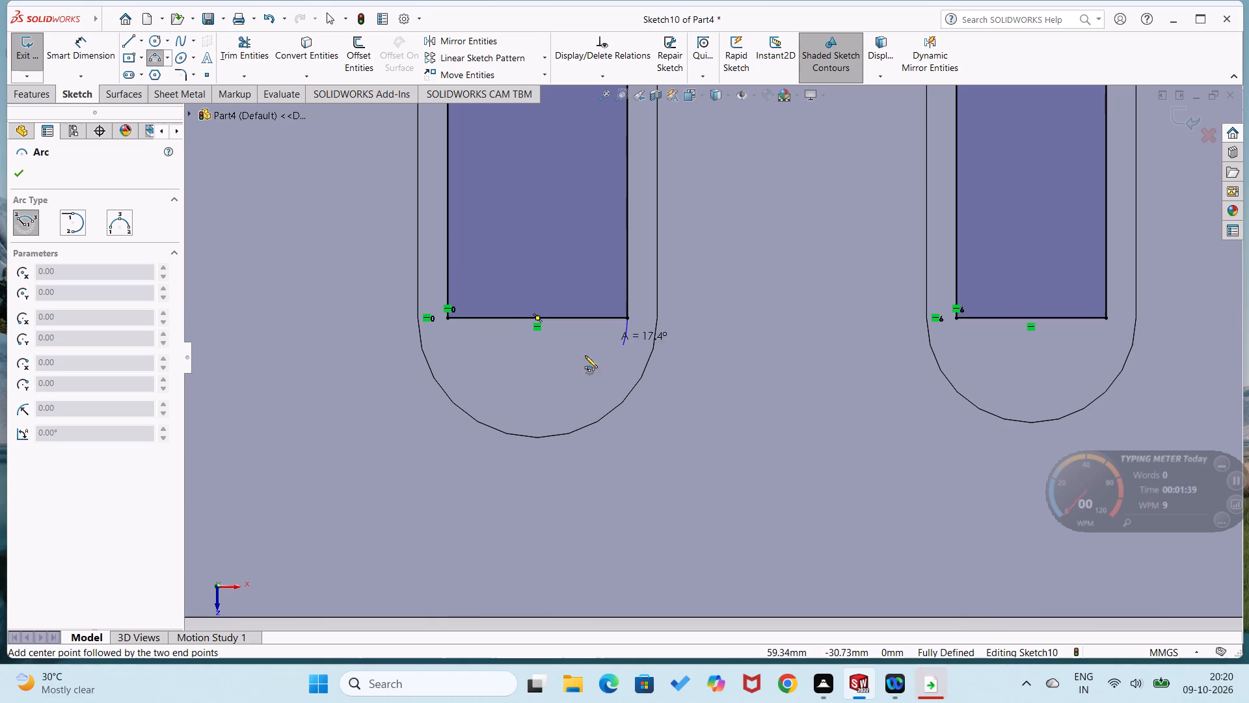
left_click(446, 319)
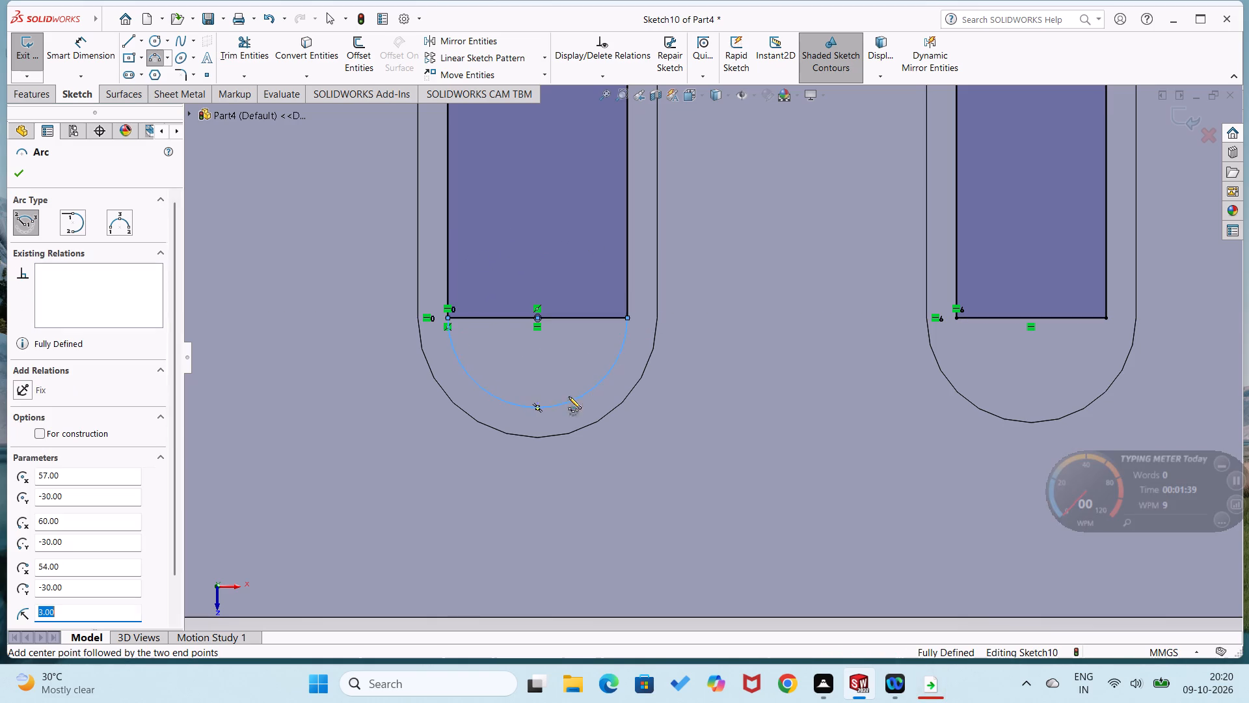
right_click_drag(716, 461, 734, 329)
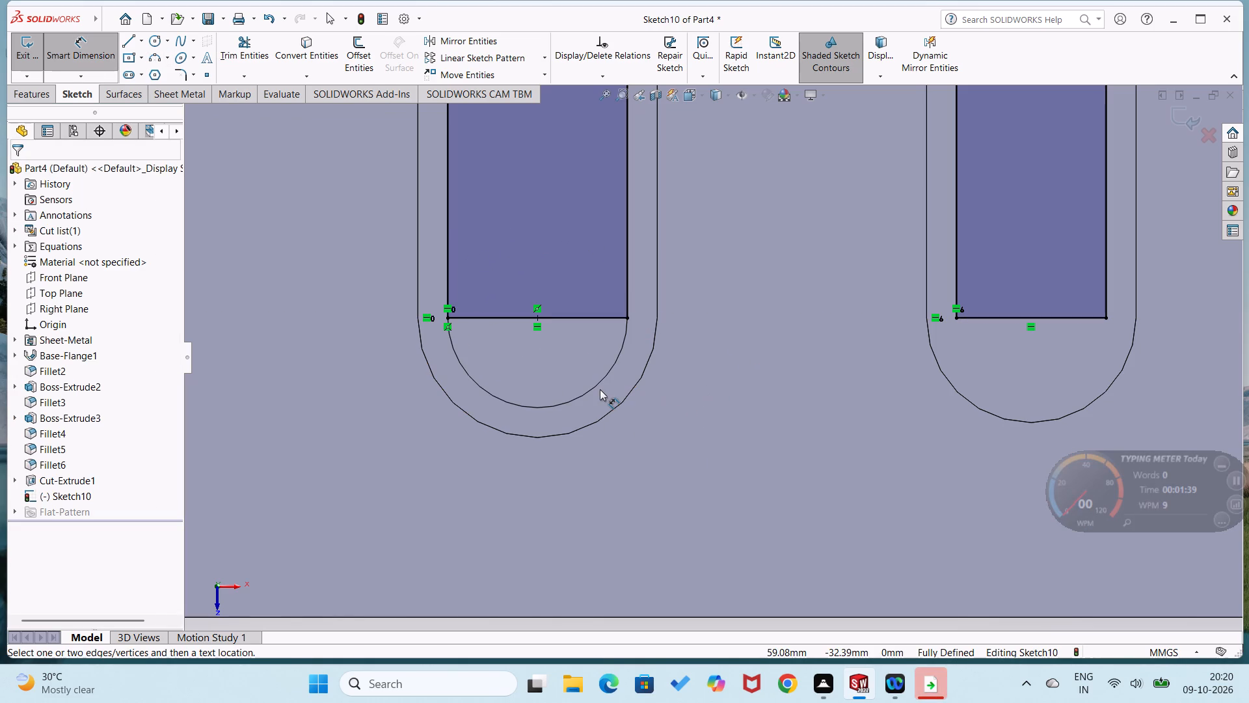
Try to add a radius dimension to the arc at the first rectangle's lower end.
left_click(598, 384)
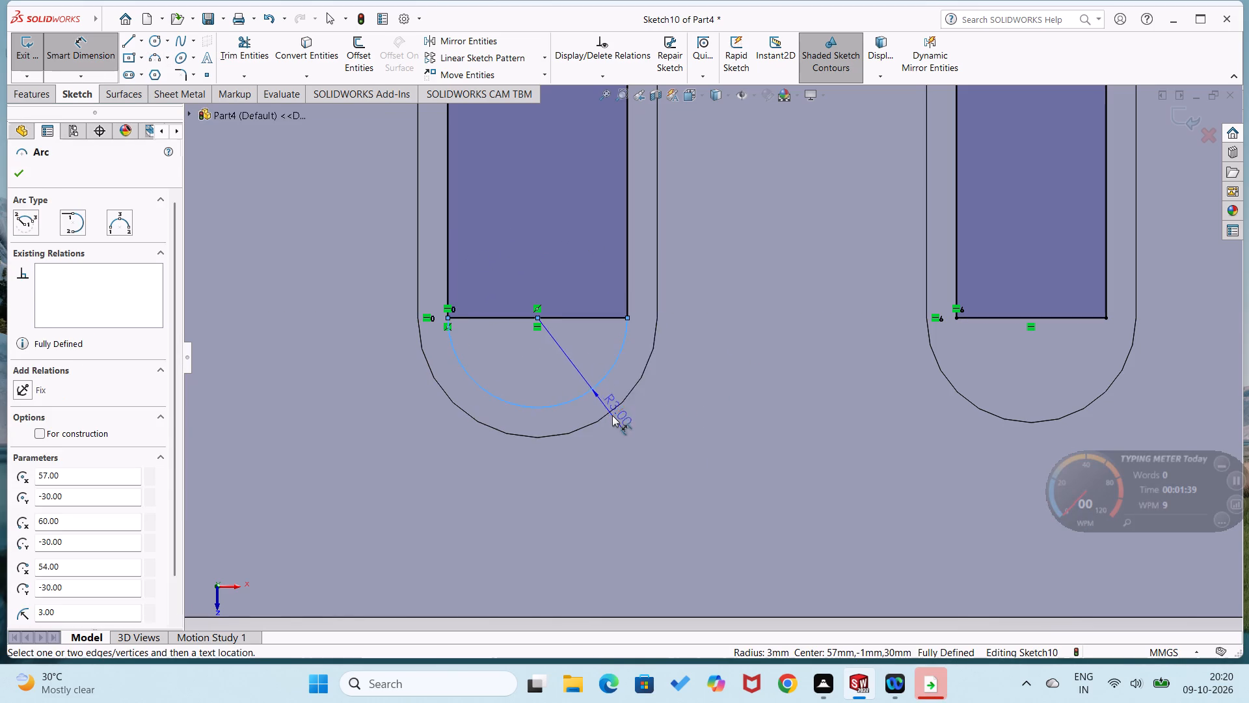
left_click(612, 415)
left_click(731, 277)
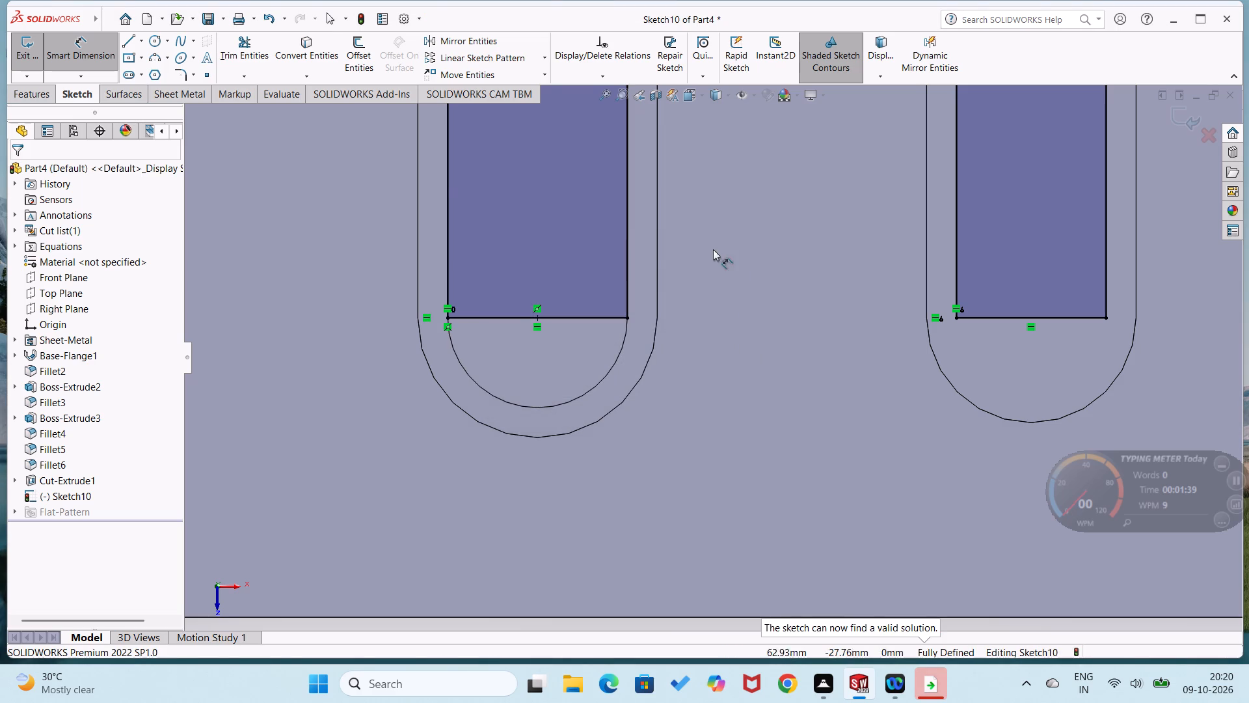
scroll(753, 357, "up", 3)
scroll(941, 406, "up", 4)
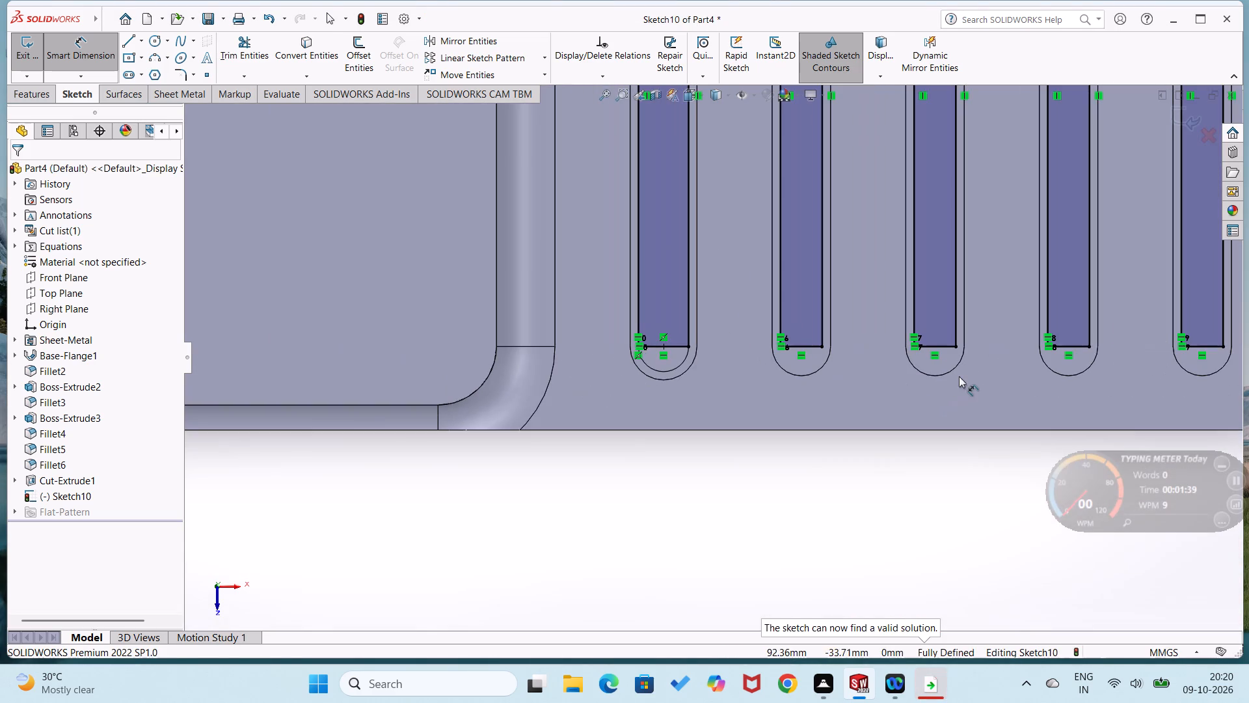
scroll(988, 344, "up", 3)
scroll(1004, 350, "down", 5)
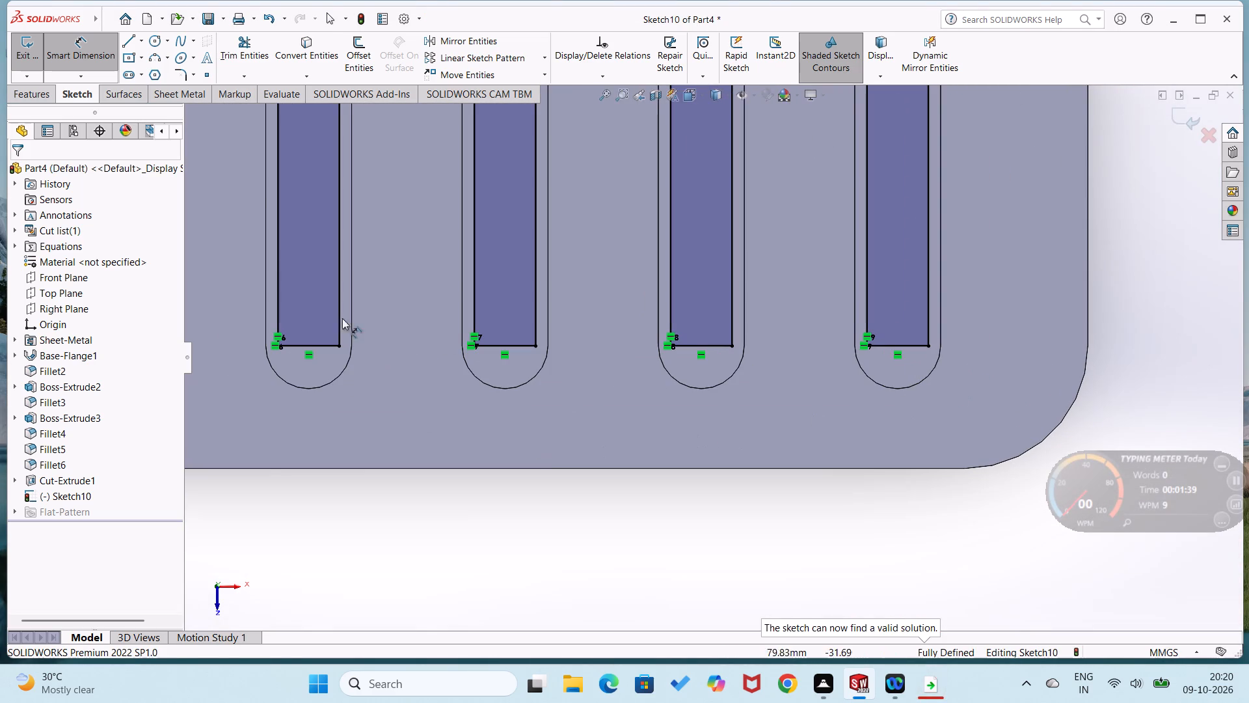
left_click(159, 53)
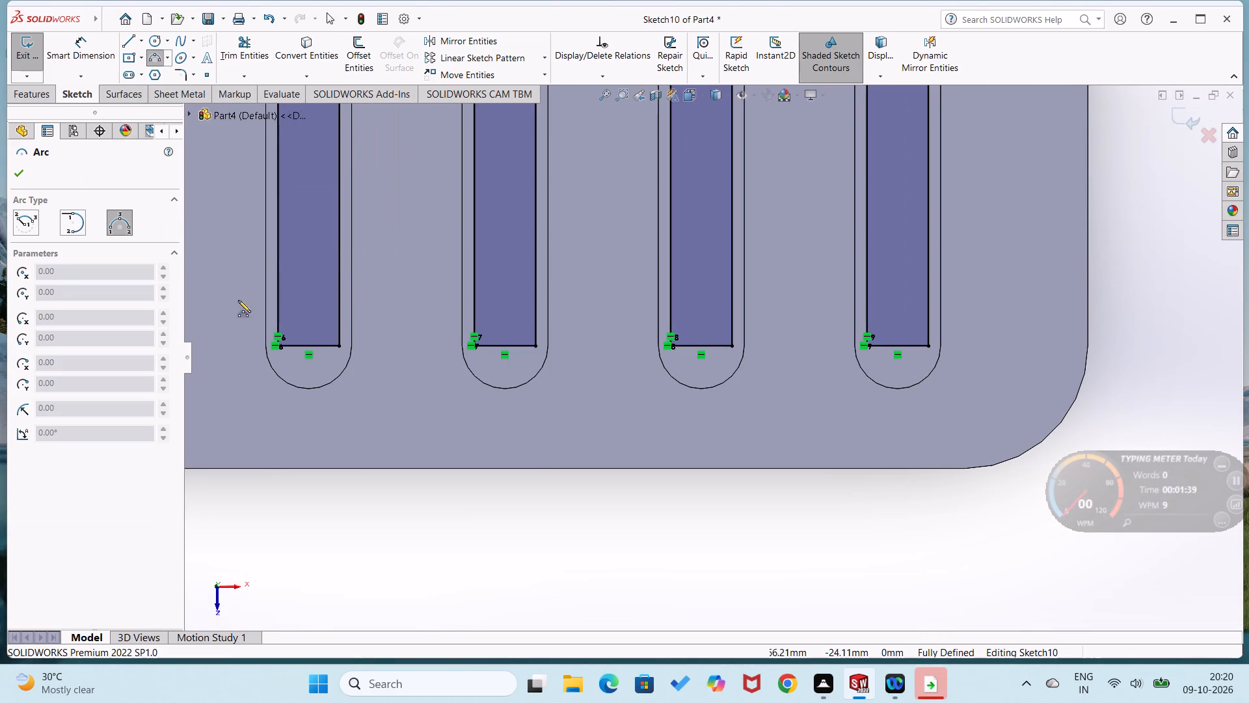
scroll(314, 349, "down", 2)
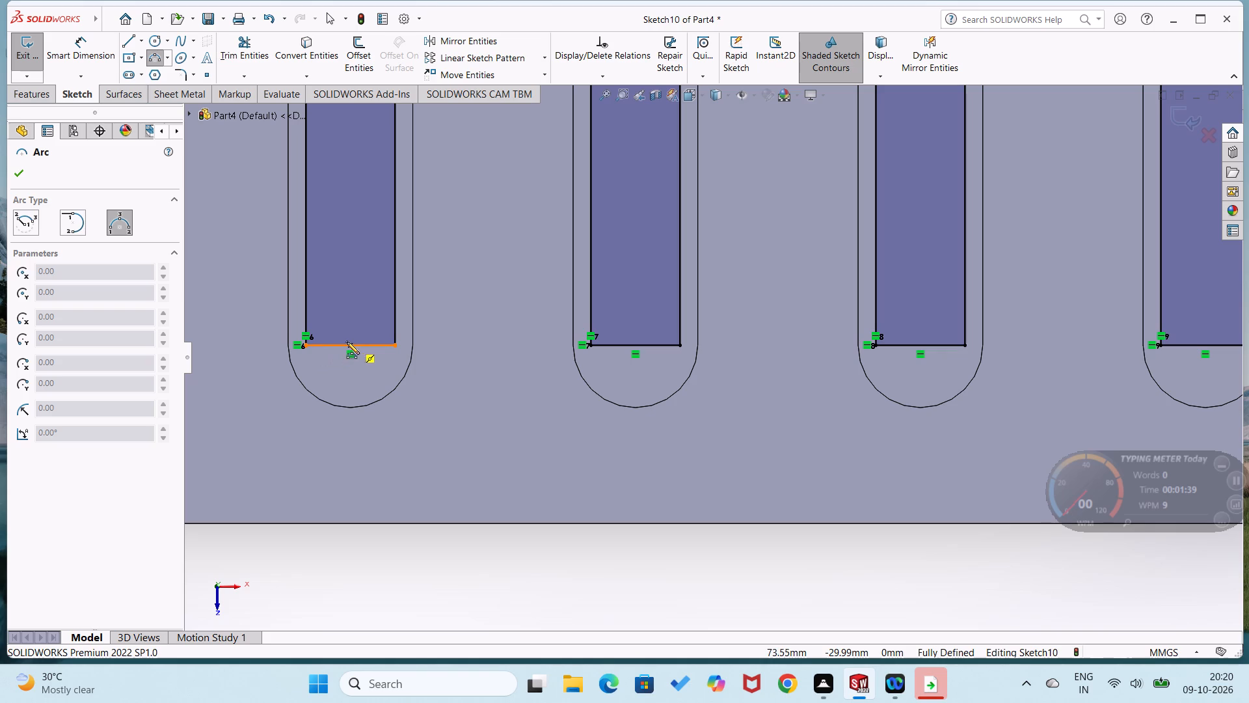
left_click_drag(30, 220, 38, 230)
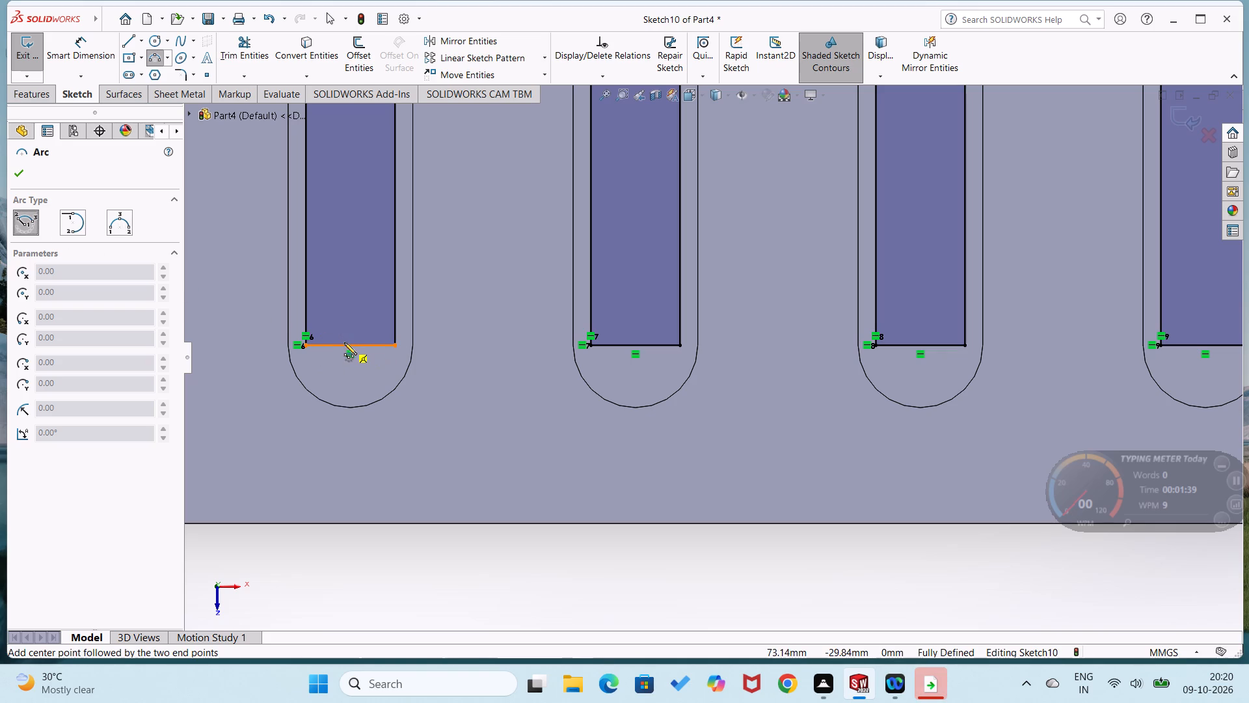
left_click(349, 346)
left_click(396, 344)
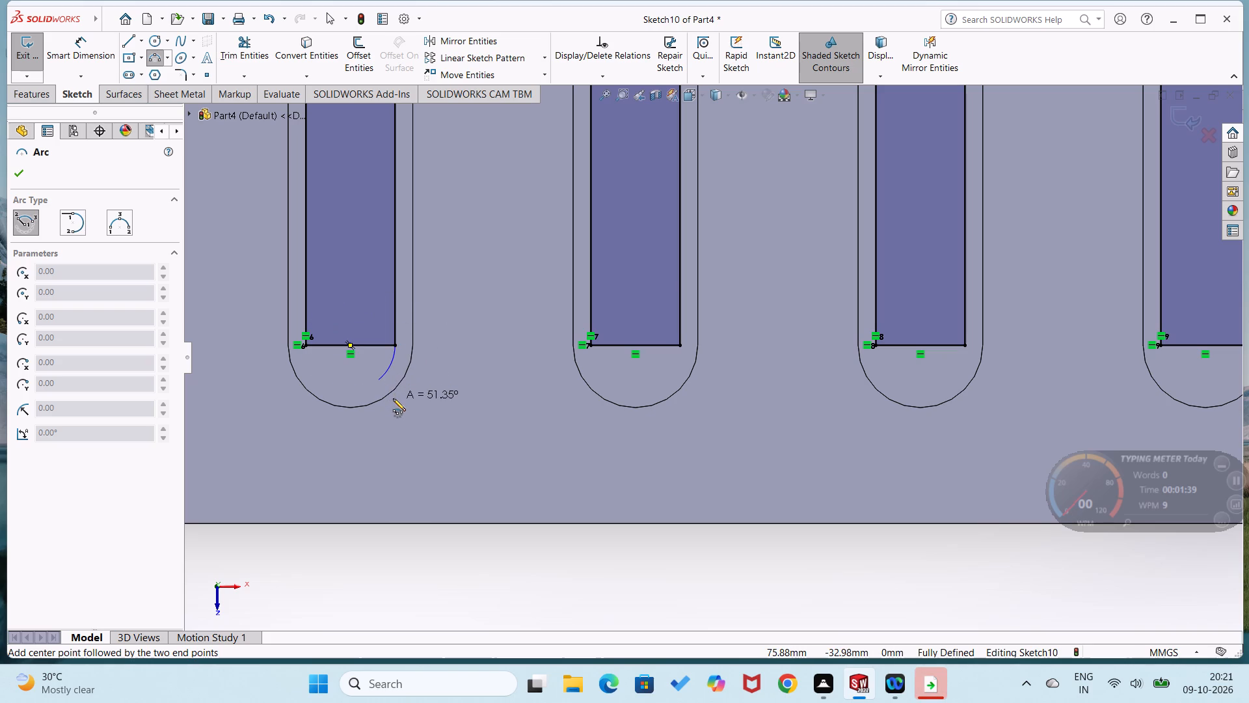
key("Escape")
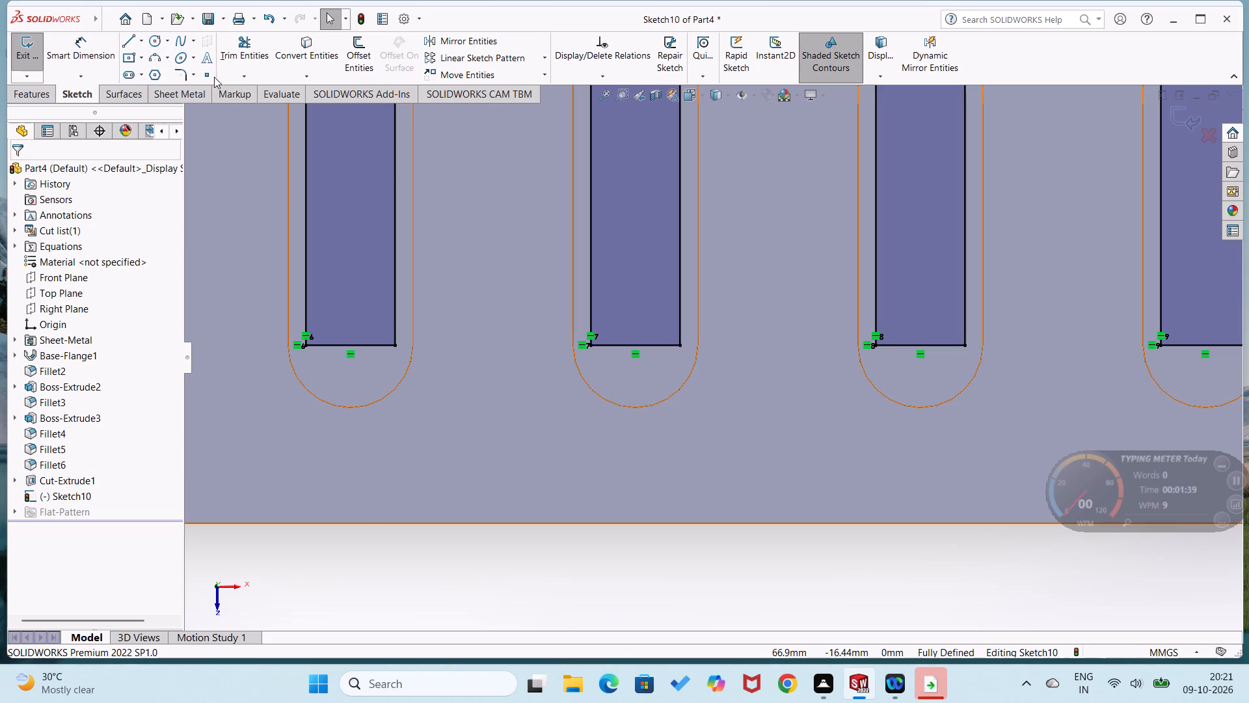
Draw a 2.5 mm radius centerpoint arc centred on the second rectangle's lower side midpoint, joining its lower corners and bulging toward the slot end.
left_click(154, 59)
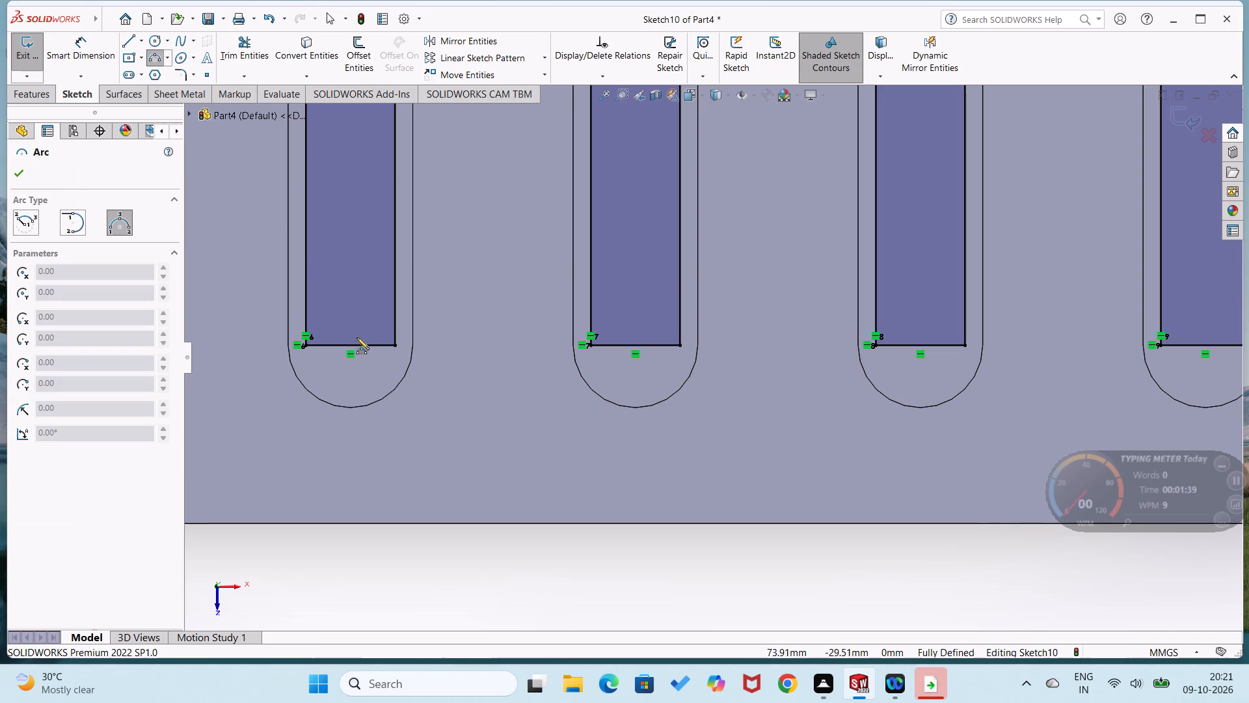
left_click(349, 344)
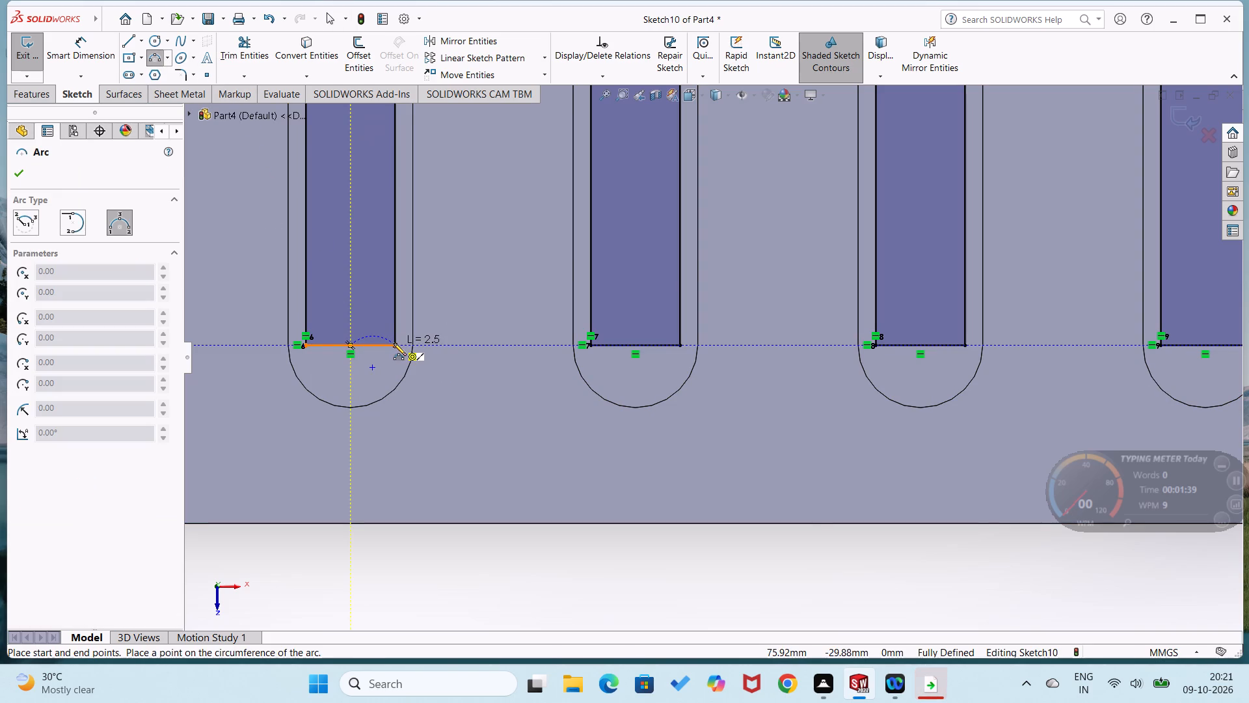
left_click(25, 219)
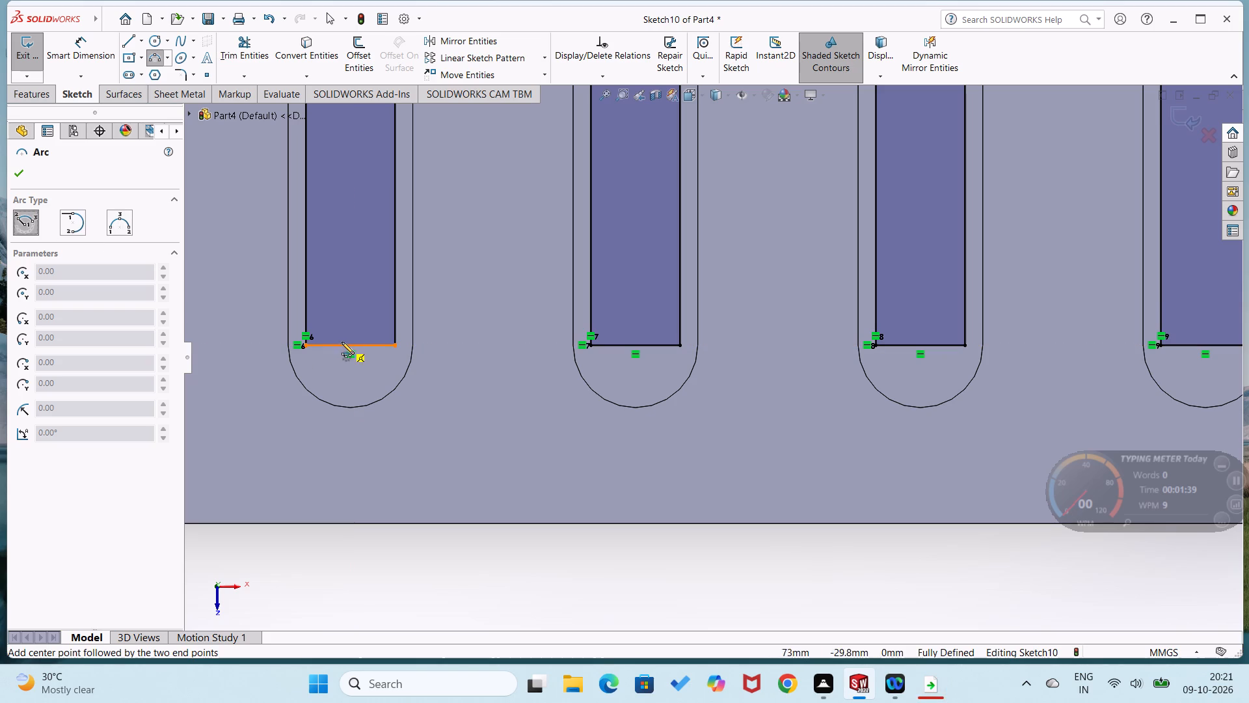
left_click(348, 346)
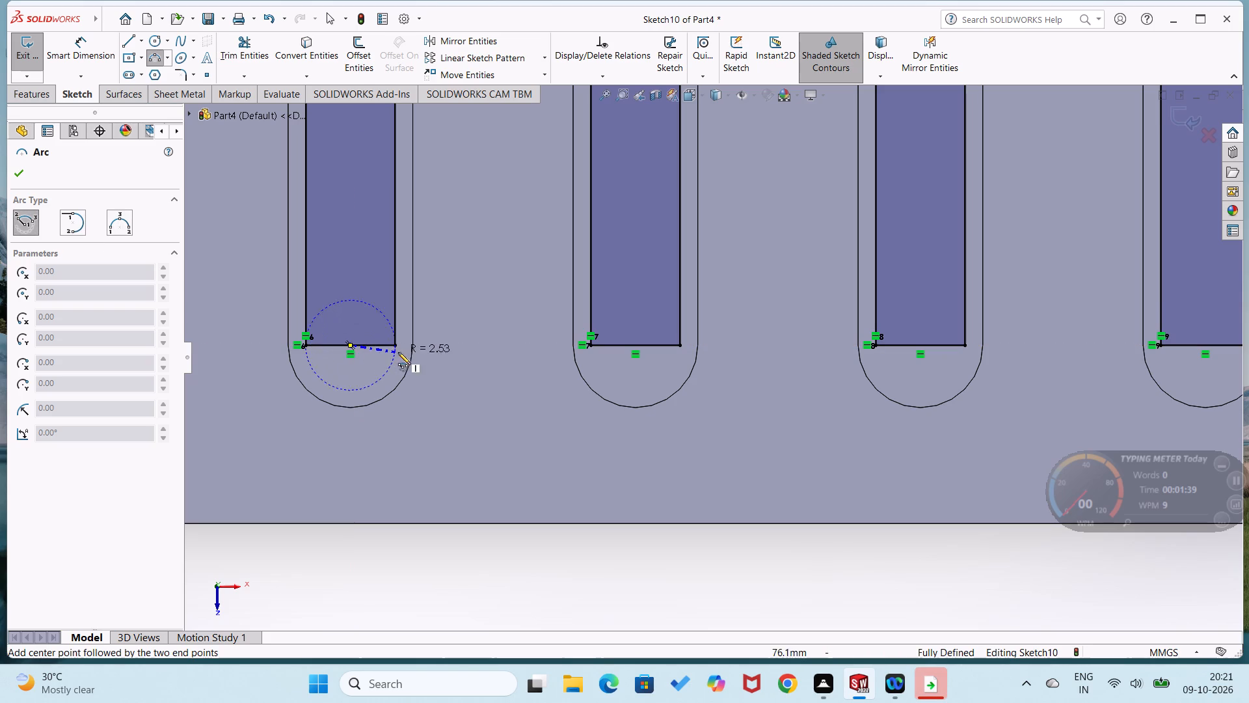
left_click(394, 346)
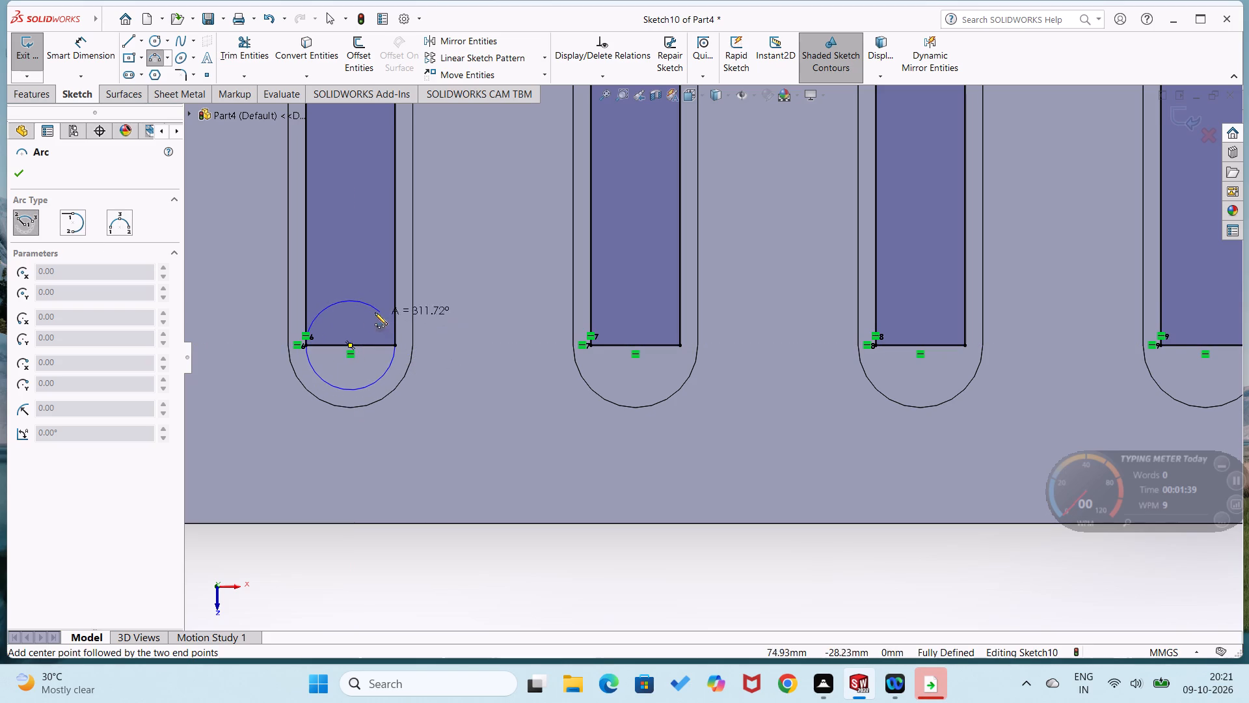
left_click(307, 345)
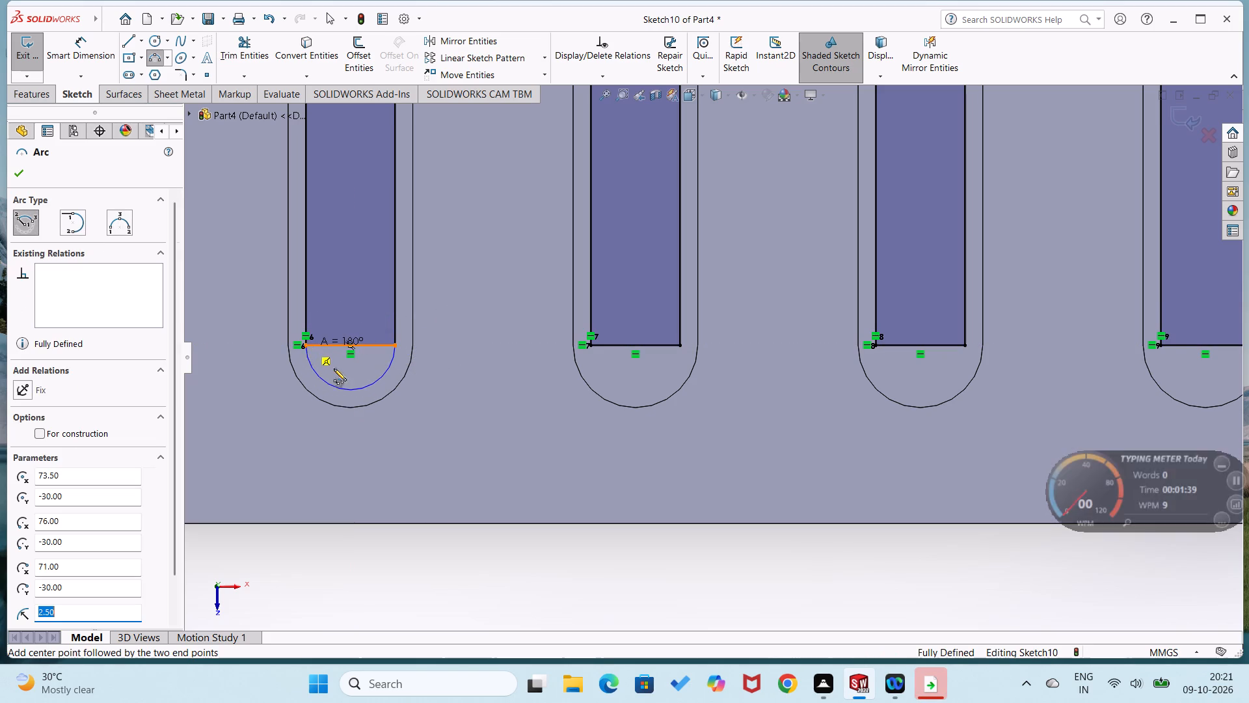
Draw matching 2.5 mm radius centerpoint arcs on the lower sides of the third, fourth and fifth rectangles, joining each one's lower corners.
left_click(634, 347)
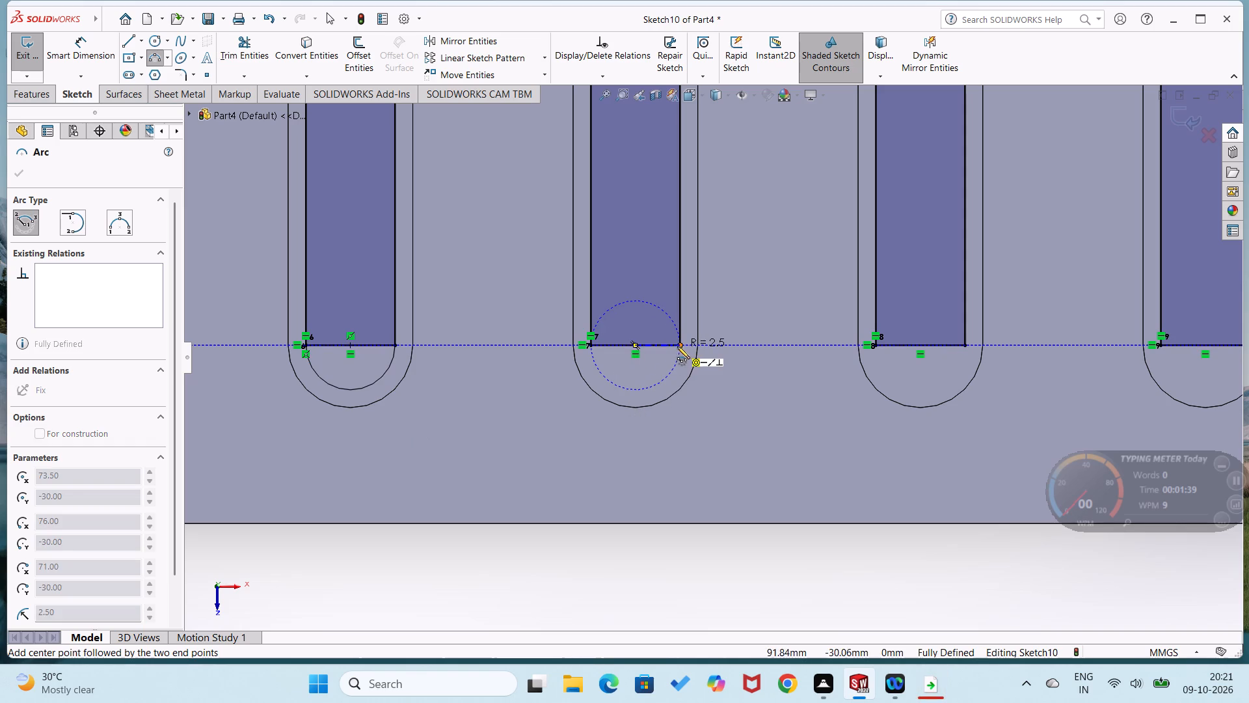
left_click(680, 346)
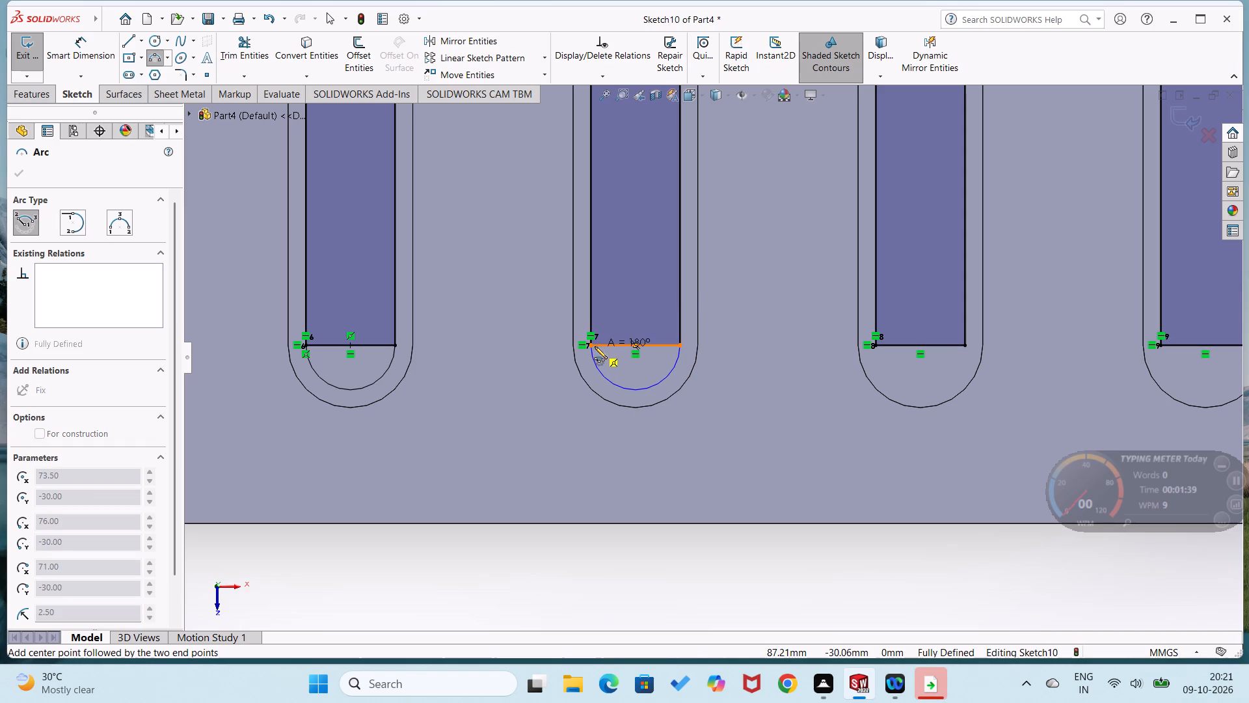
left_click(592, 346)
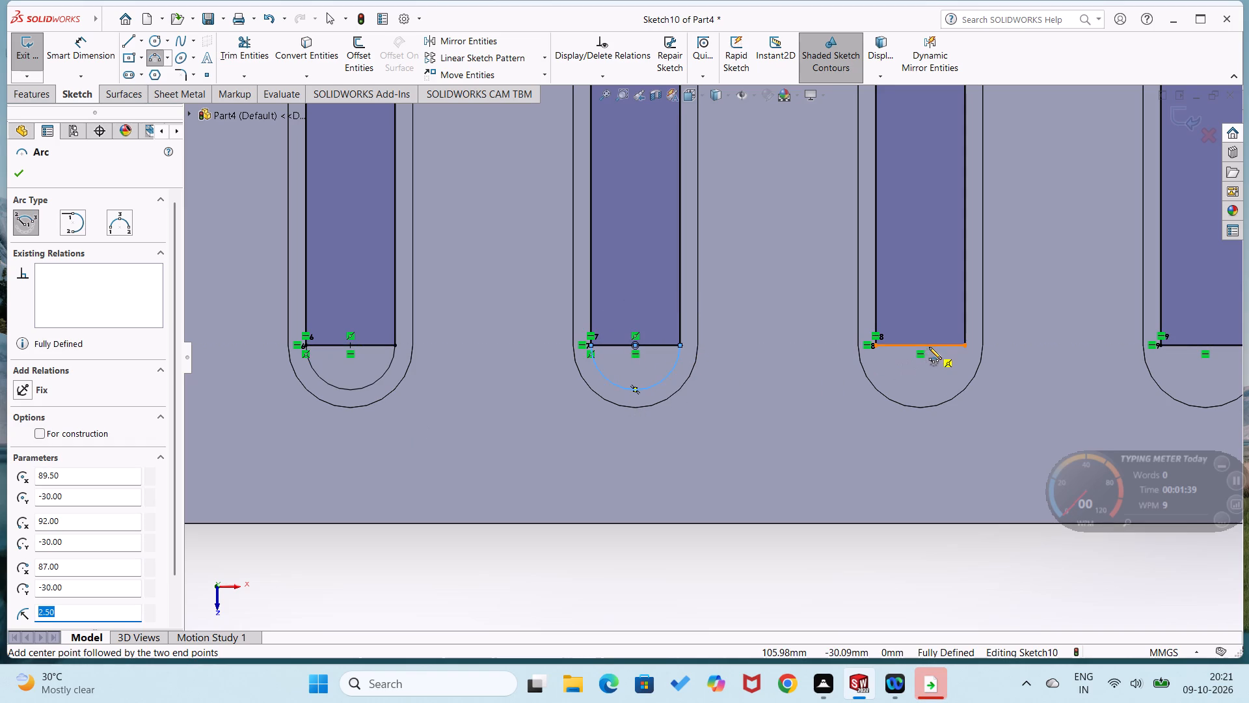
scroll(929, 347, "down", 3)
left_click(876, 346)
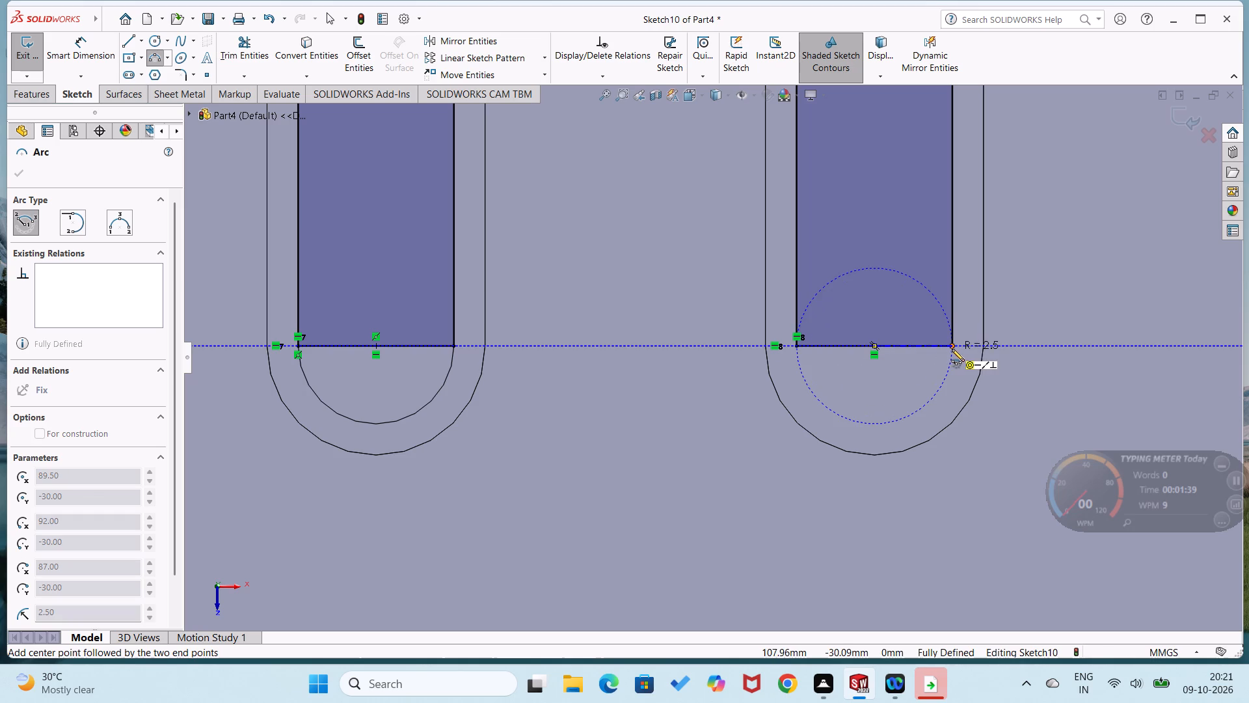
left_click(952, 349)
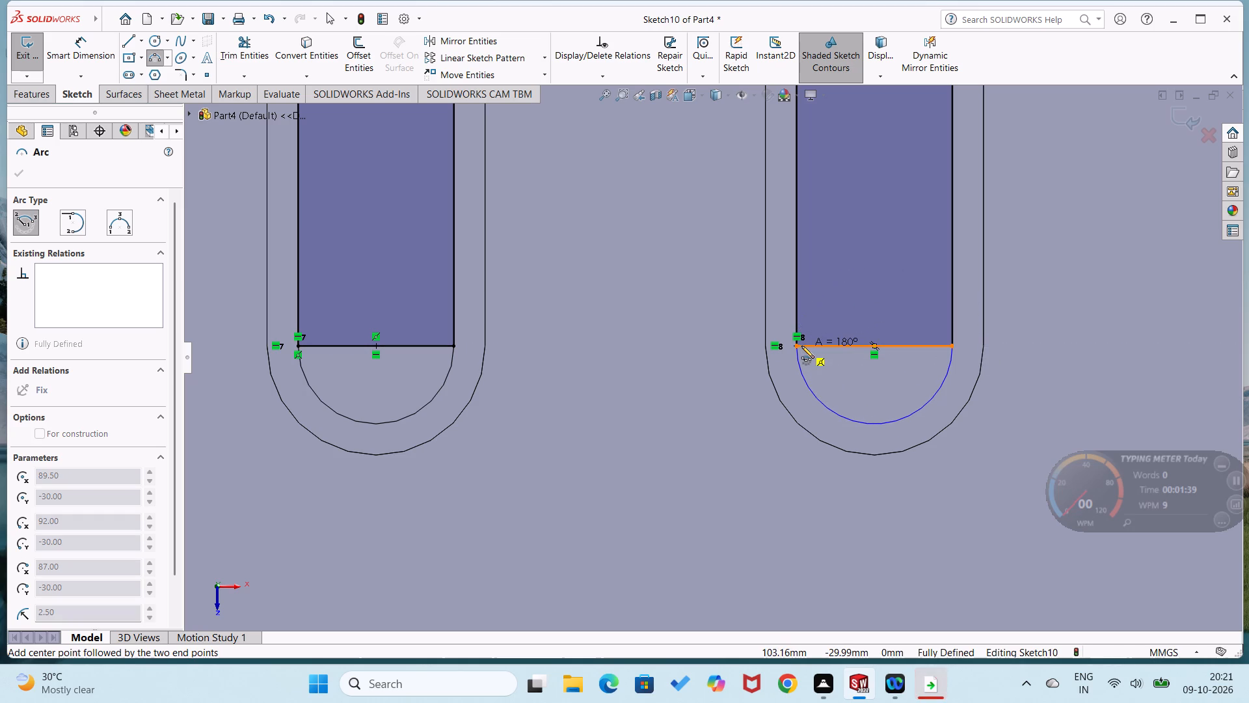
left_click(801, 346)
scroll(926, 432, "up", 3)
scroll(1021, 387, "down", 3)
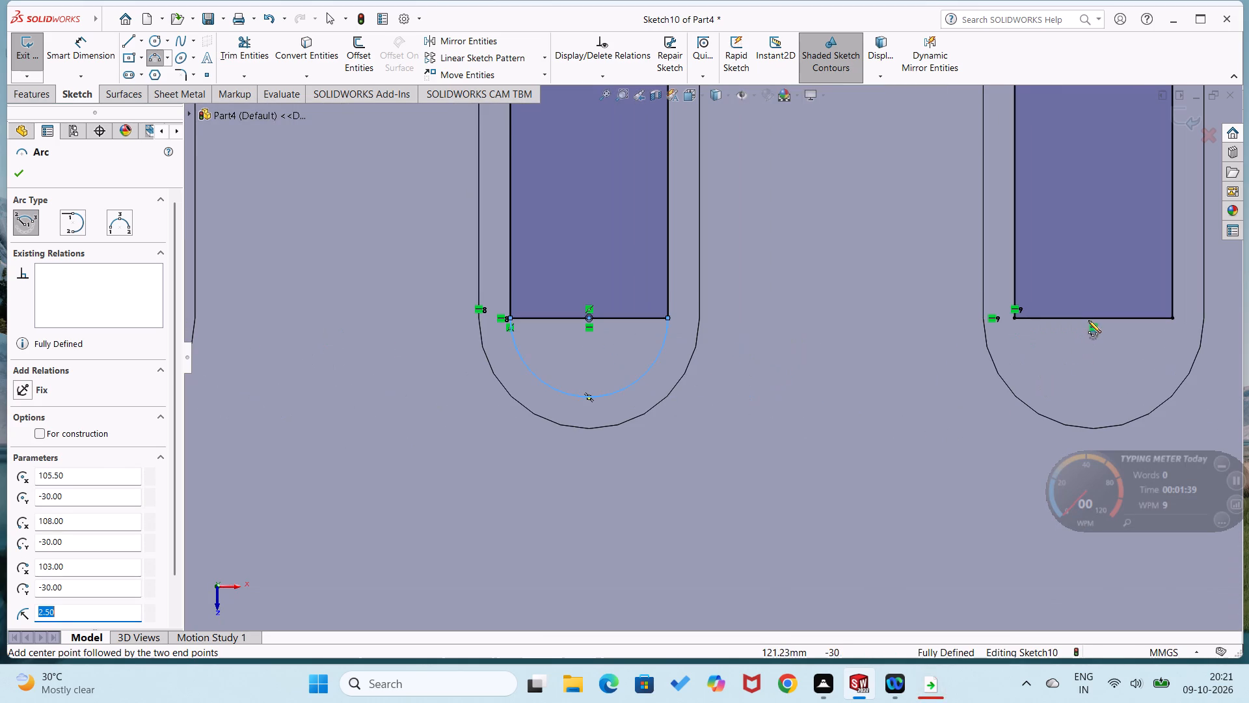
left_click(1095, 318)
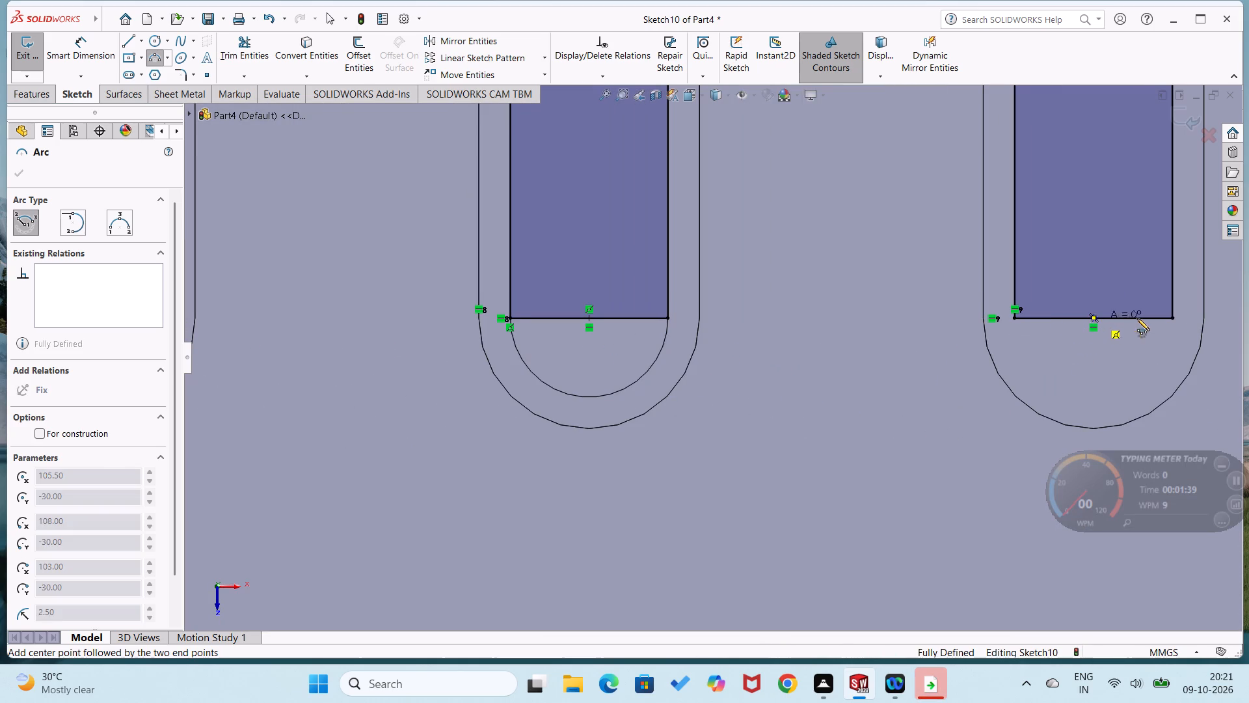
left_click(1175, 318)
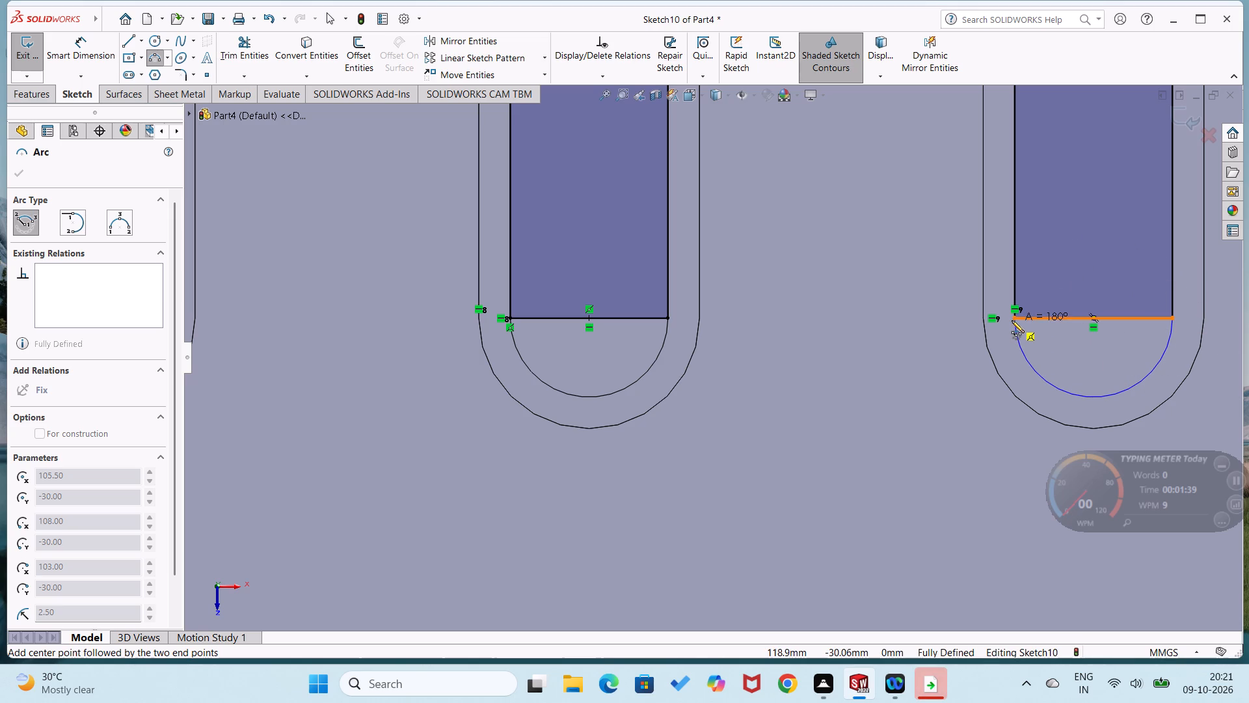
left_click(1014, 318)
Draw a 3 mm radius centerpoint arc centred on the first rectangle's upper side midpoint, joining its upper corners and bulging toward the slot end.
scroll(1014, 318, "up", 3)
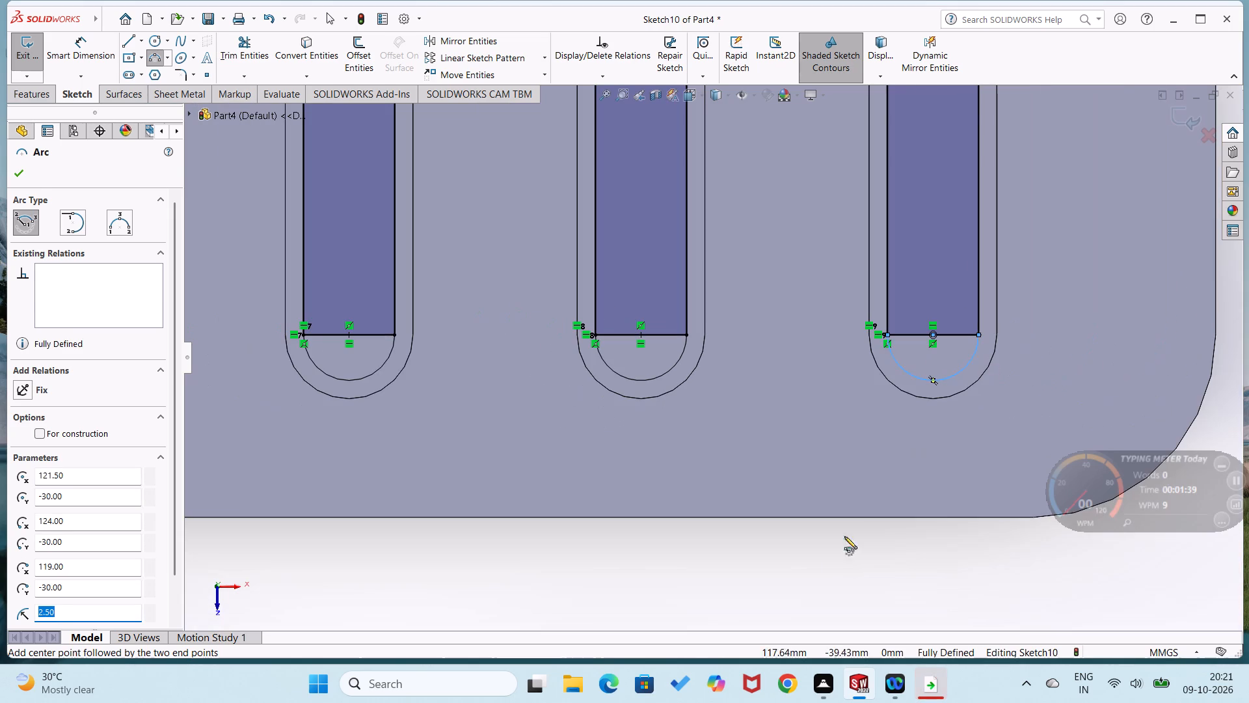
right_click_drag(824, 573, 852, 461)
scroll(842, 432, "up", 5)
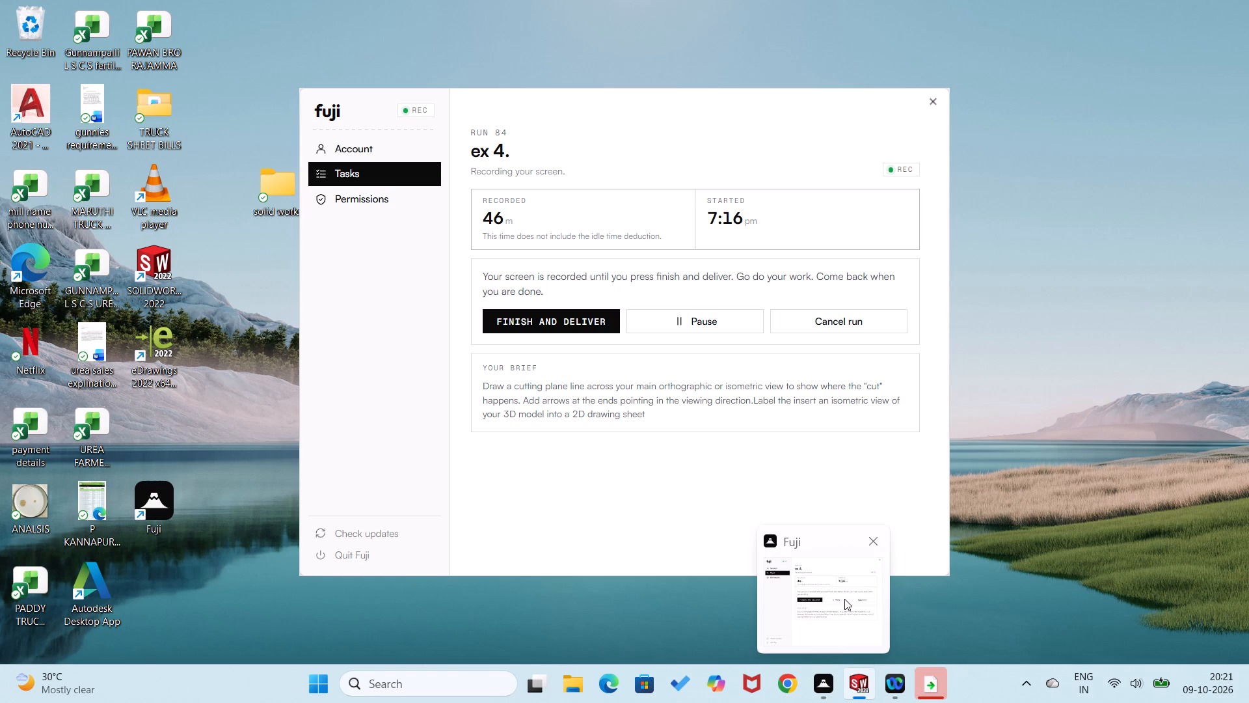
scroll(708, 458, "up", 3)
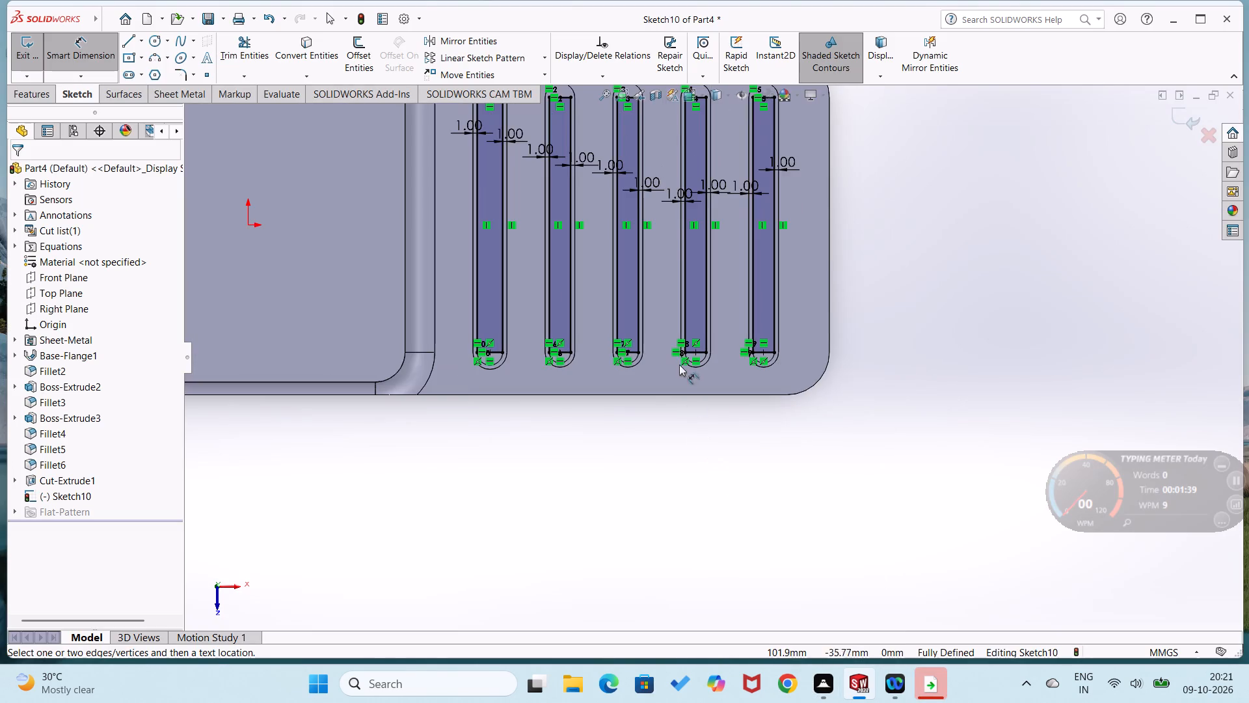
scroll(679, 360, "up", 3)
scroll(695, 210, "down", 6)
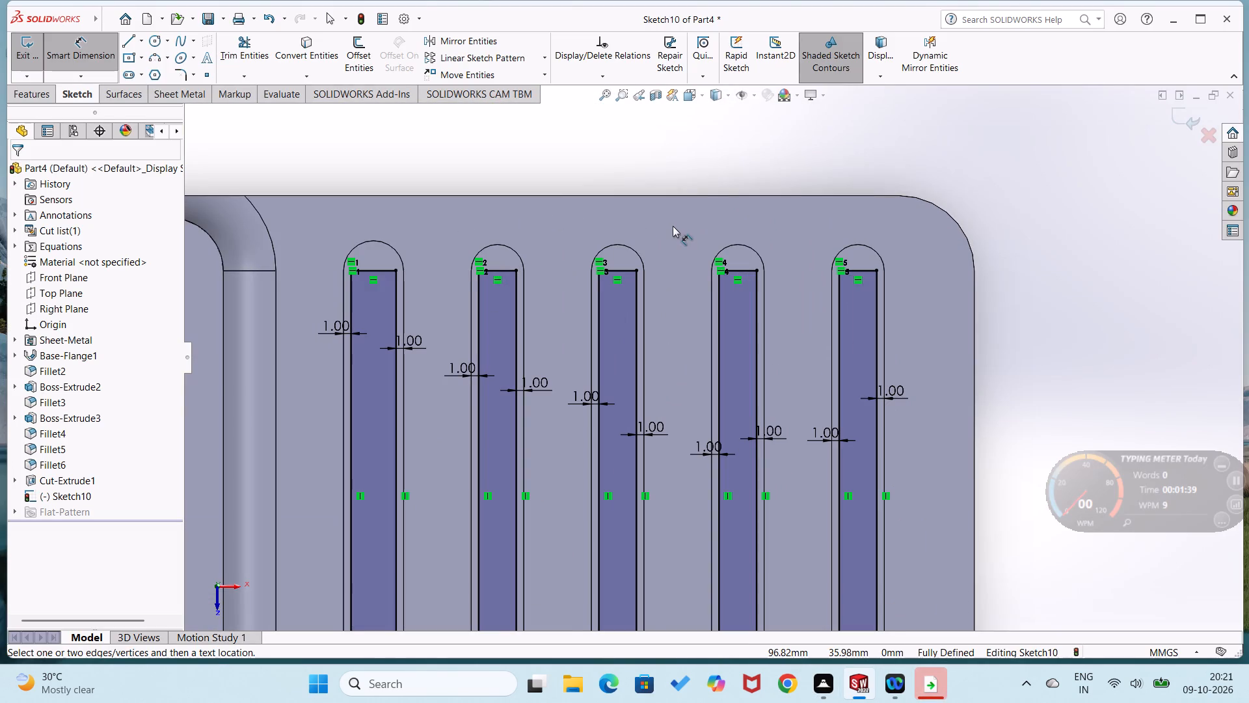
scroll(596, 276, "up", 2)
scroll(494, 304, "down", 4)
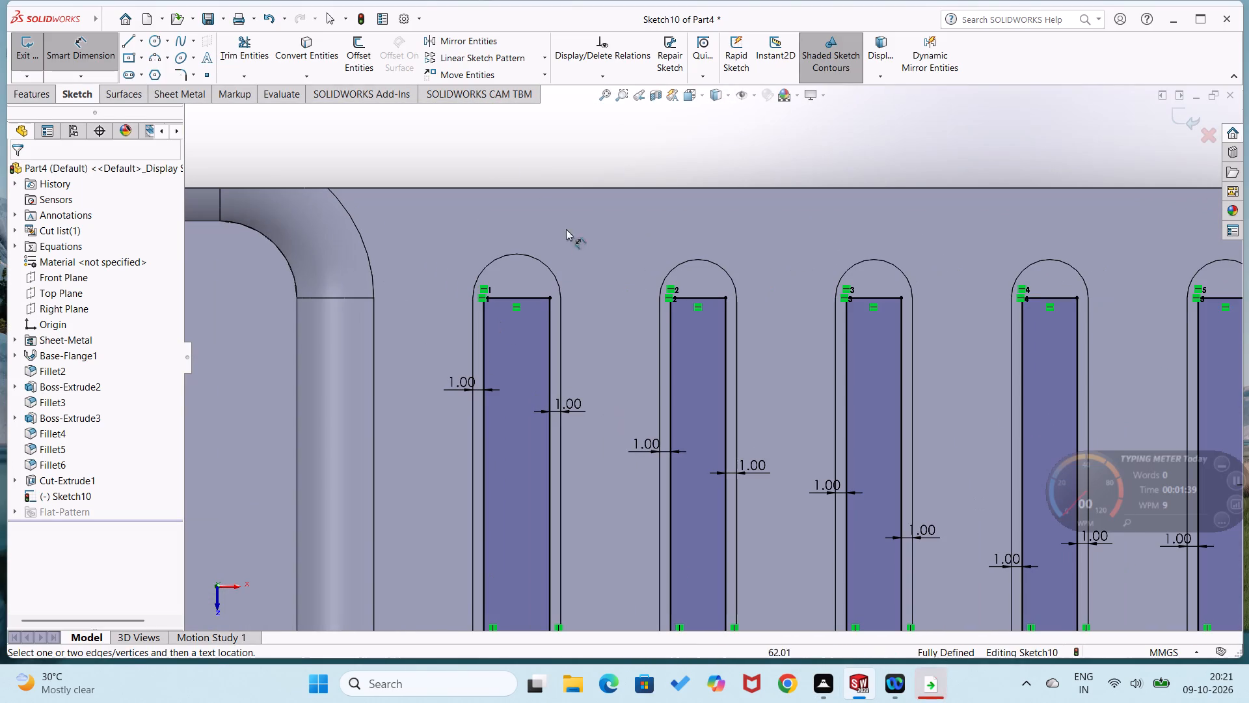
left_click(152, 61)
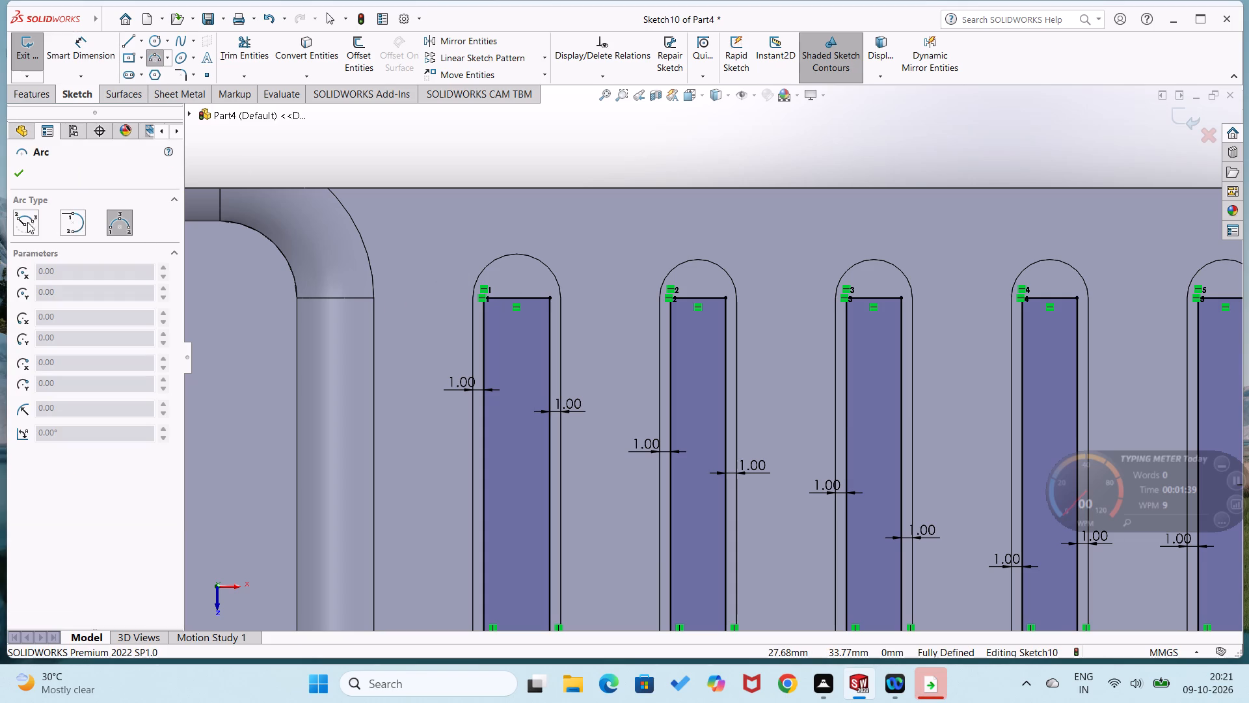
left_click(25, 222)
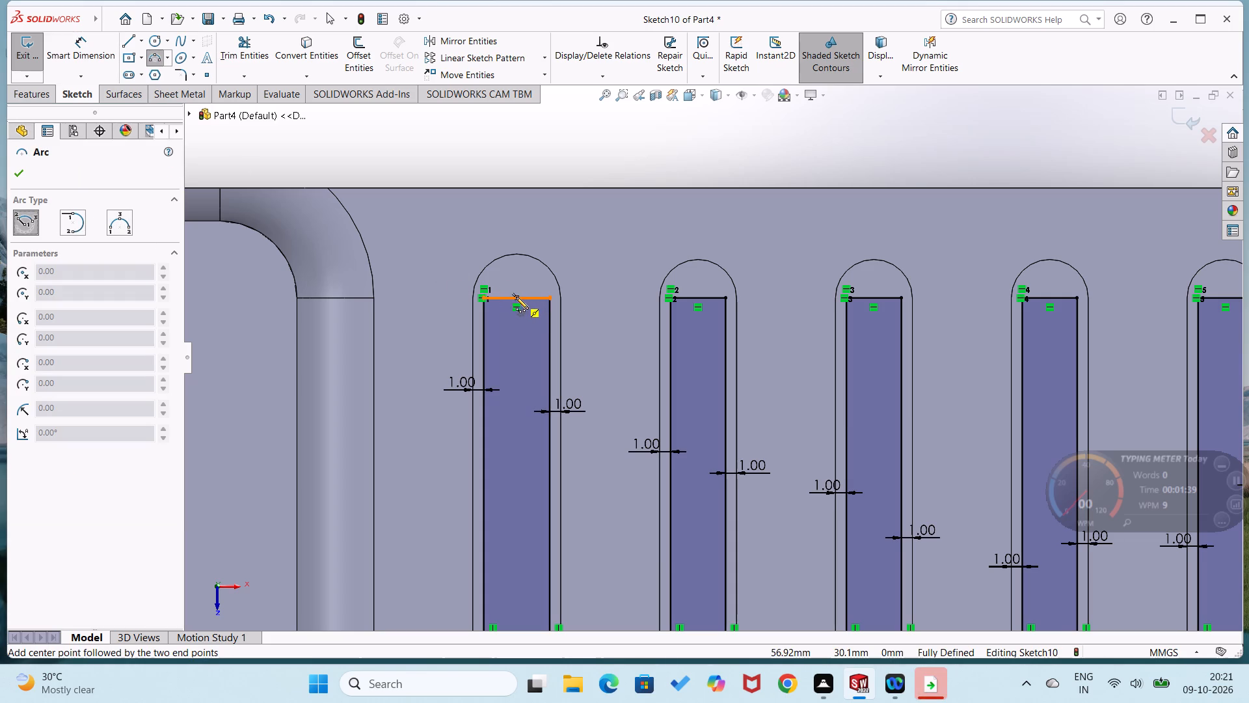
left_click(516, 297)
left_click(551, 297)
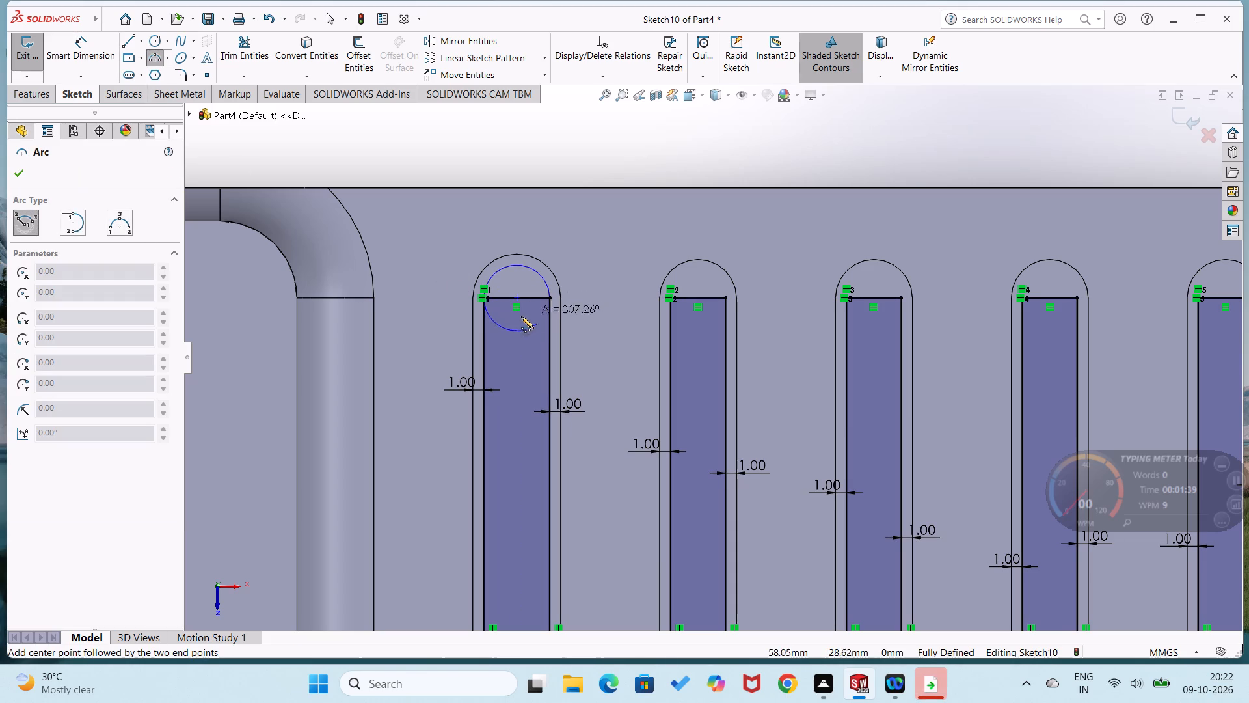
scroll(491, 303, "down", 4)
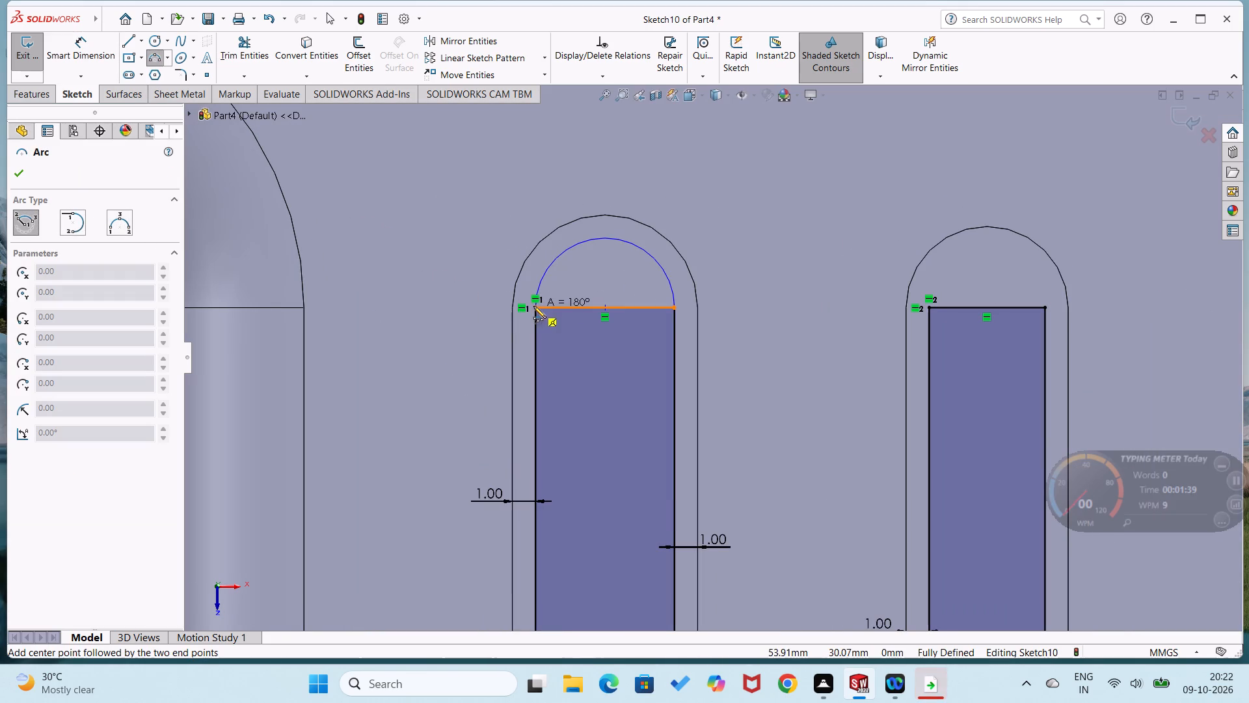
left_click(533, 306)
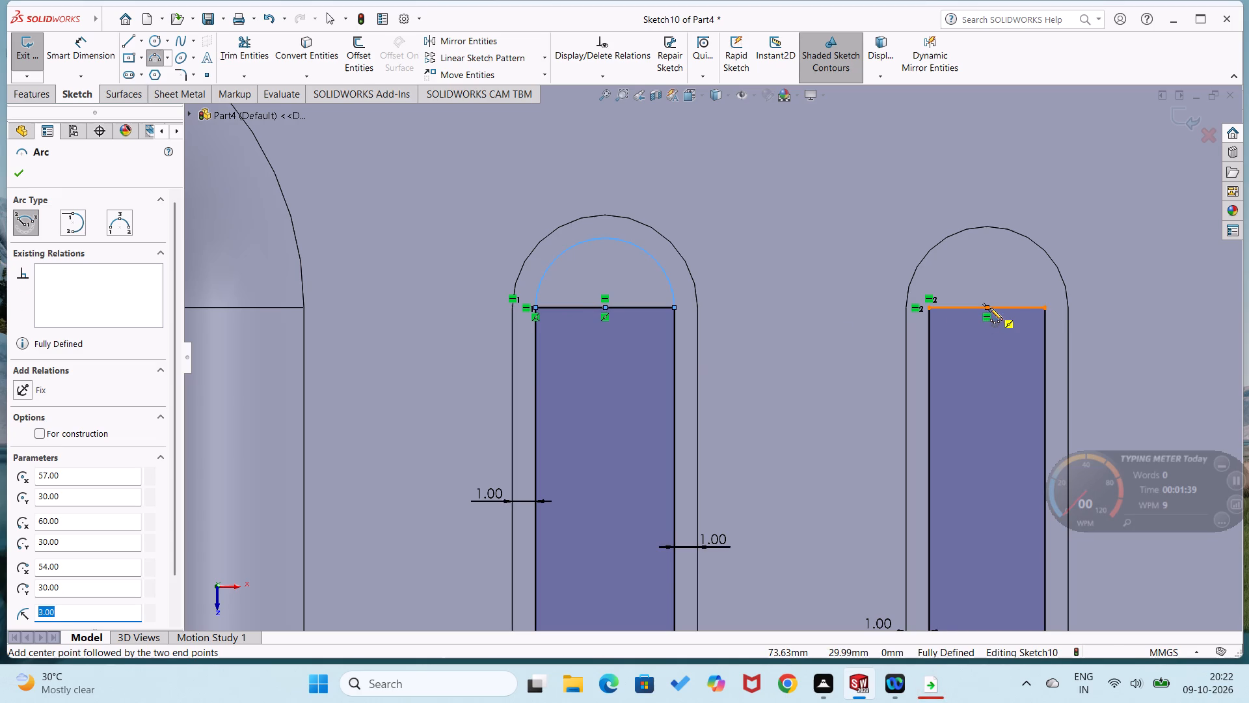
Draw 2.5 mm radius centerpoint arcs centred on the upper side midpoints of the second and third rectangles, joining their upper corners and bulging toward the slot ends.
left_click(987, 309)
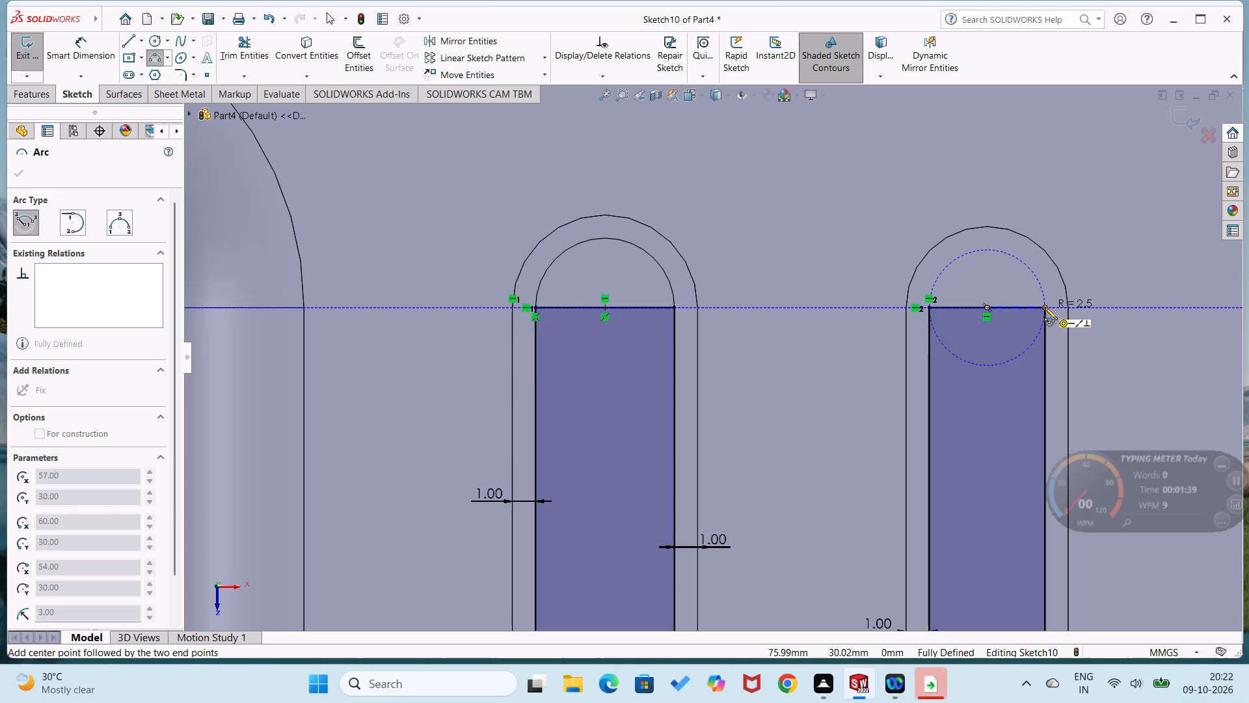
left_click(1045, 307)
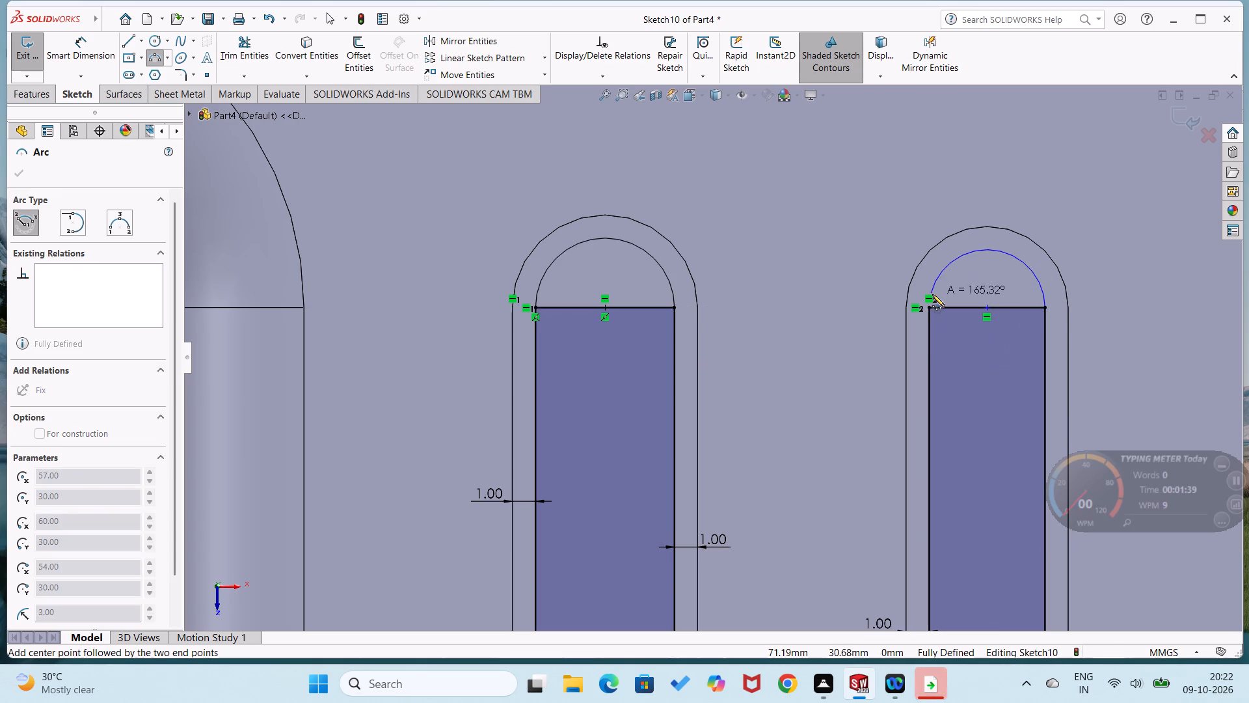
left_click(930, 309)
scroll(1016, 331, "up", 1)
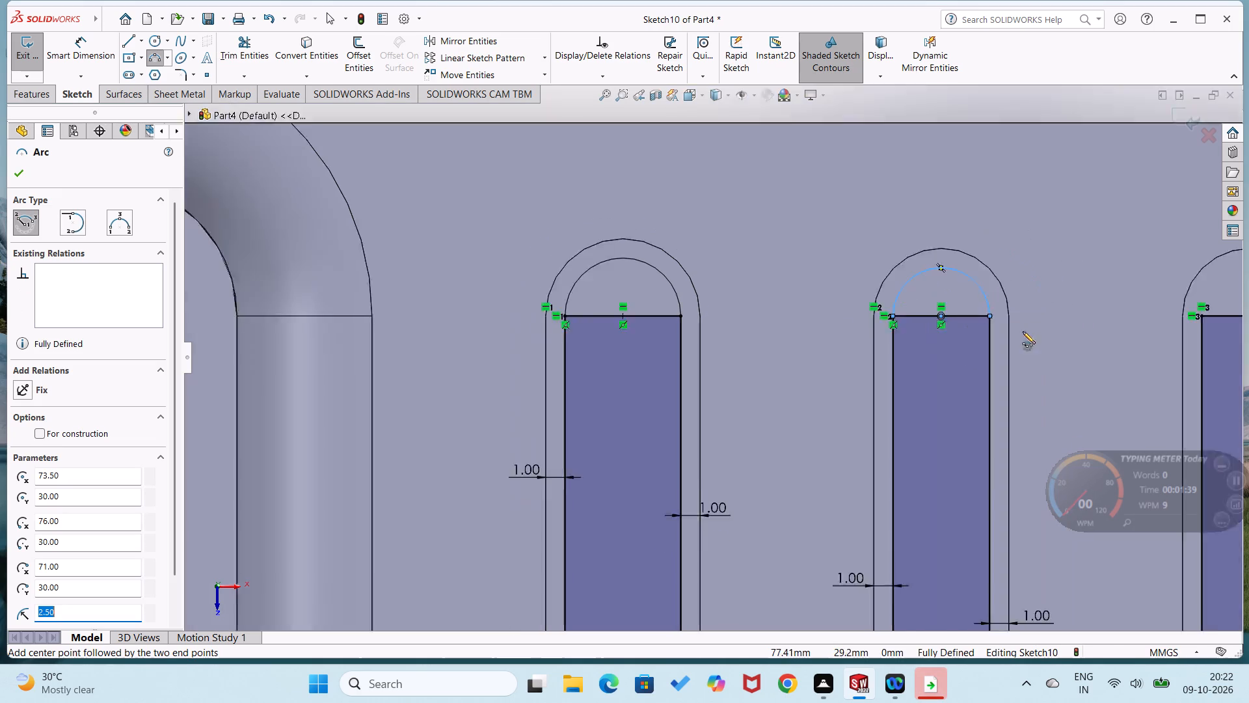
scroll(1023, 331, "up", 4)
scroll(1127, 336, "up", 2)
scroll(1054, 344, "down", 4)
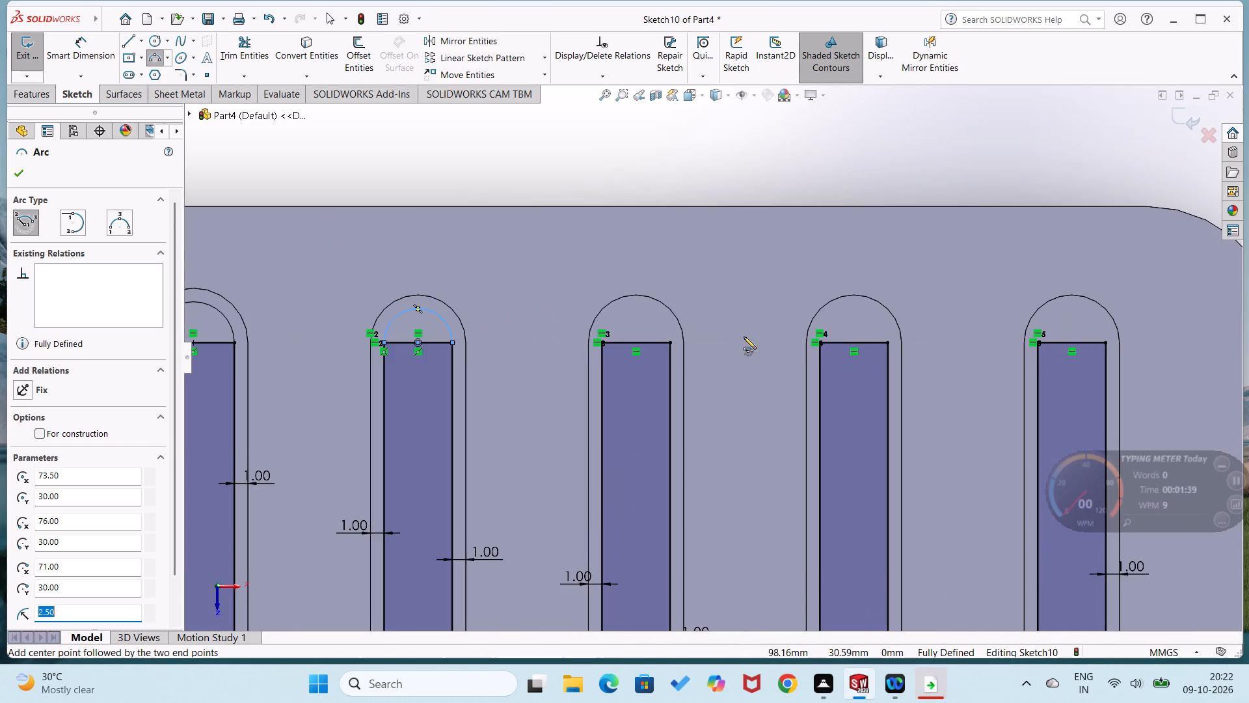
left_click(636, 342)
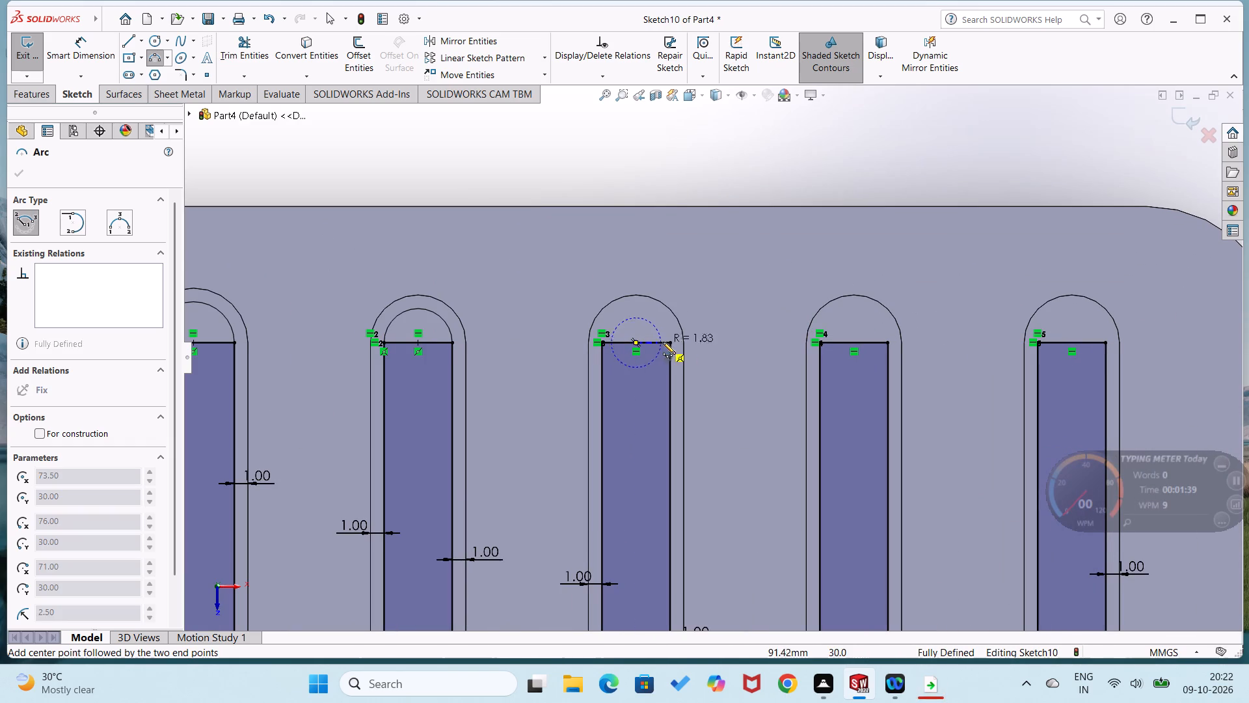
left_click(669, 342)
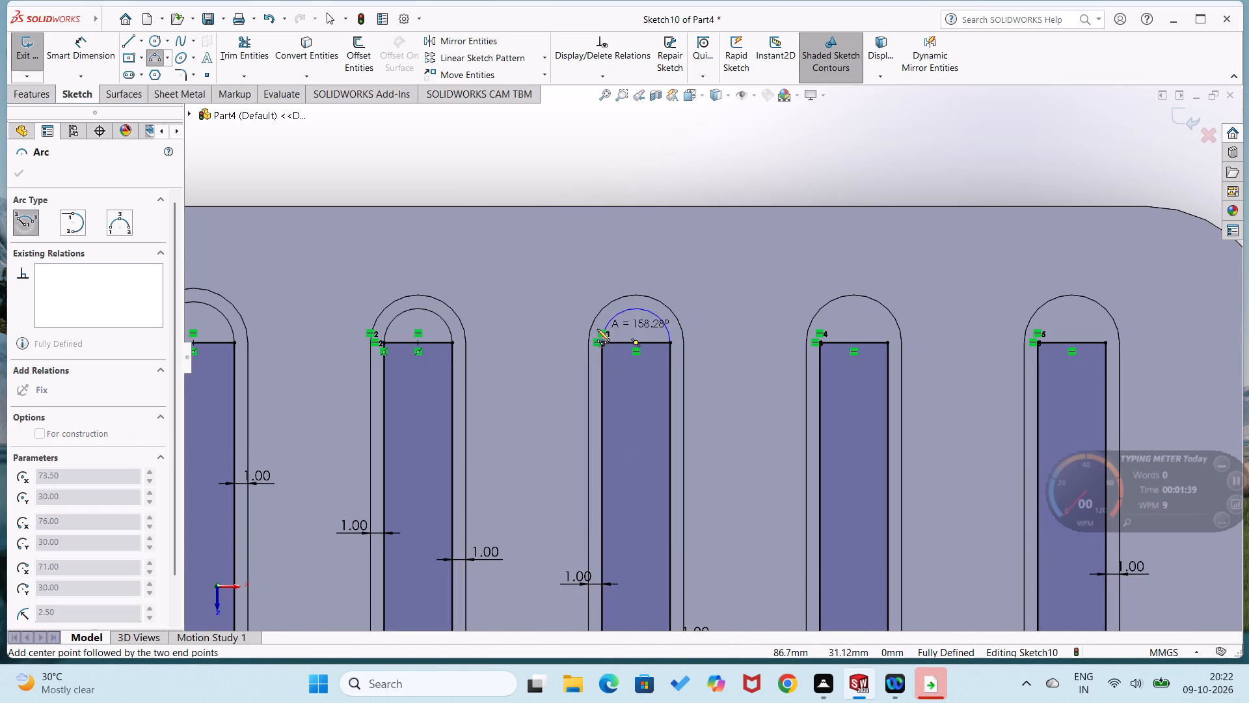
left_click(602, 344)
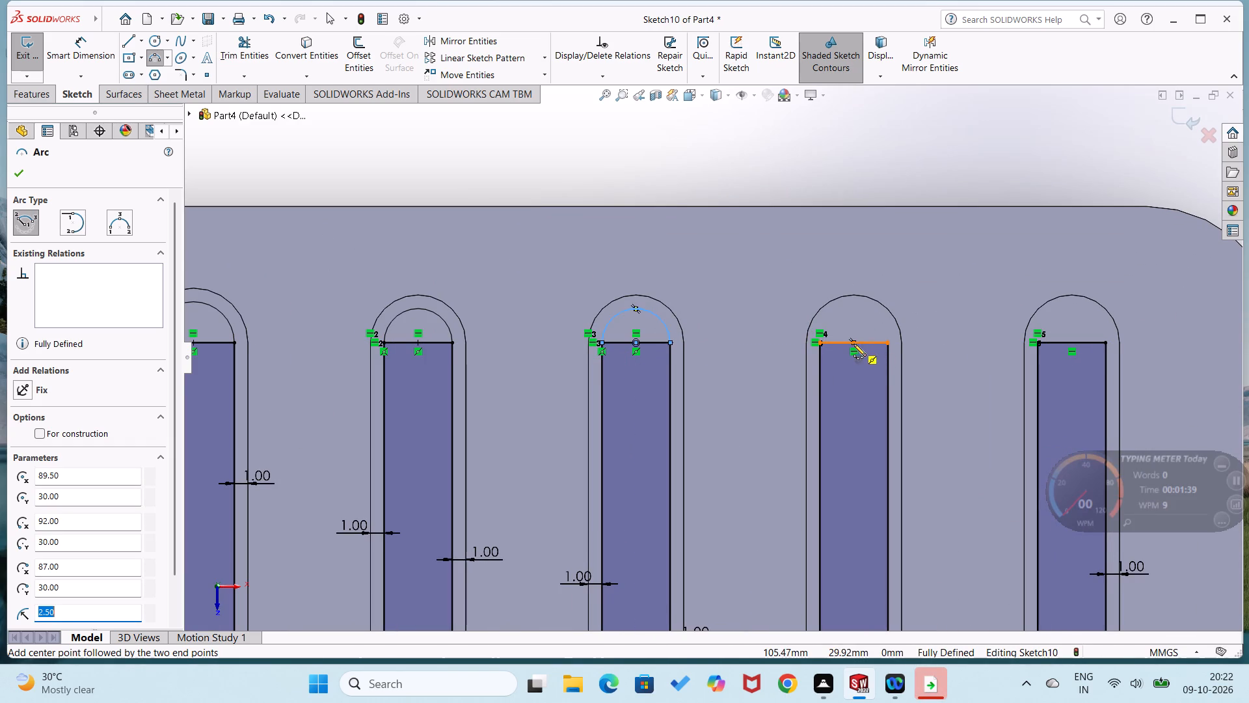
Draw matching 2.5 mm radius centerpoint arcs on the upper sides of the fourth and fifth rectangles, joining each one's upper corners.
left_click(852, 344)
left_click(888, 344)
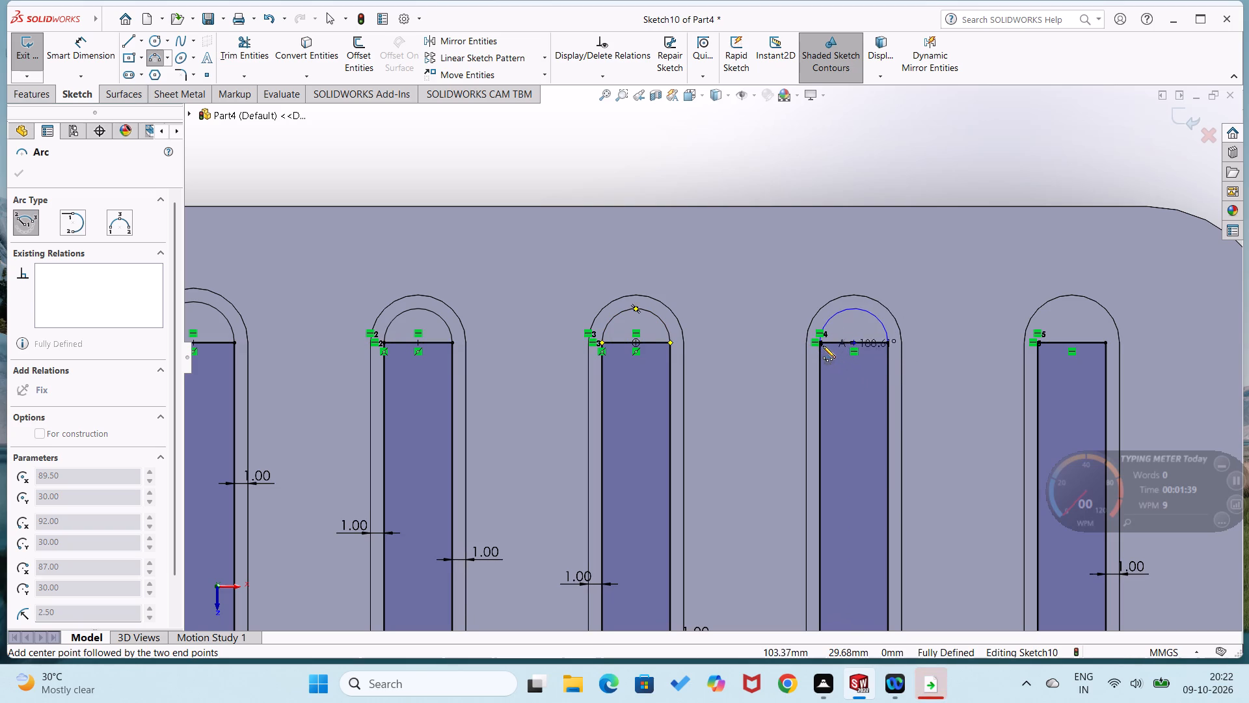
left_click(822, 344)
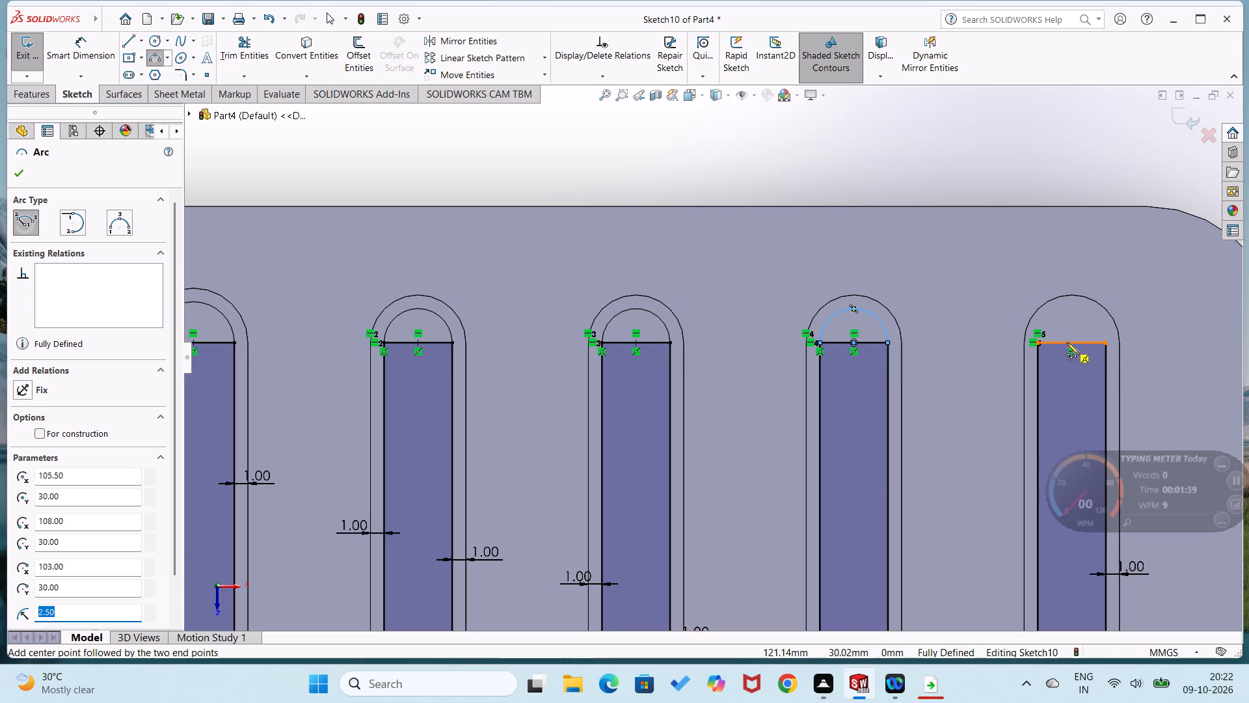
left_click(1070, 342)
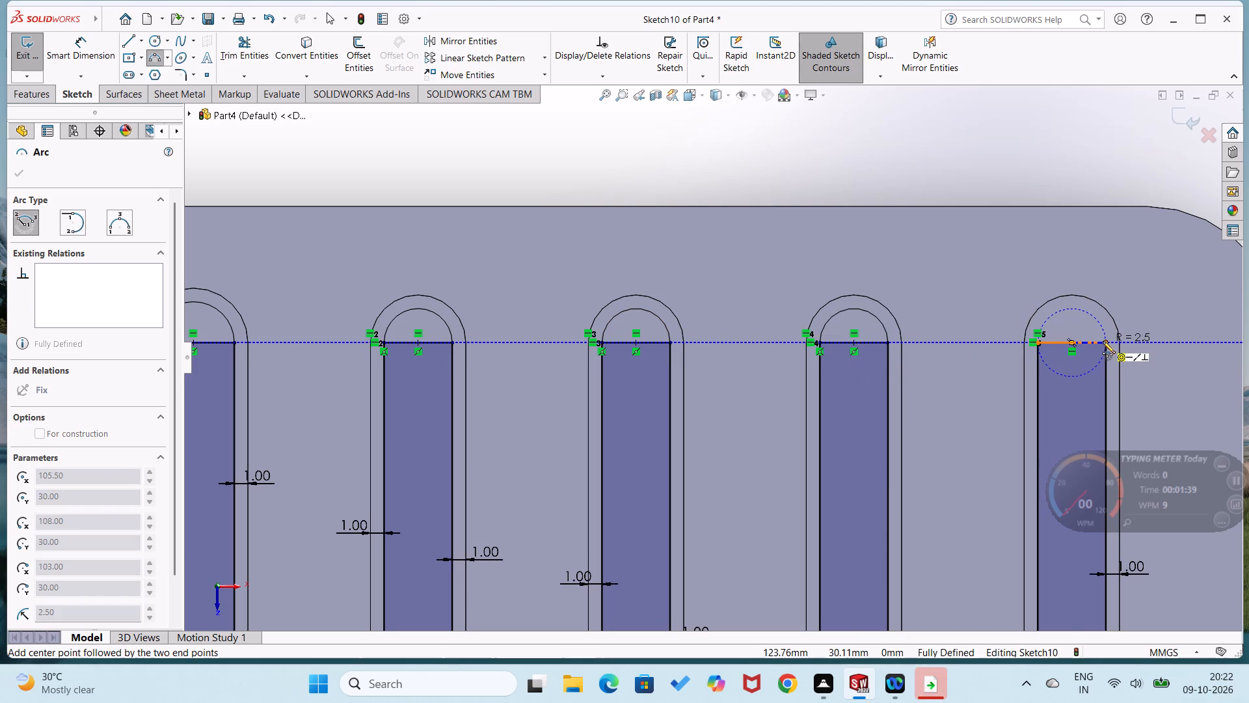
left_click(1103, 342)
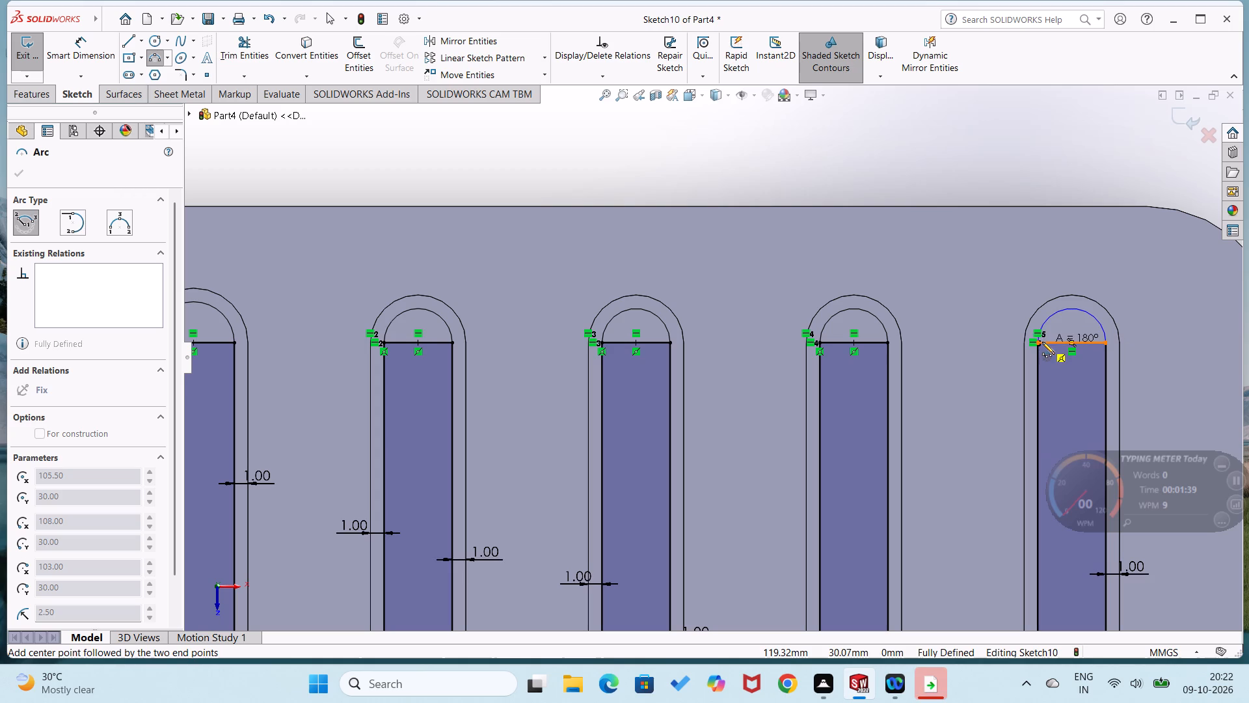
left_click(1042, 342)
right_click_drag(882, 375, 948, 252)
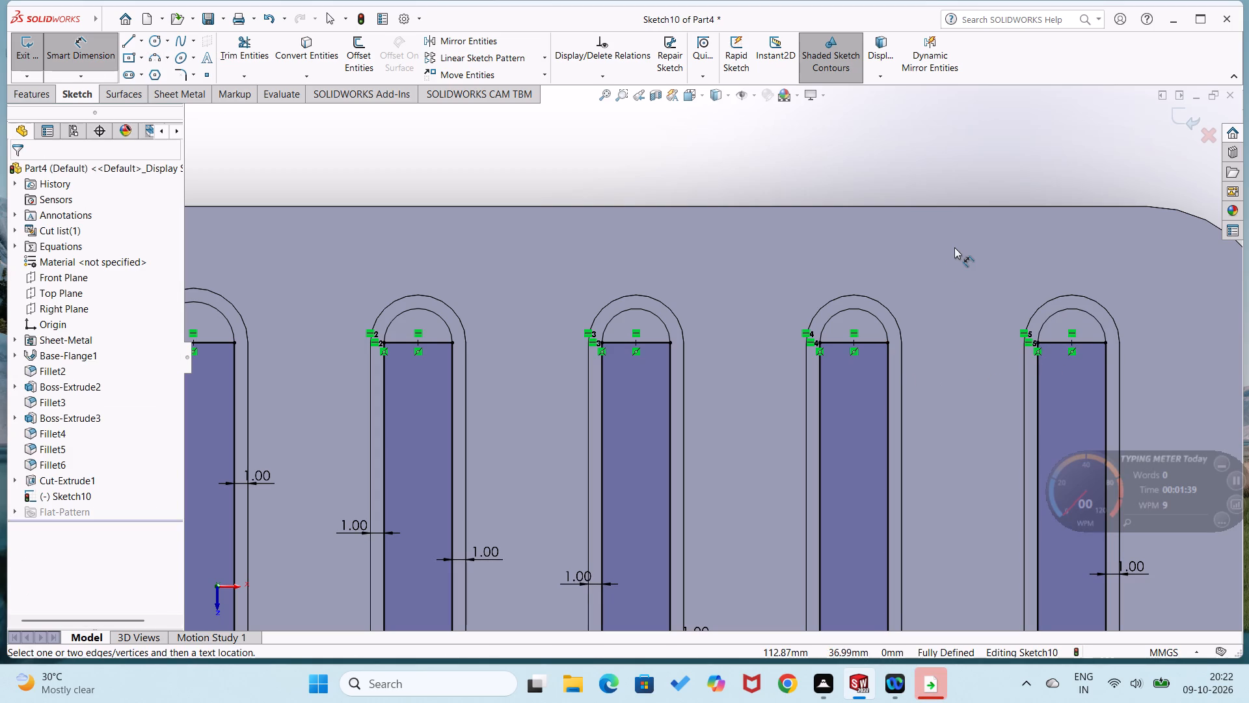
Trim away the straight upper sides of all five rectangles beneath their end arcs, accepting the deletion of the midpoint relations.
left_click(243, 61)
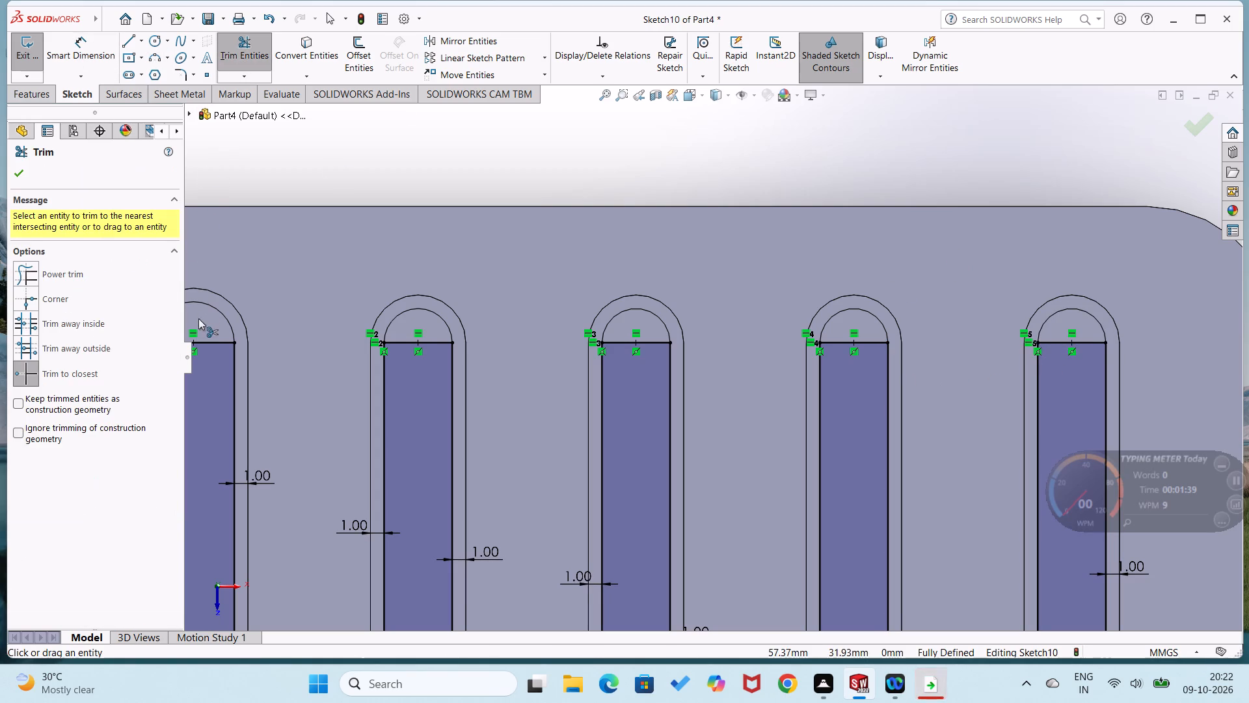
left_click(206, 342)
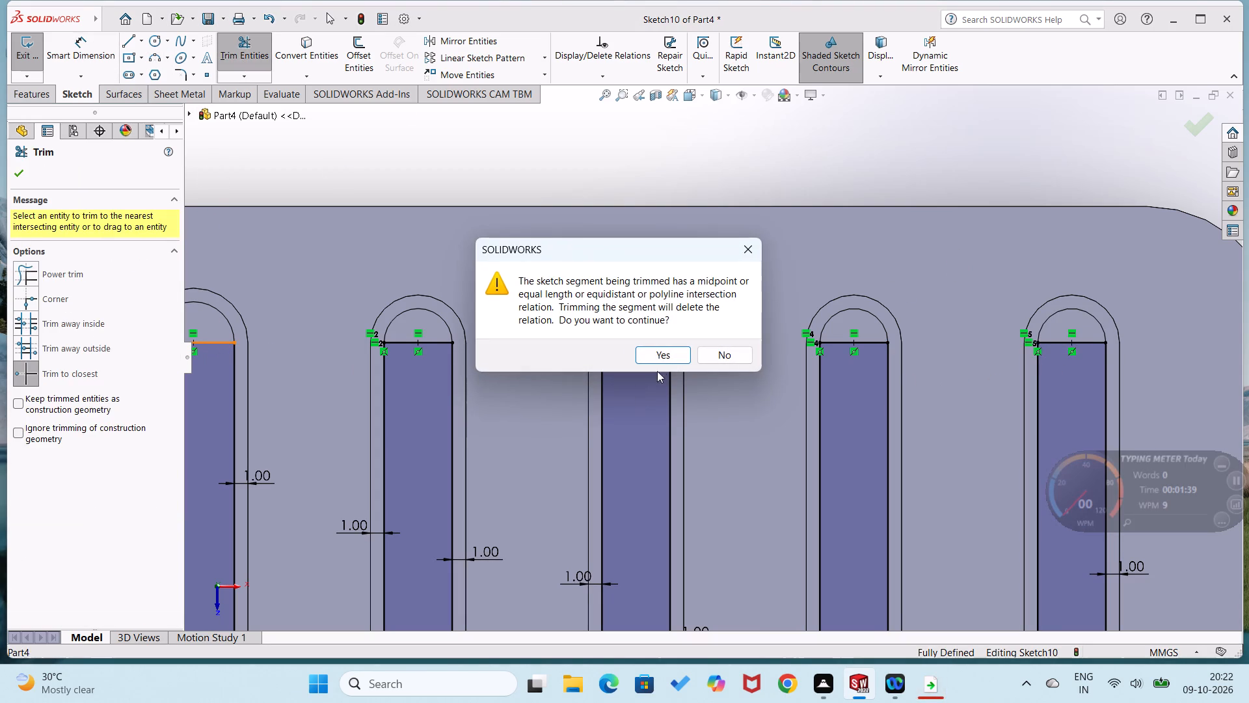
left_click(664, 358)
left_click(442, 346)
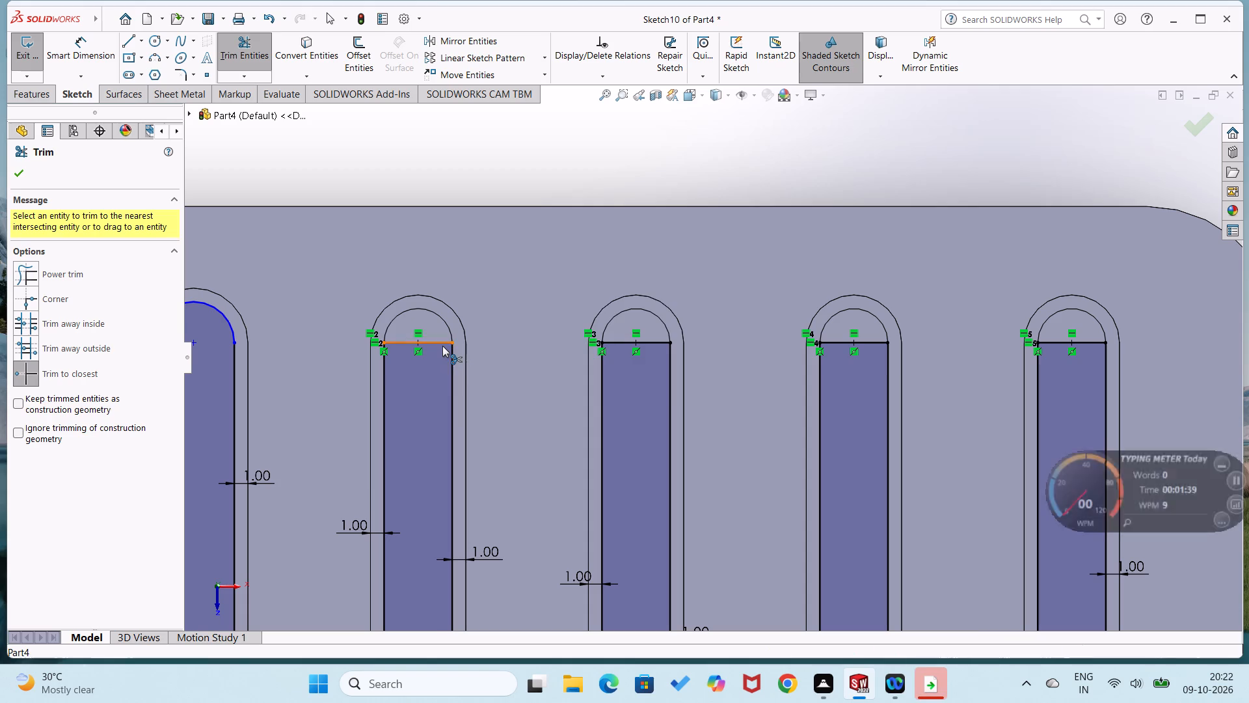
left_click(669, 353)
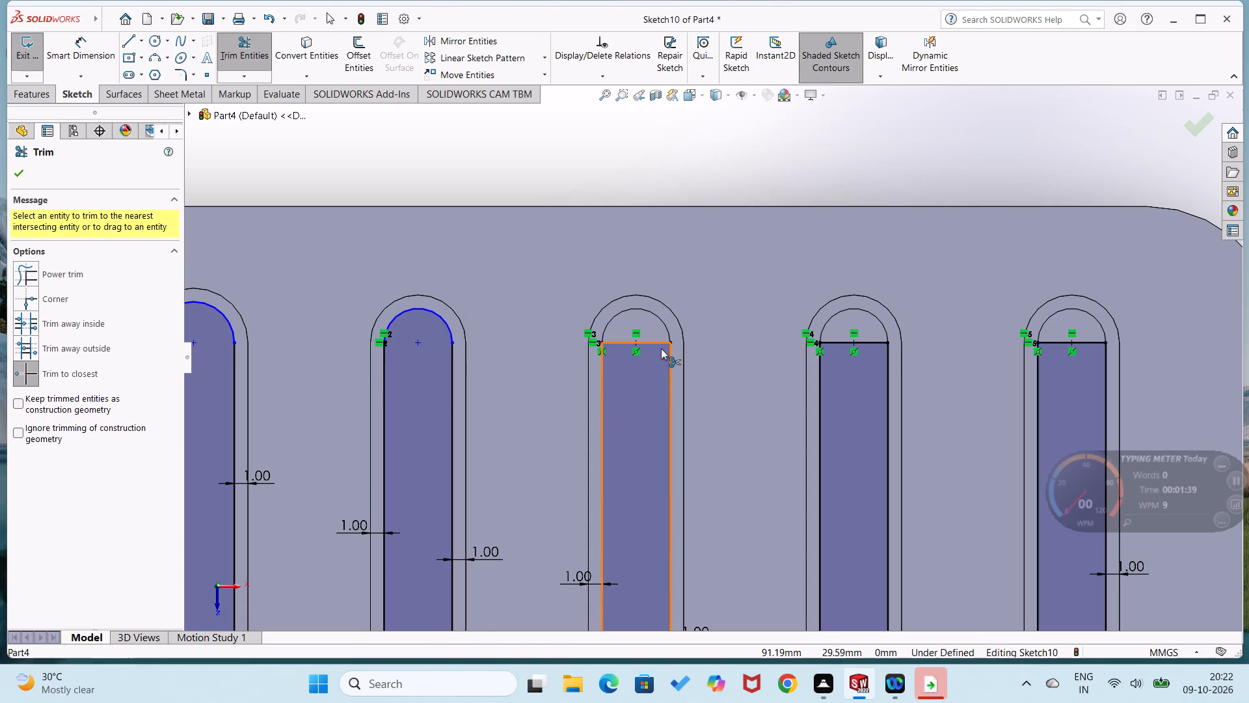
left_click(661, 340)
left_click(662, 356)
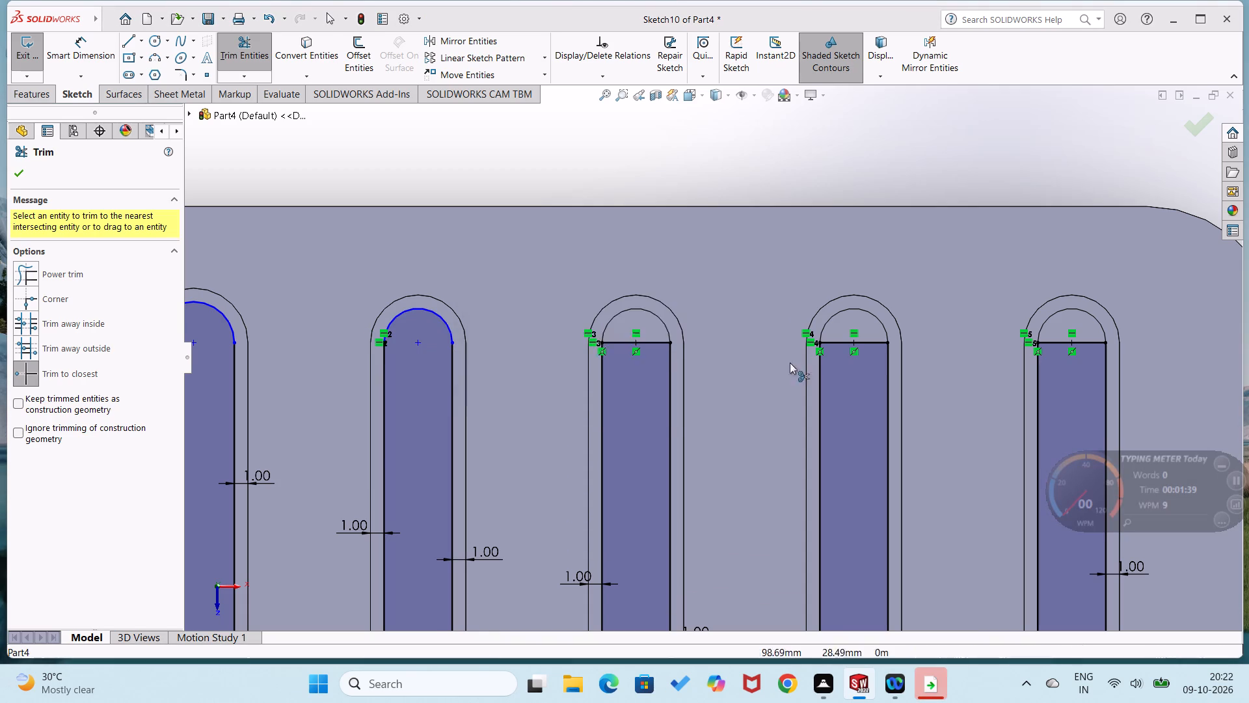
left_click(836, 345)
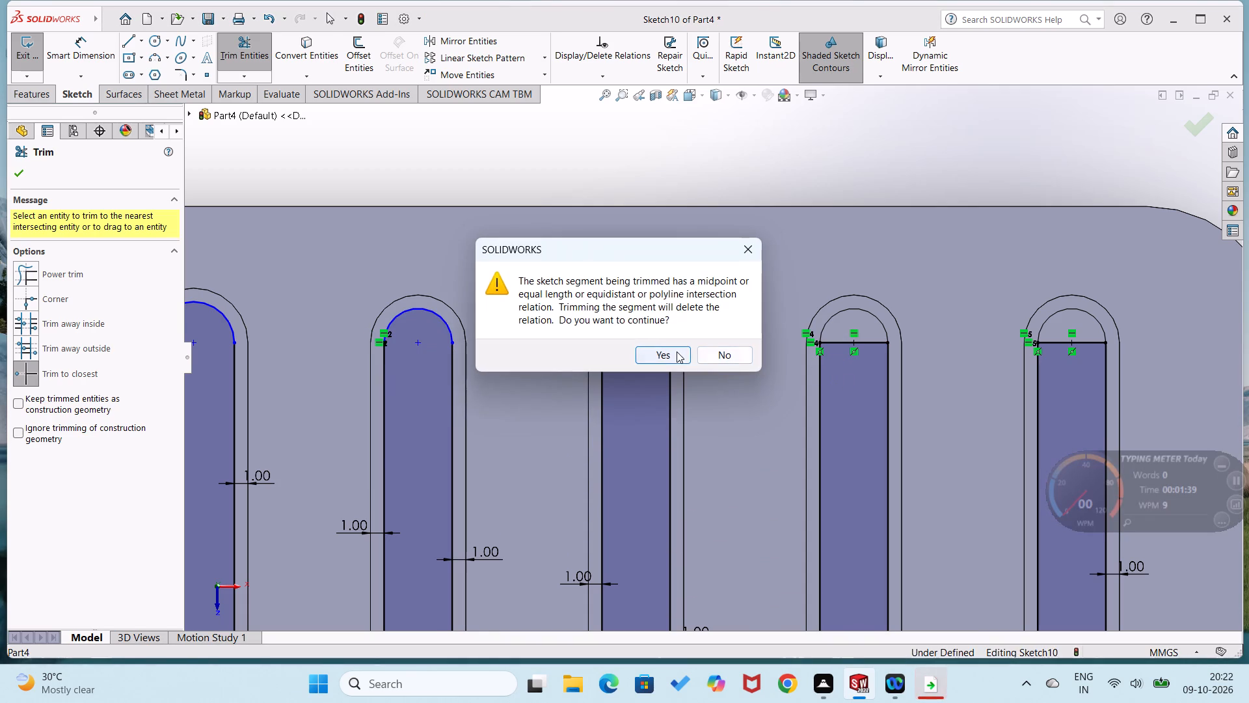
left_click(677, 351)
left_click(1061, 343)
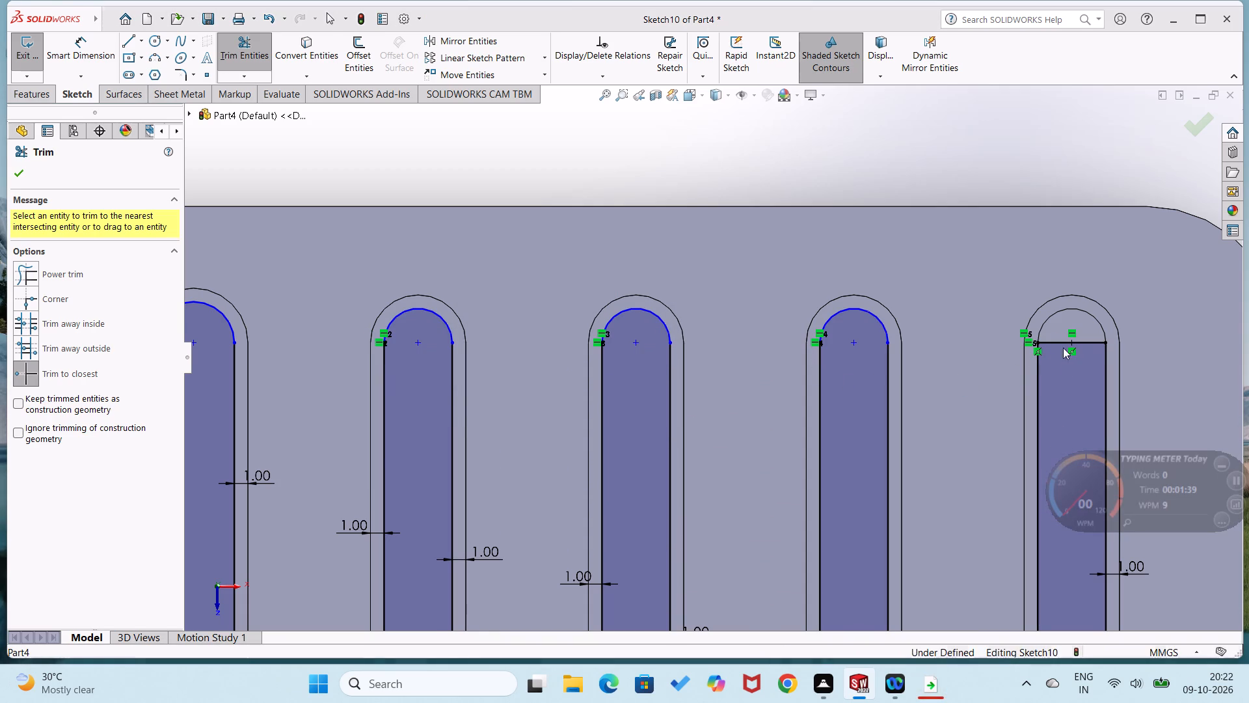
left_click(667, 350)
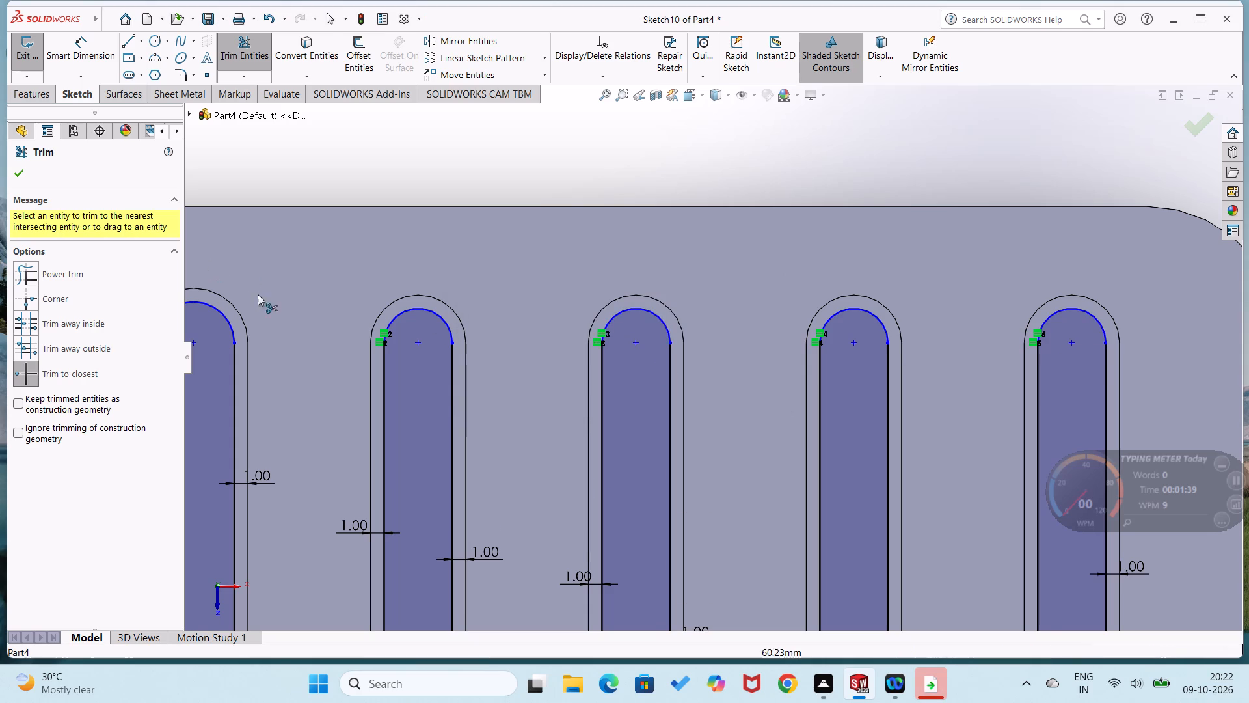
Add a 3 mm radius dimension to the arc at the first profile's upper end.
right_click_drag(272, 311, 327, 180)
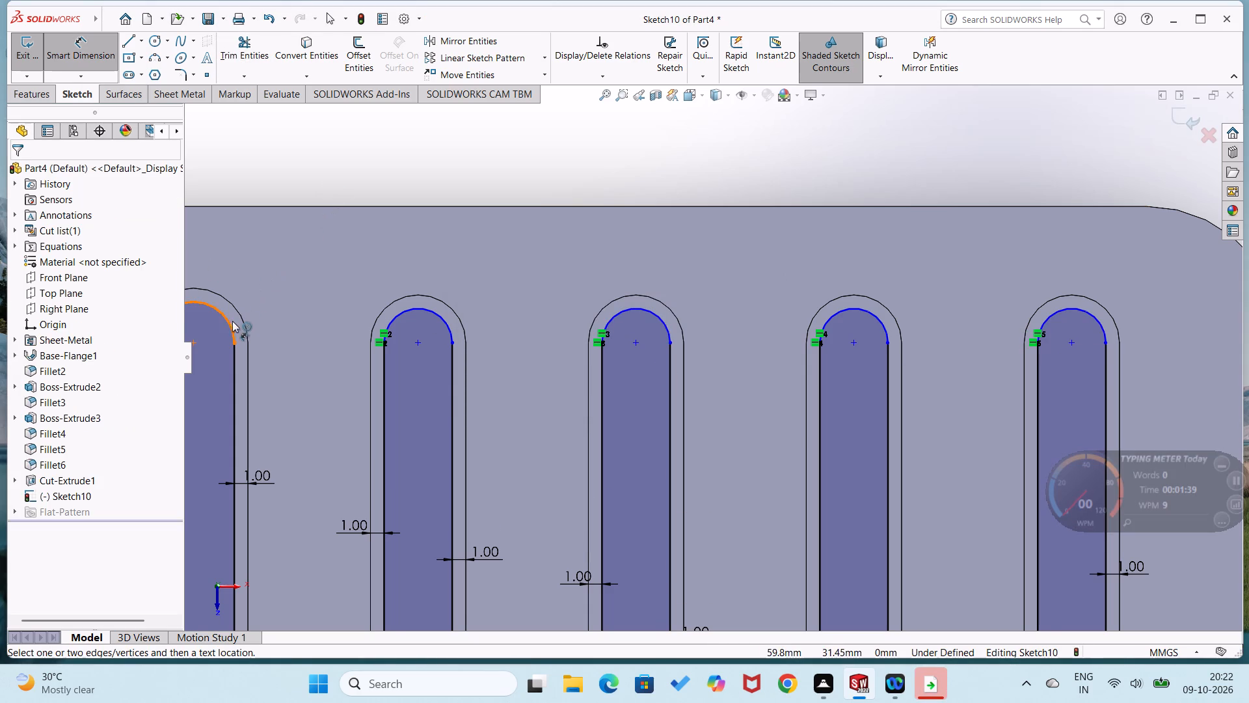
left_click(228, 324)
left_click(260, 303)
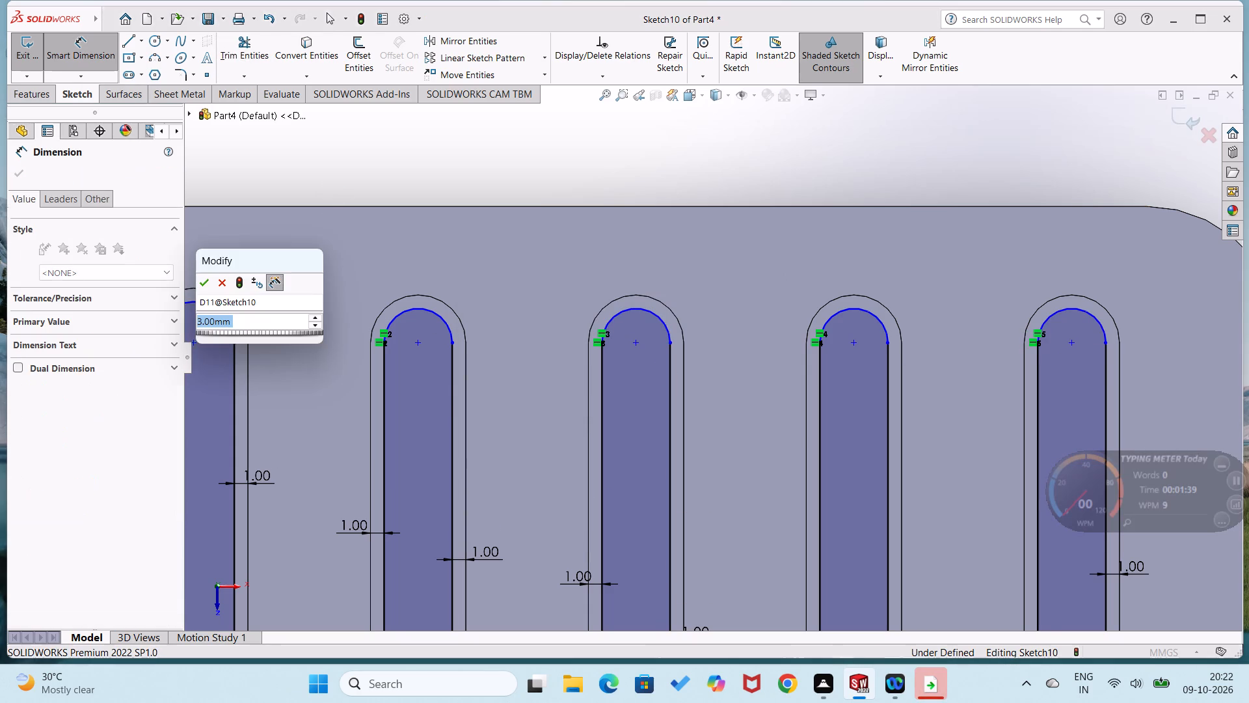
left_click(207, 283)
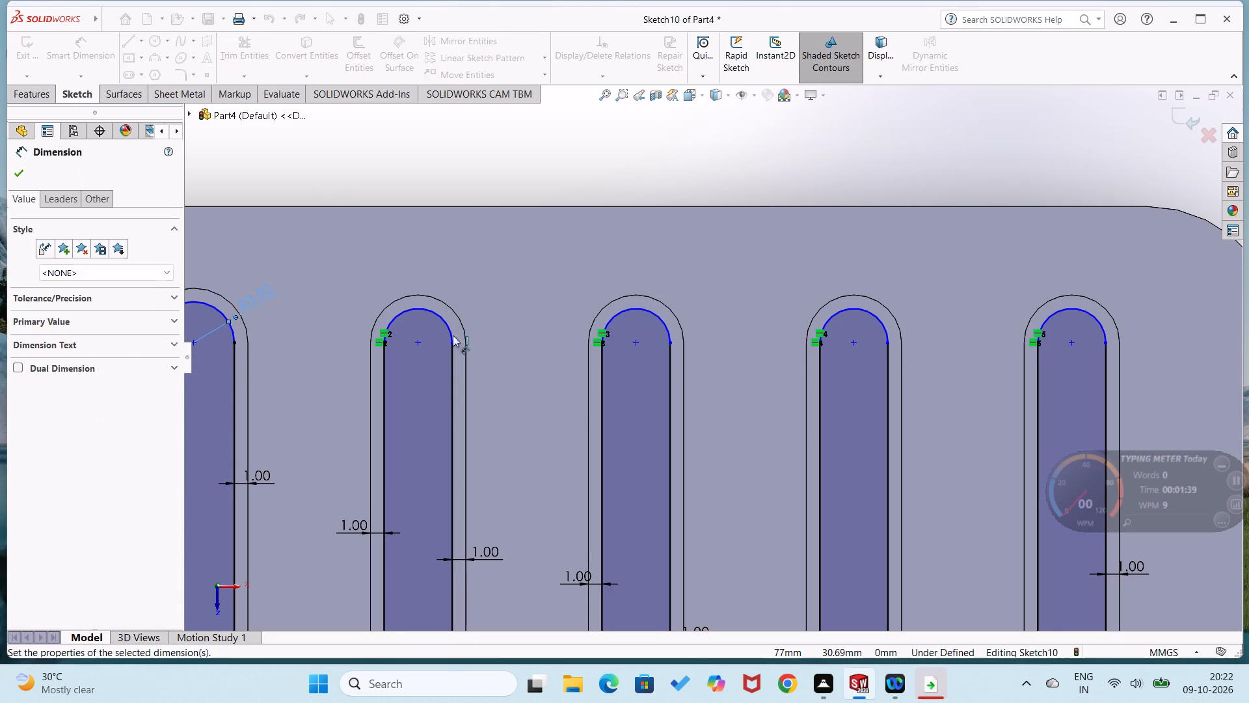
Add 2.5 mm radius dimensions to the upper end arcs of the second, third, fourth and fifth profiles.
left_click(446, 324)
left_click(466, 297)
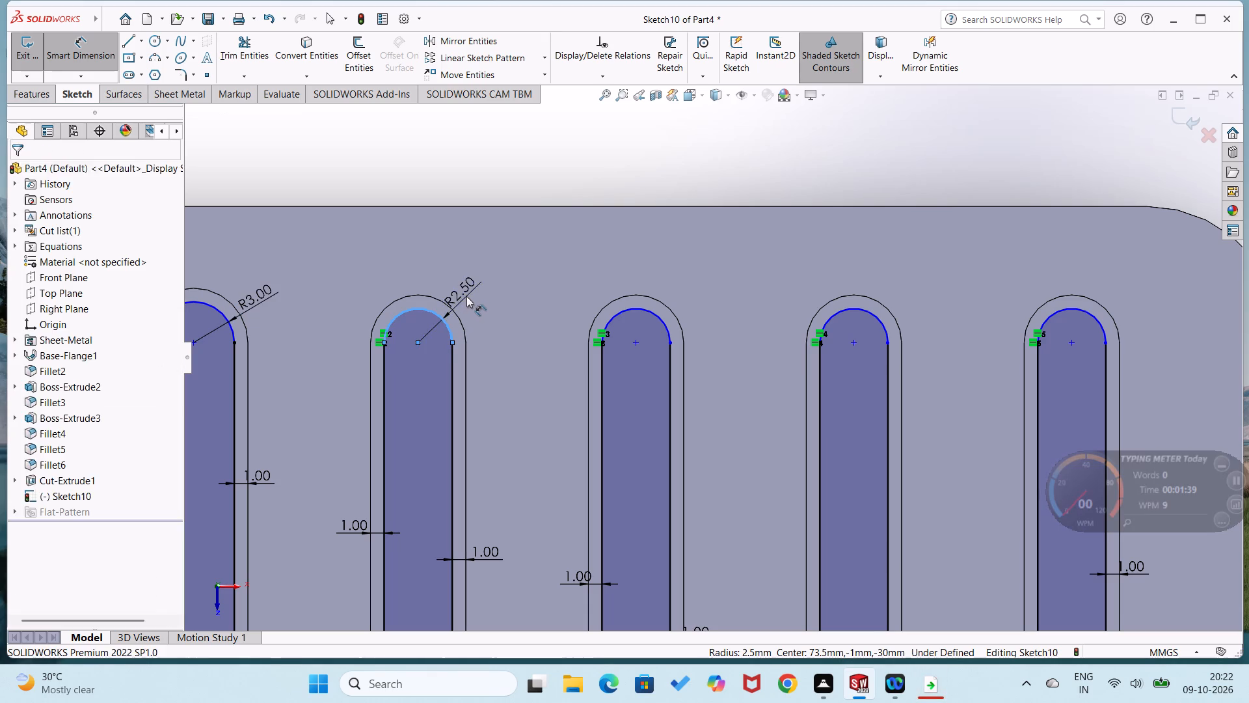
left_click(412, 284)
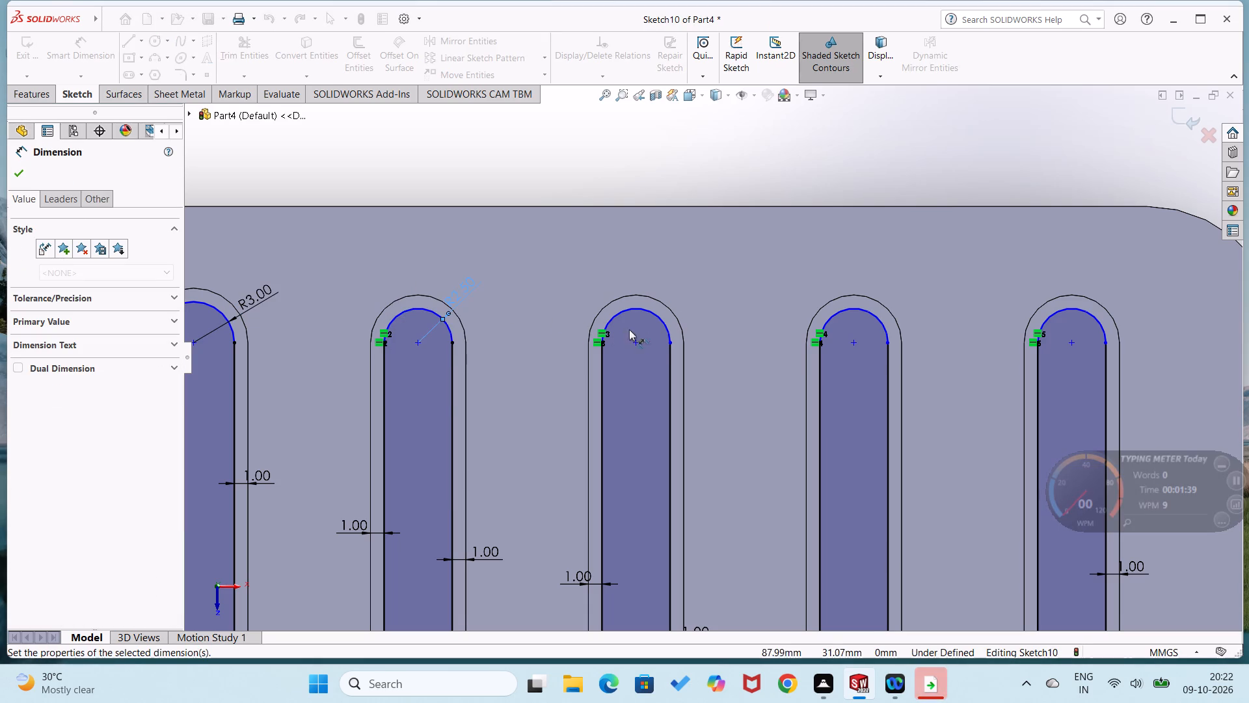
left_click(657, 315)
left_click(683, 289)
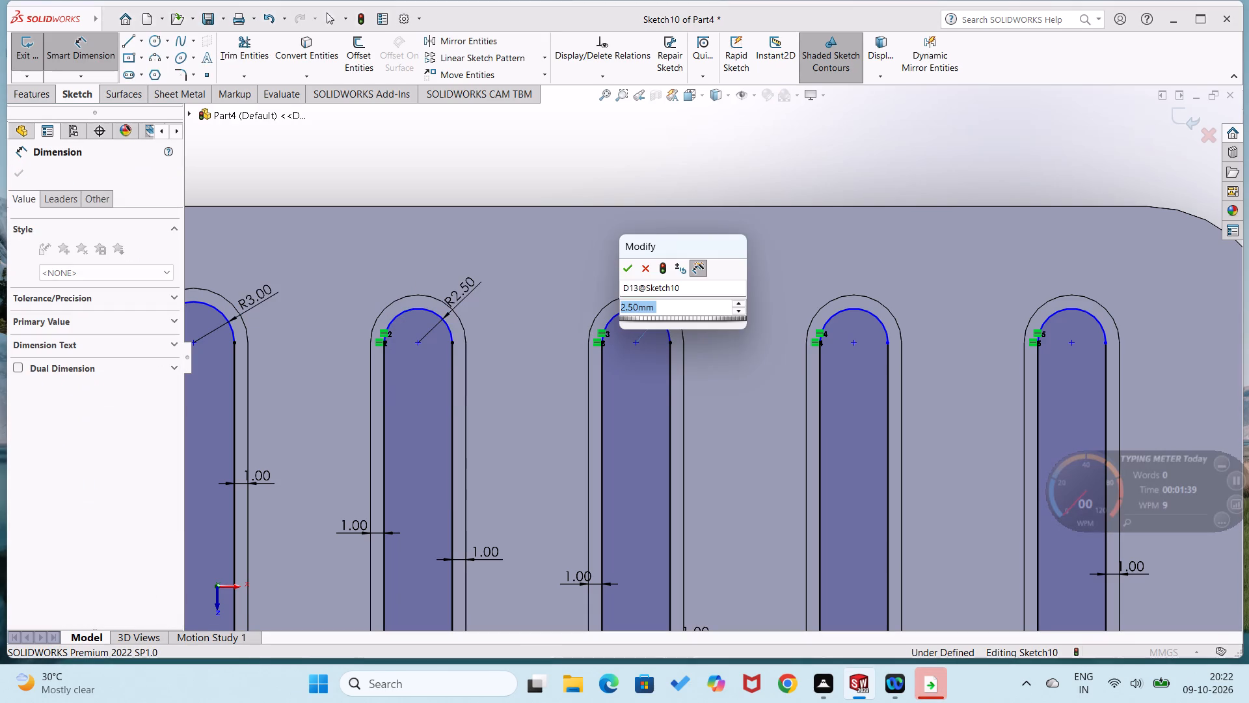
left_click(629, 274)
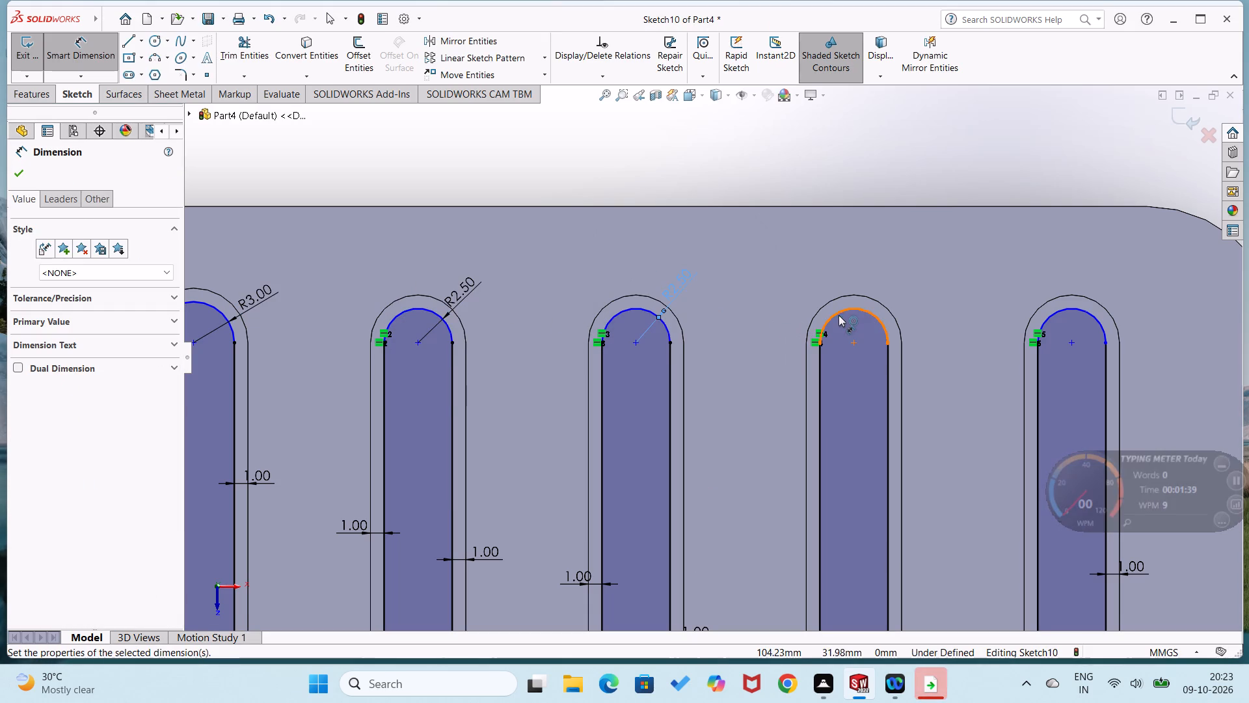
left_click(842, 313)
left_click(878, 275)
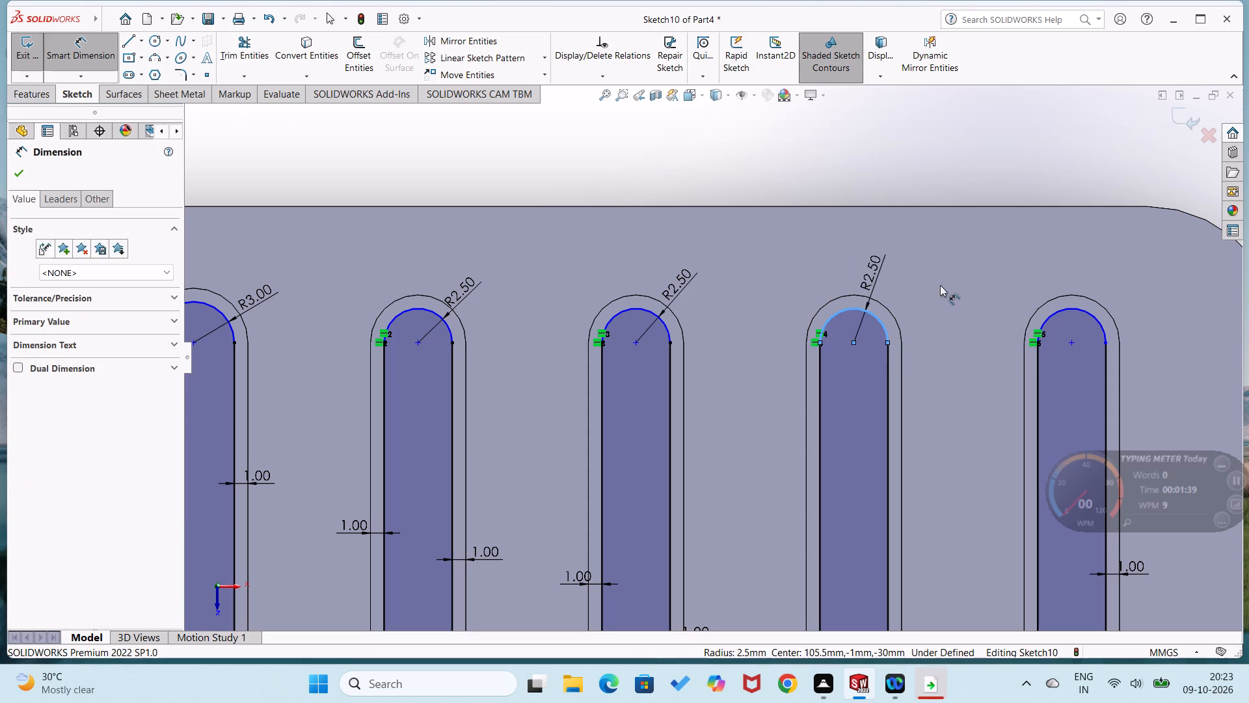
left_click(823, 251)
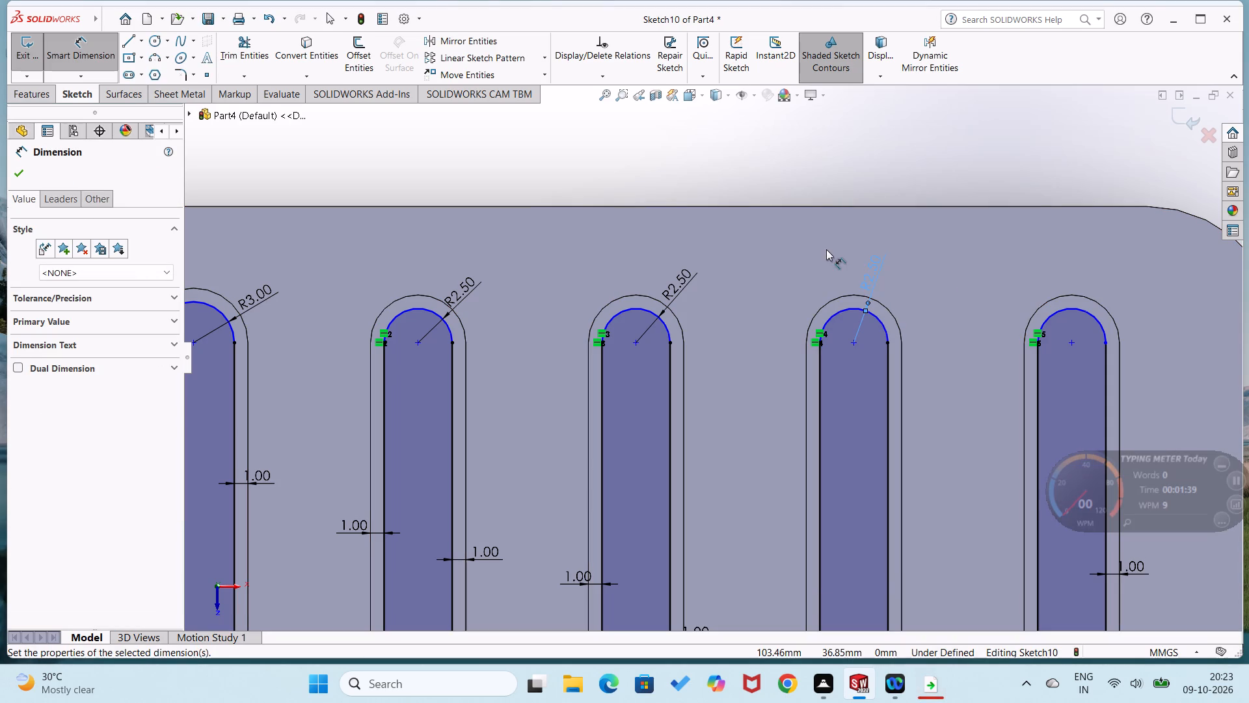
left_click(1054, 312)
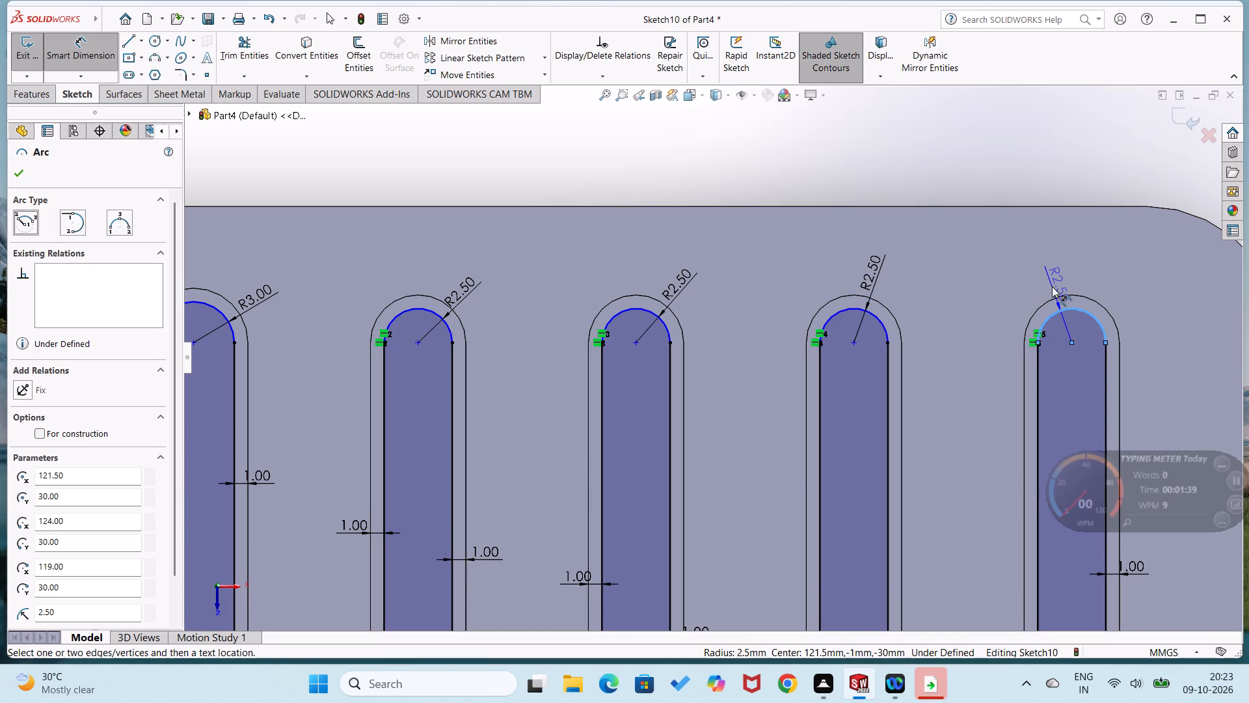
left_click(1051, 280)
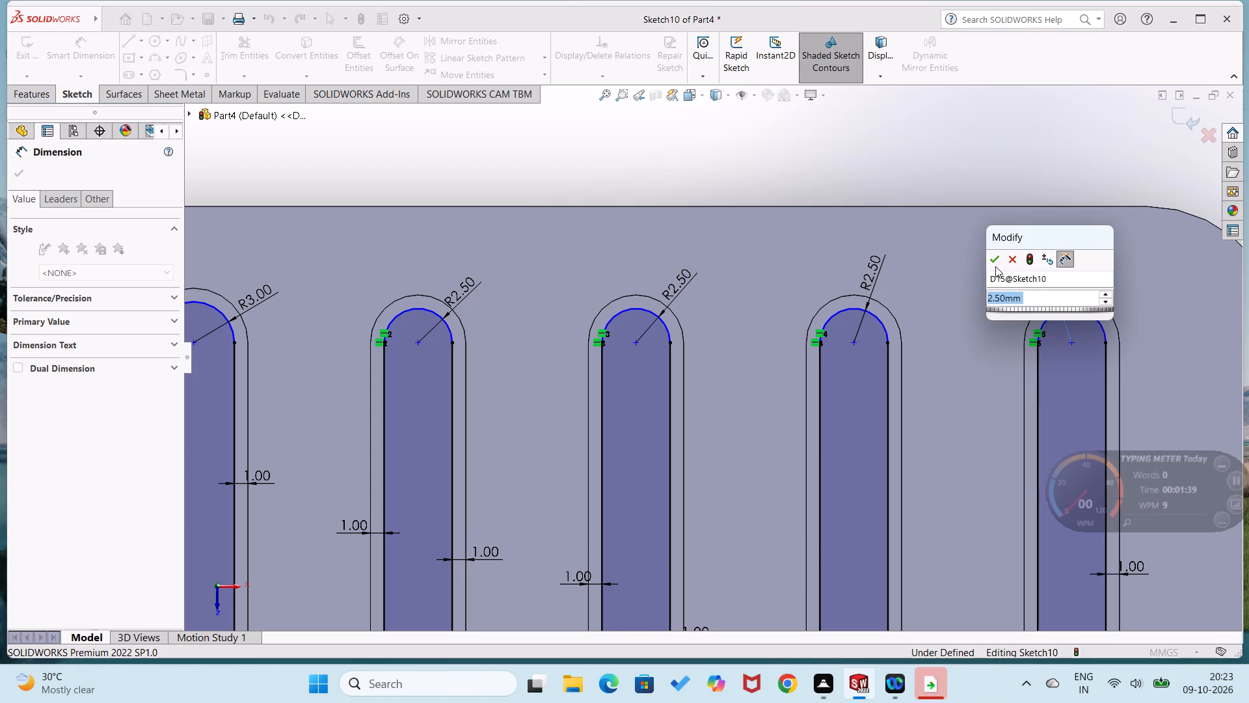
left_click(995, 266)
Trim away the straight lower sides of all five rectangles above their lower end arcs, accepting deletion of the midpoint relations.
scroll(880, 402, "up", 3)
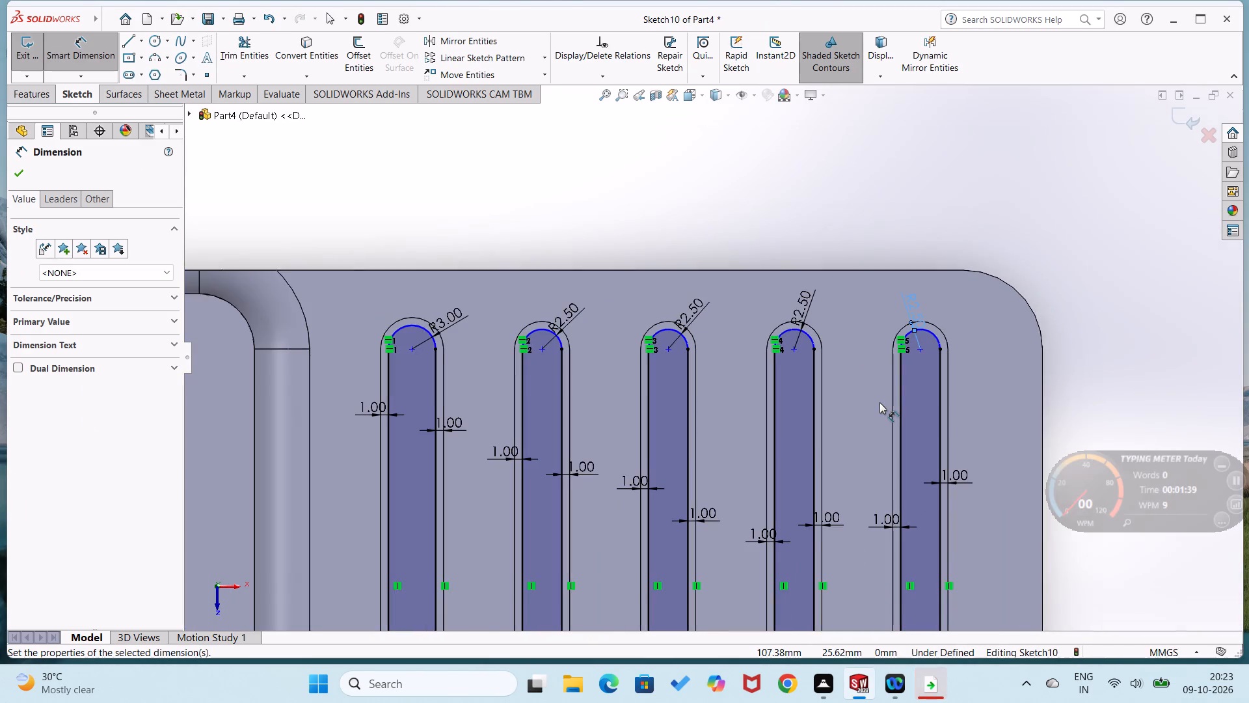
scroll(880, 402, "up", 2)
scroll(792, 522, "up", 3)
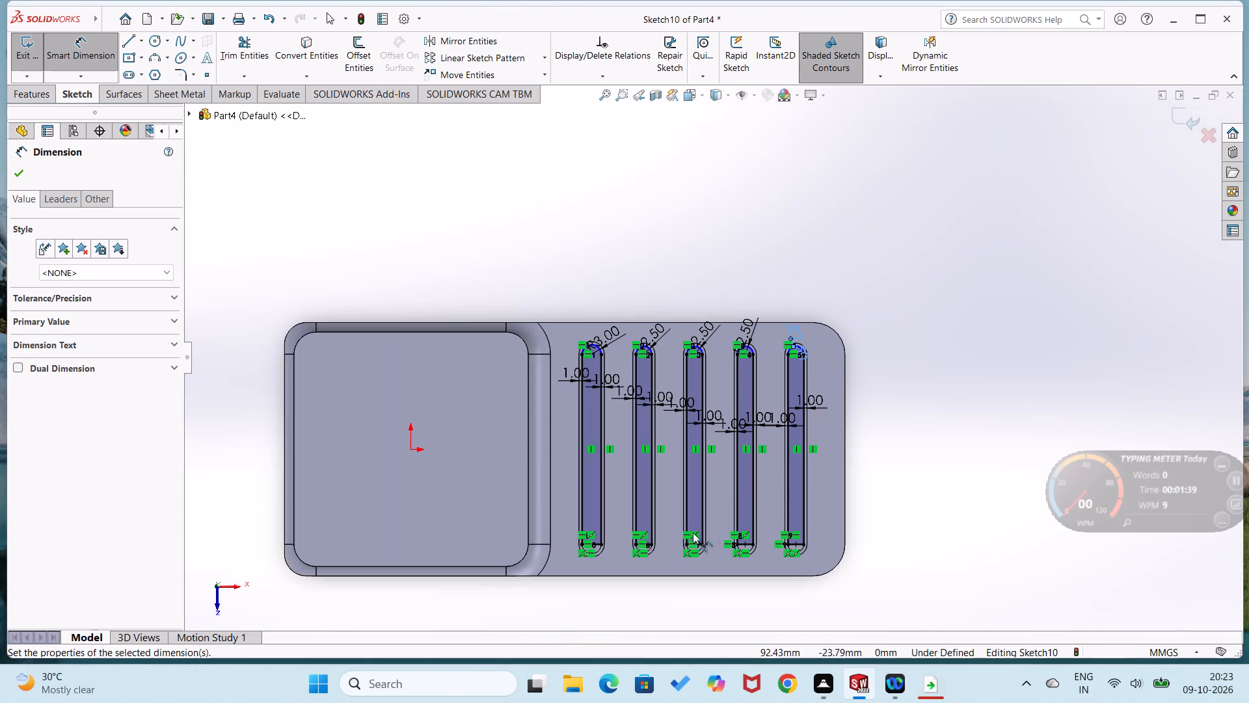
scroll(659, 547, "up", 3)
scroll(659, 483, "down", 7)
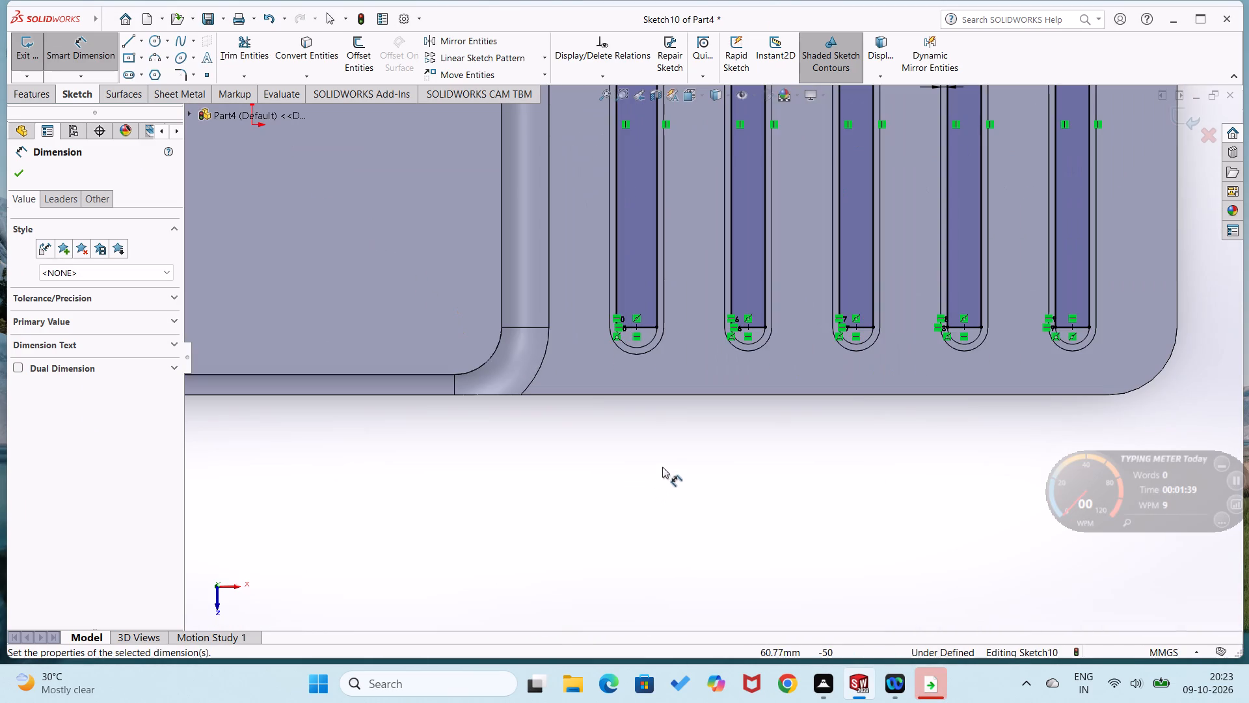
scroll(646, 446, "down", 3)
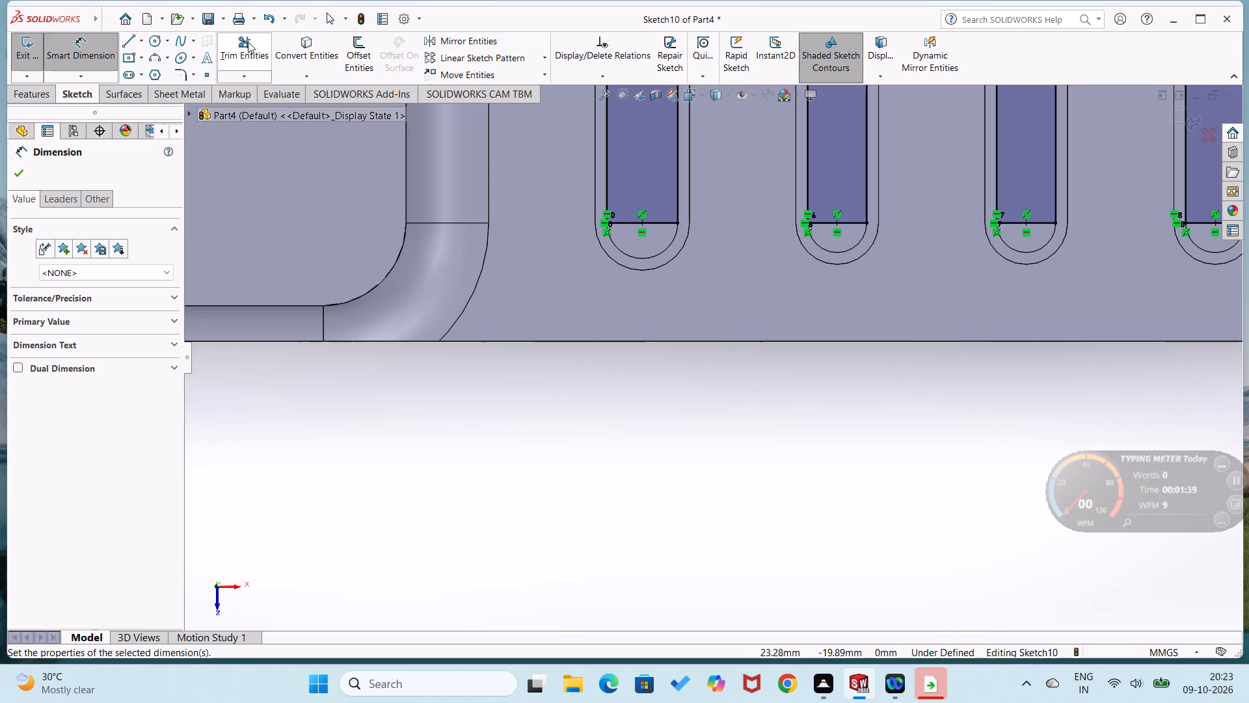
scroll(738, 325, "up", 4)
scroll(615, 310, "down", 3)
scroll(799, 366, "up", 3)
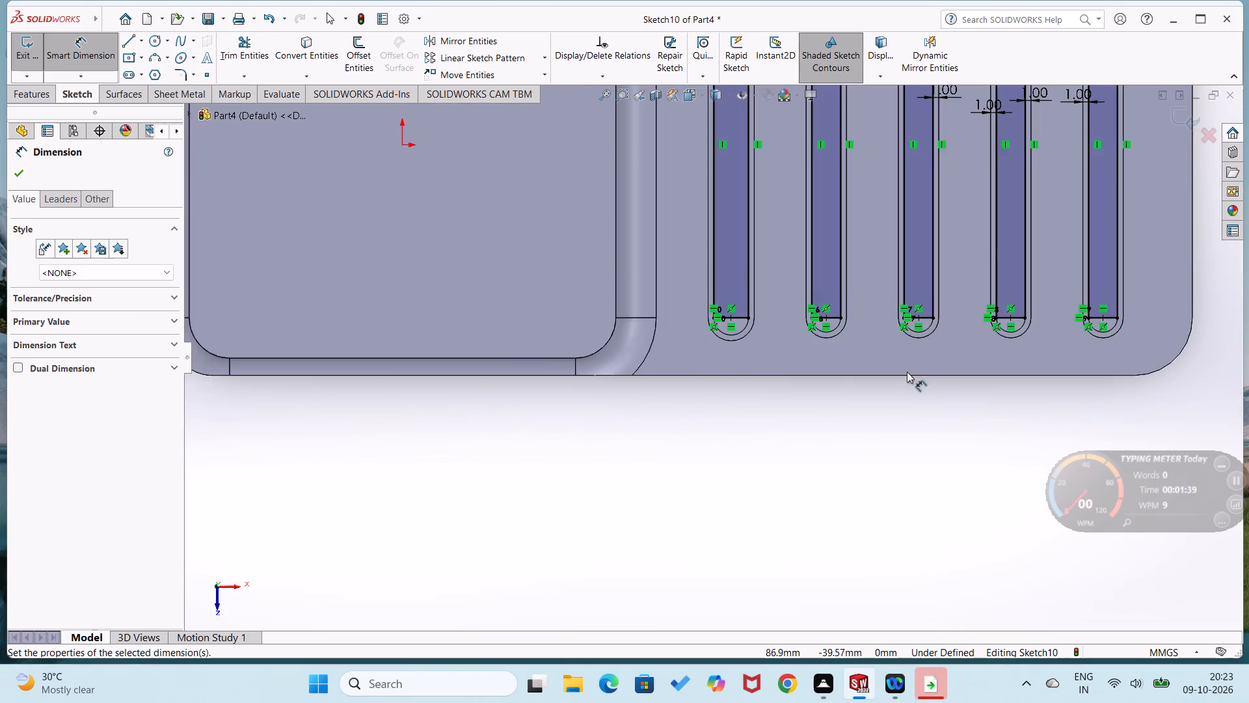
scroll(914, 368, "down", 3)
scroll(920, 370, "up", 2)
scroll(880, 375, "down", 1)
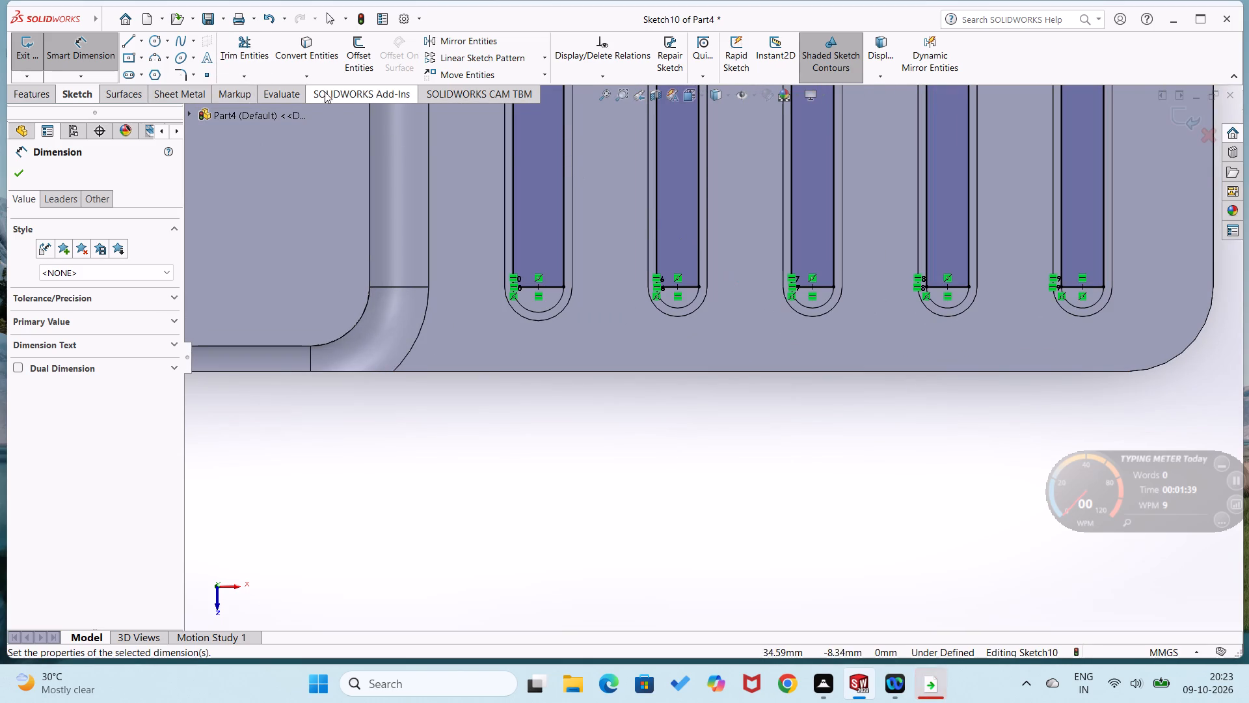
left_click(245, 38)
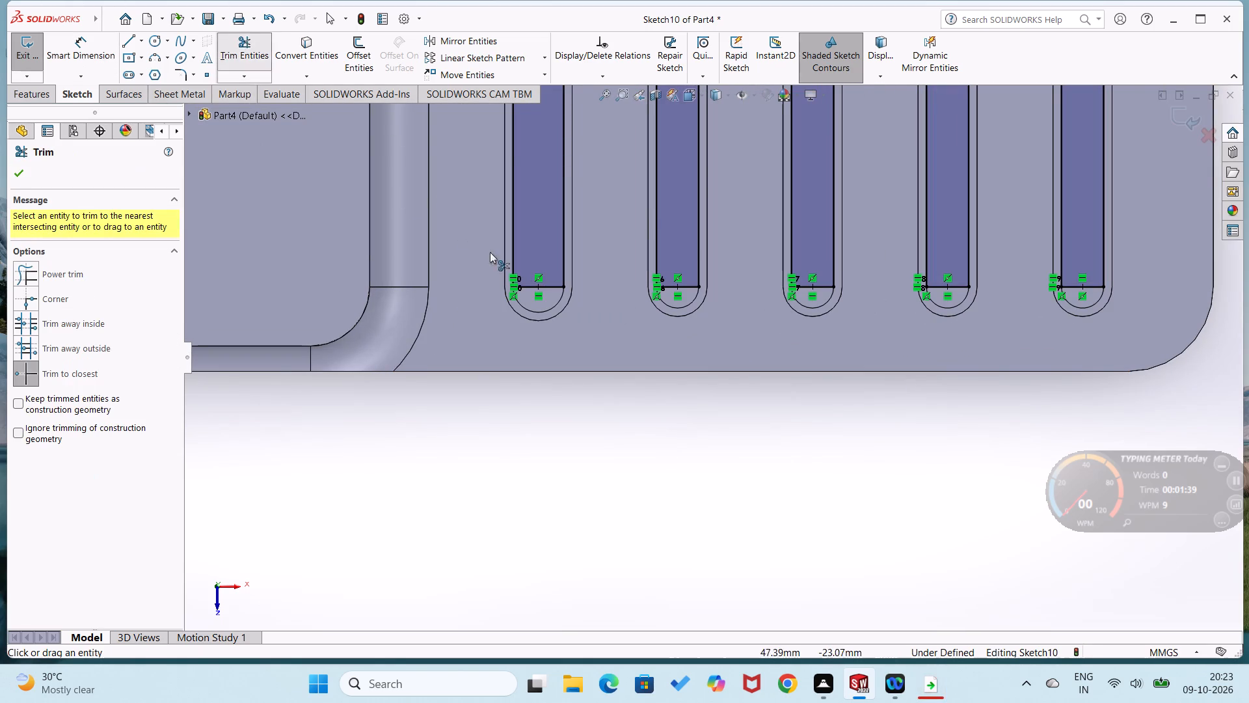
left_click(553, 286)
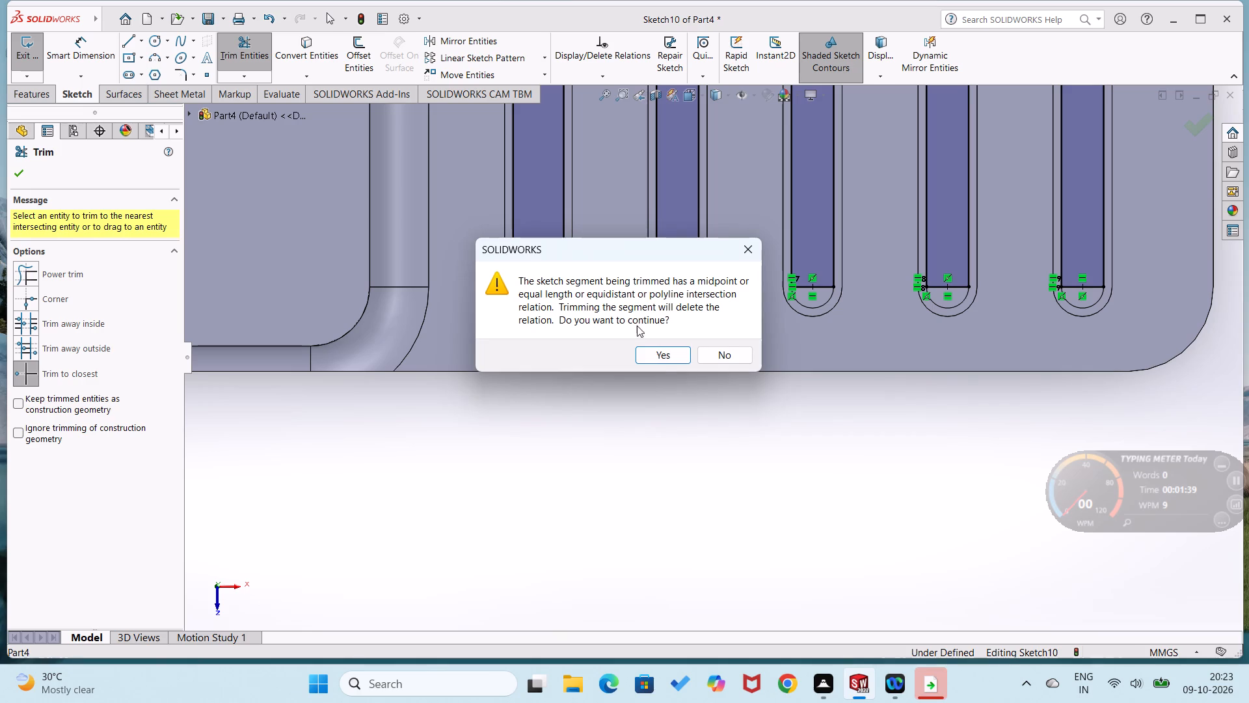
left_click(658, 357)
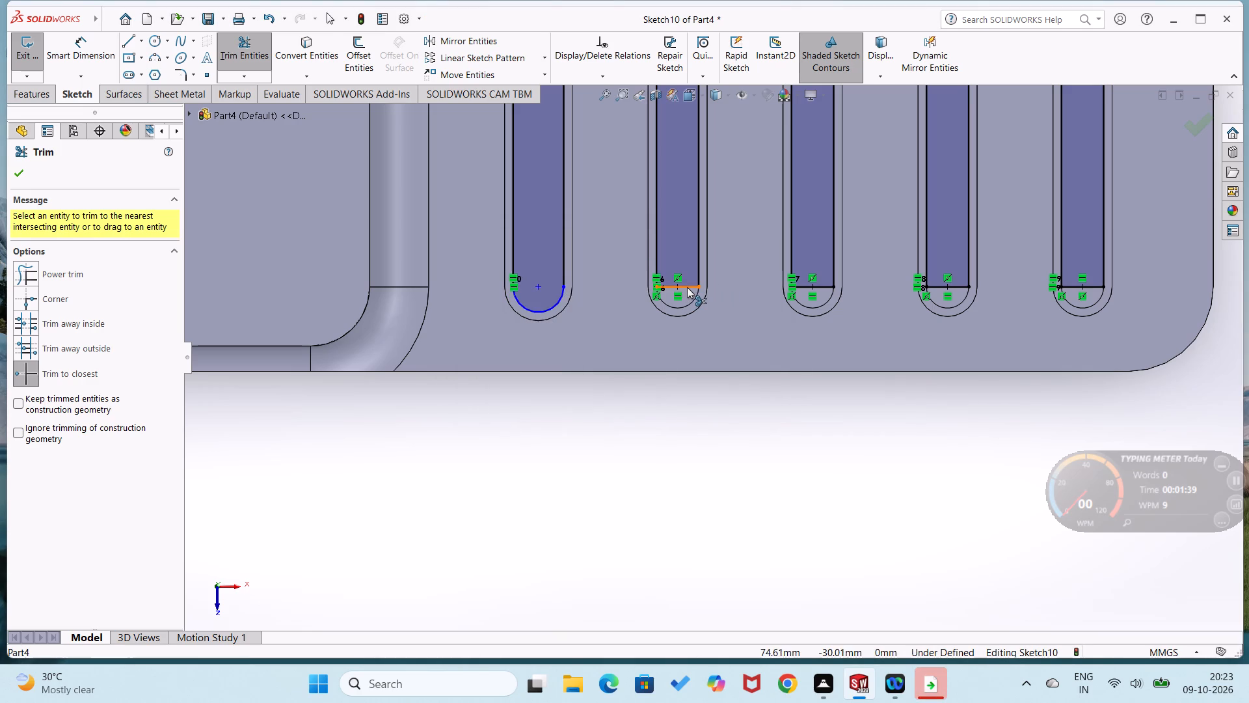
left_click(687, 287)
left_click(657, 368)
left_click(665, 351)
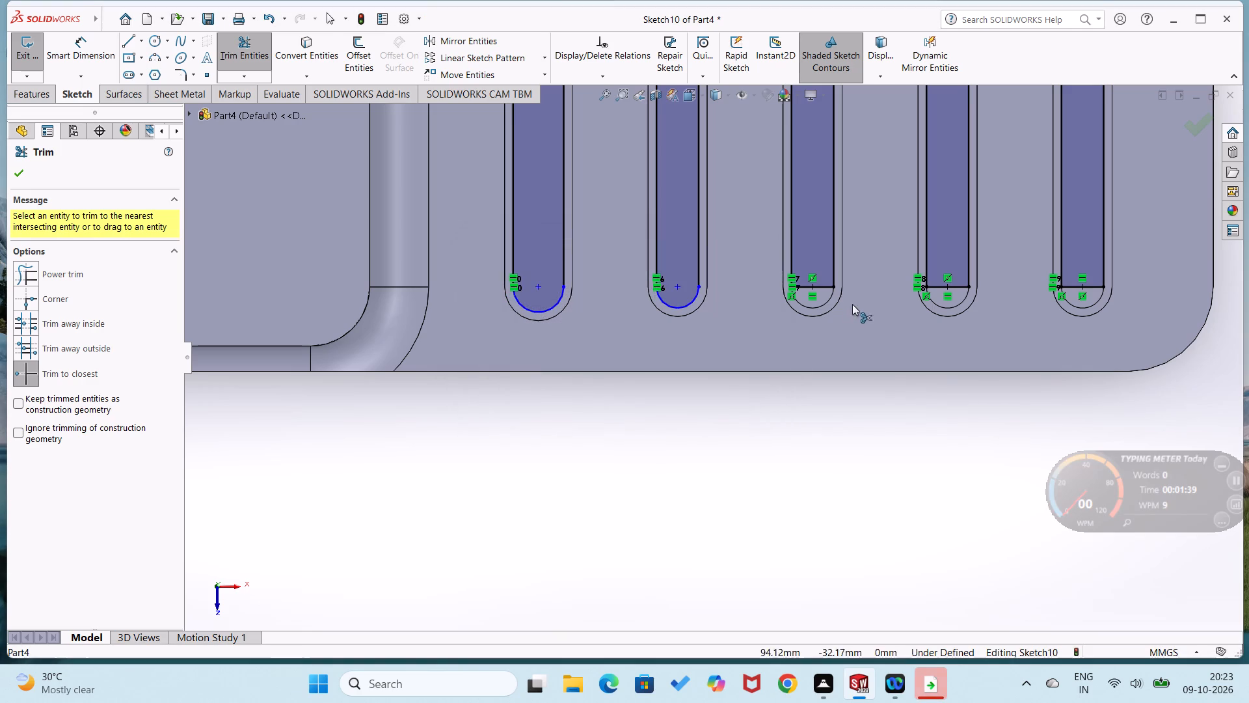
left_click(826, 285)
left_click(676, 357)
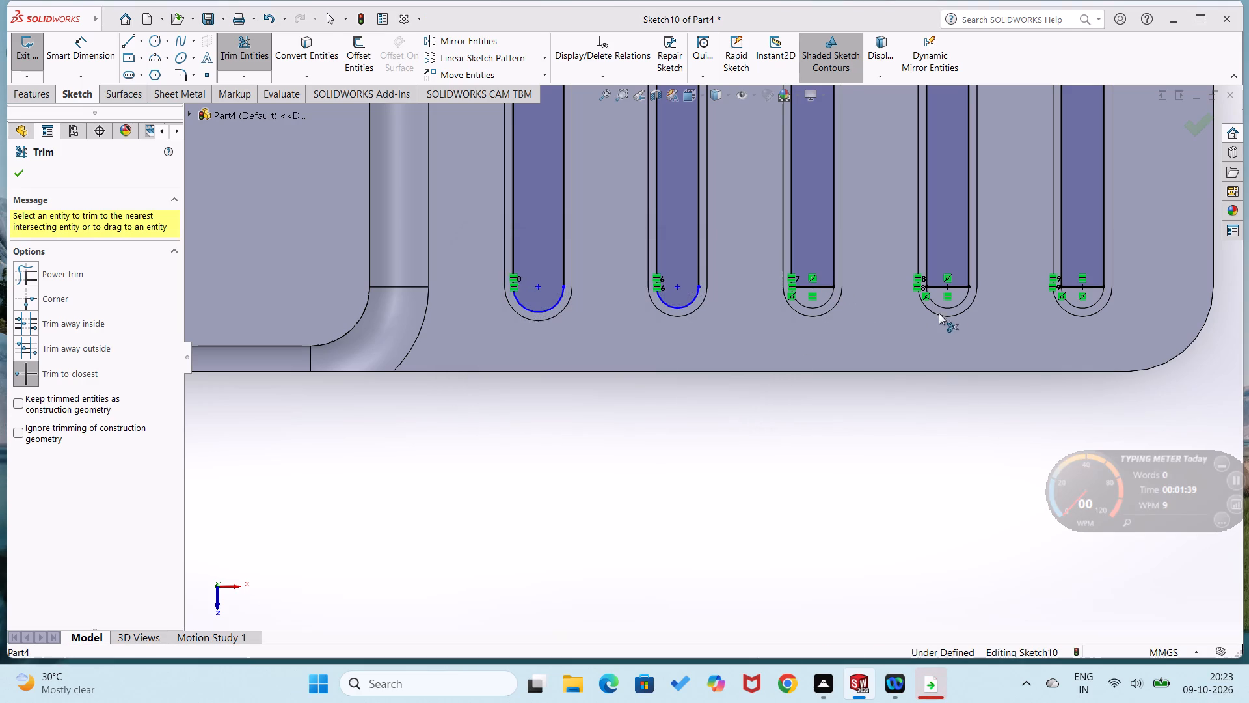
left_click(957, 289)
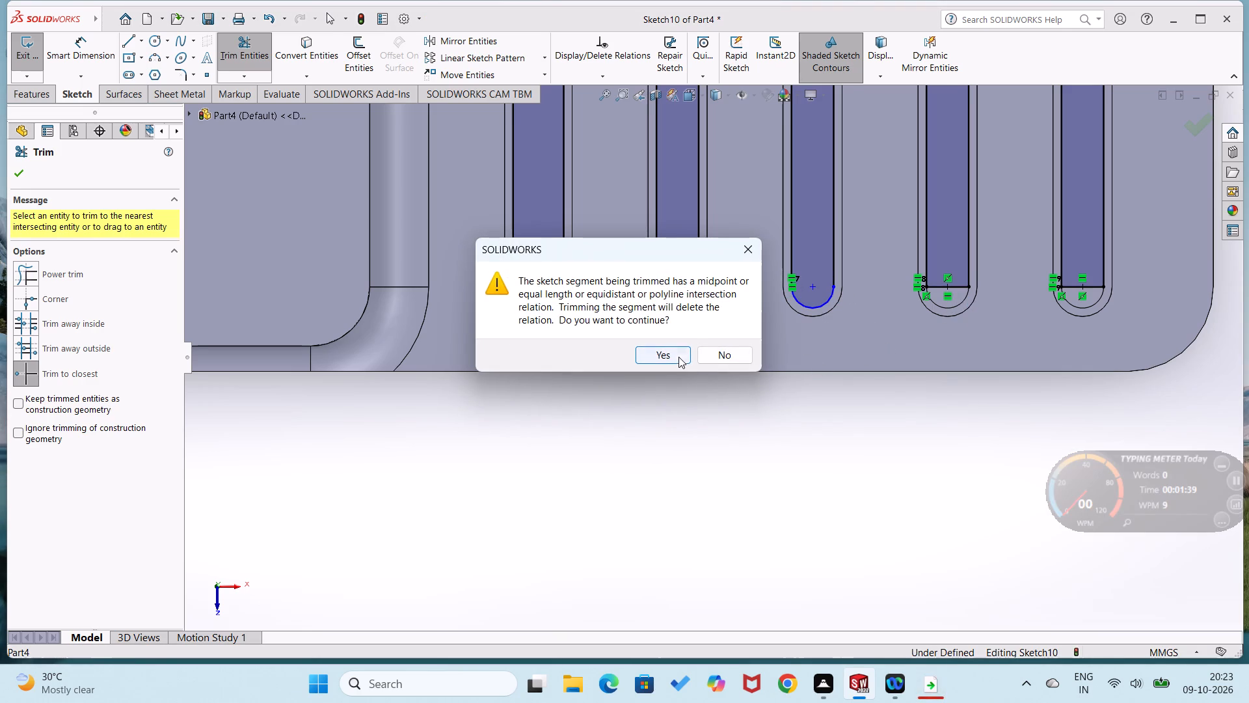
left_click_drag(678, 357, 692, 361)
left_click(664, 356)
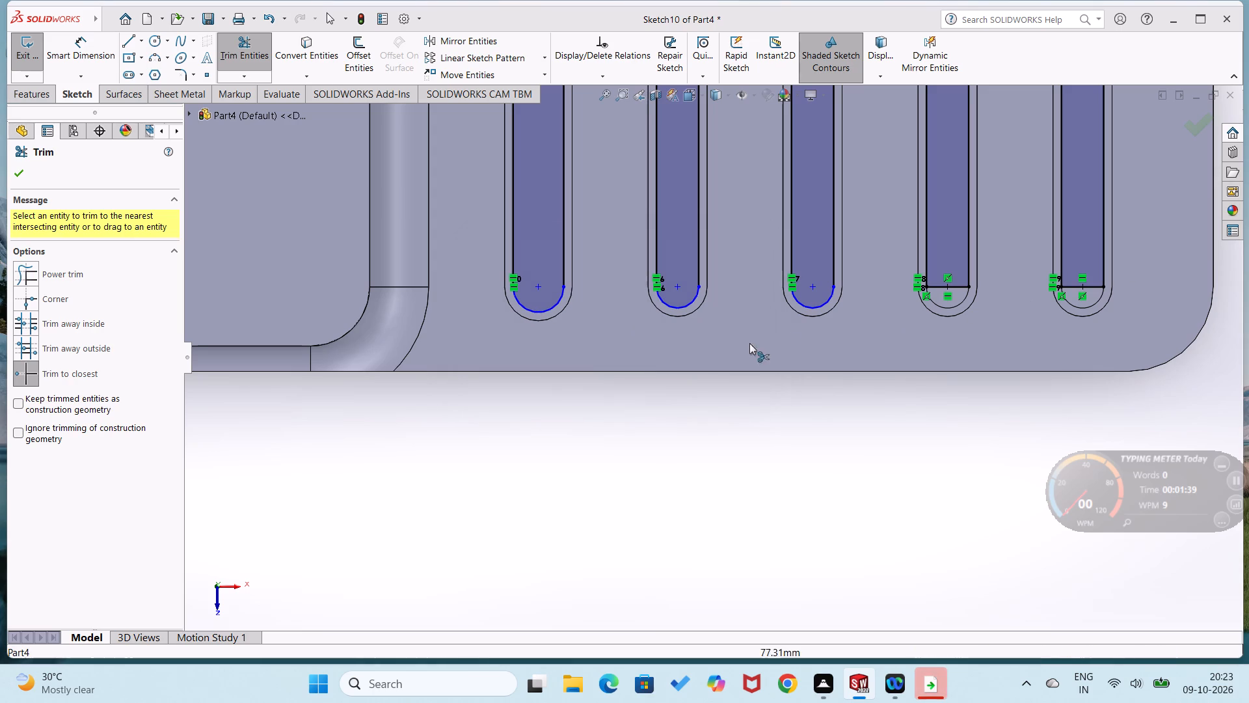
left_click(1094, 286)
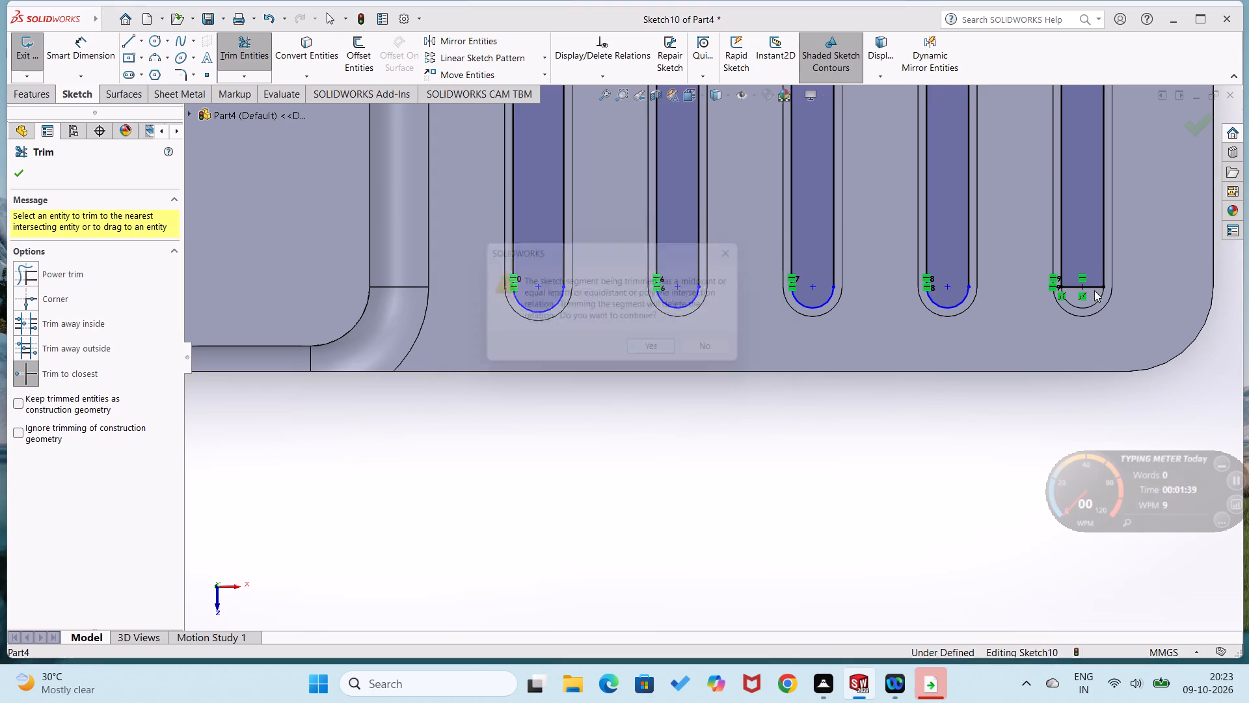
left_click(667, 359)
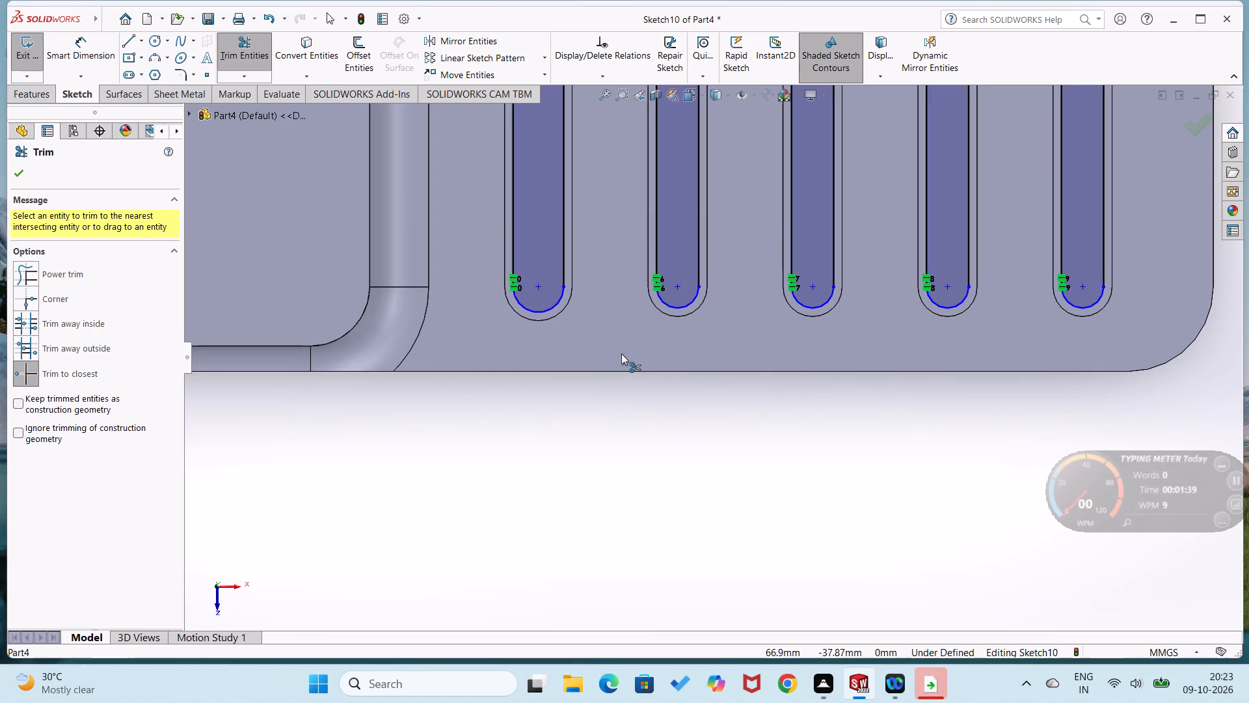
Add a 3 mm radius dimension to the arc at the first profile's lower end.
right_click_drag(491, 458, 473, 361)
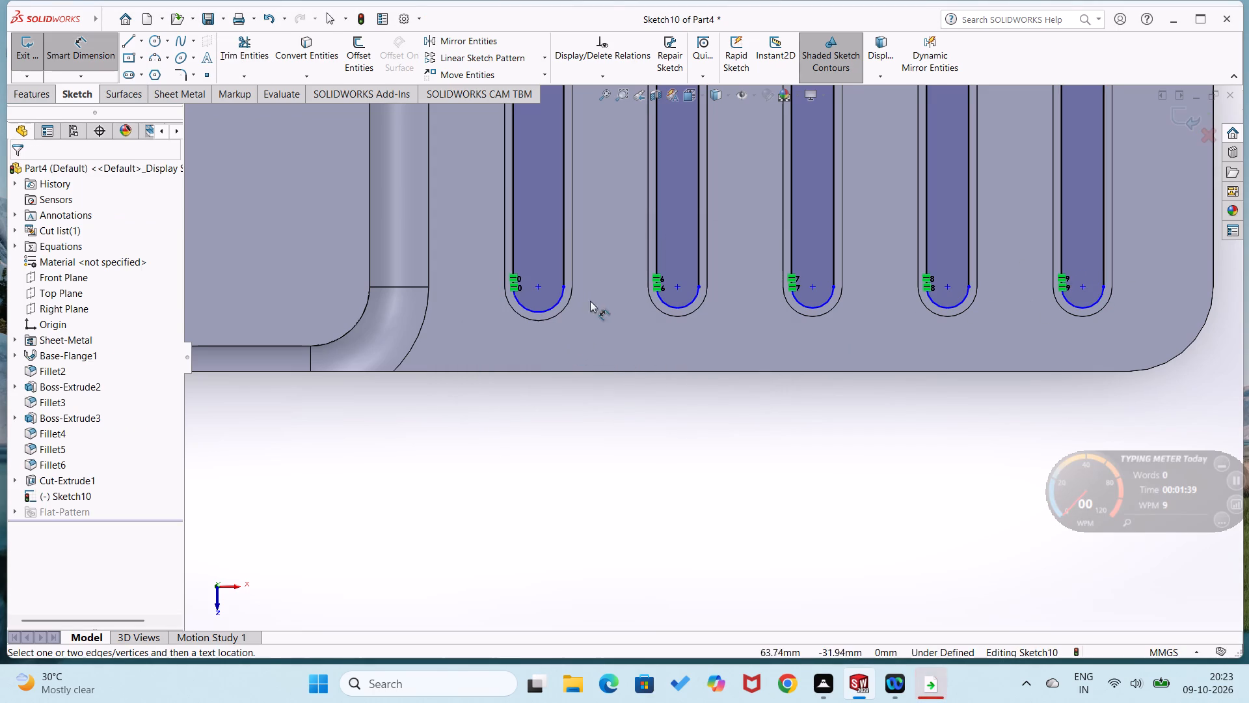
left_click(550, 310)
left_click(571, 347)
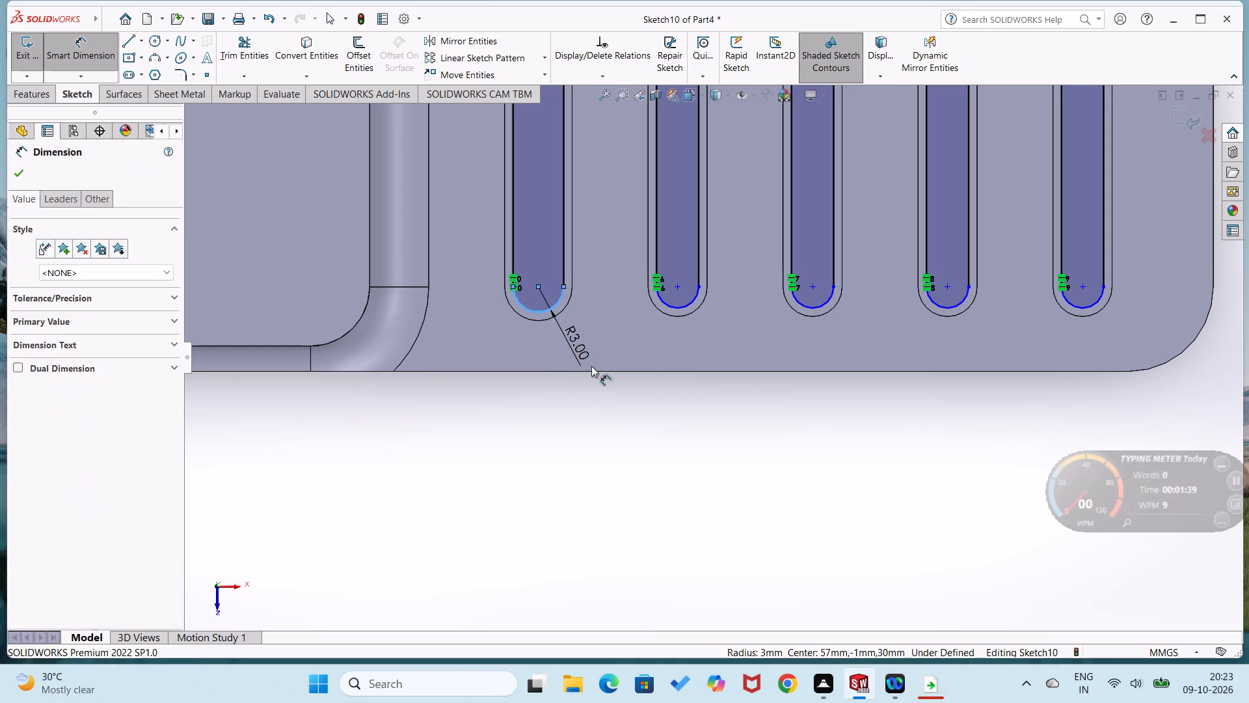
left_click(515, 330)
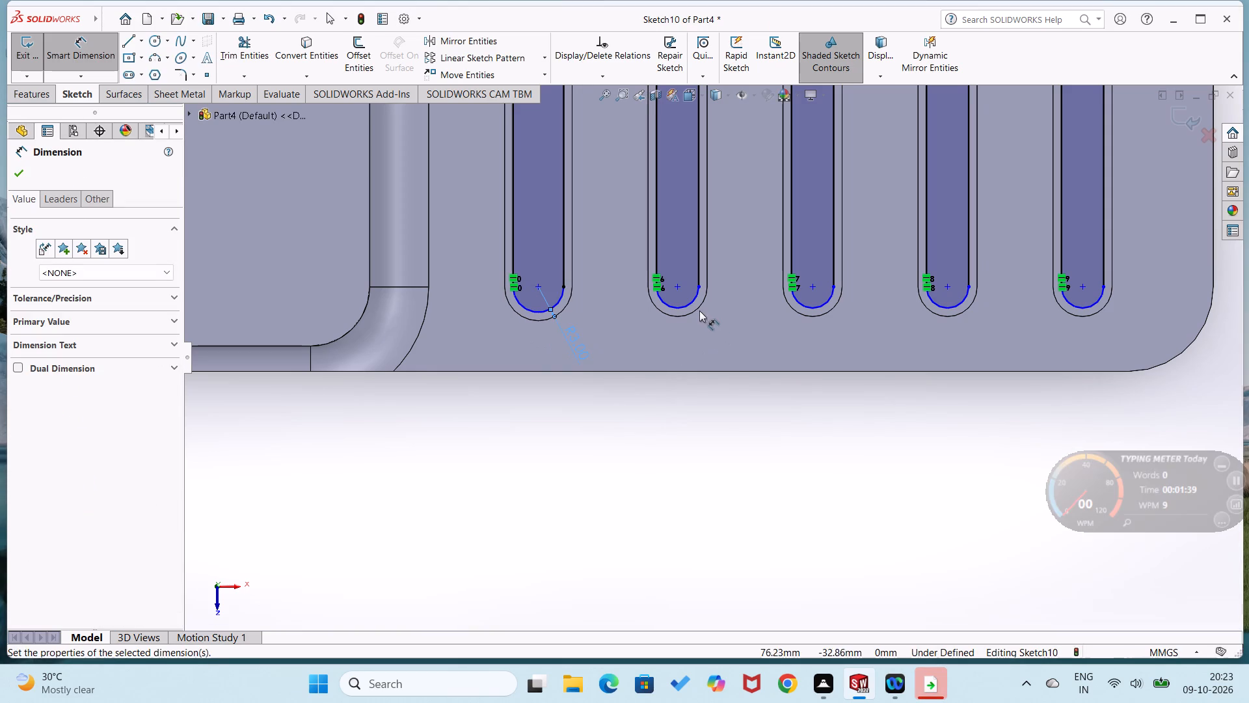
Add 2.5 mm radius dimensions to the lower end arcs of the second, third, fourth and fifth profiles.
left_click(693, 303)
left_click(704, 345)
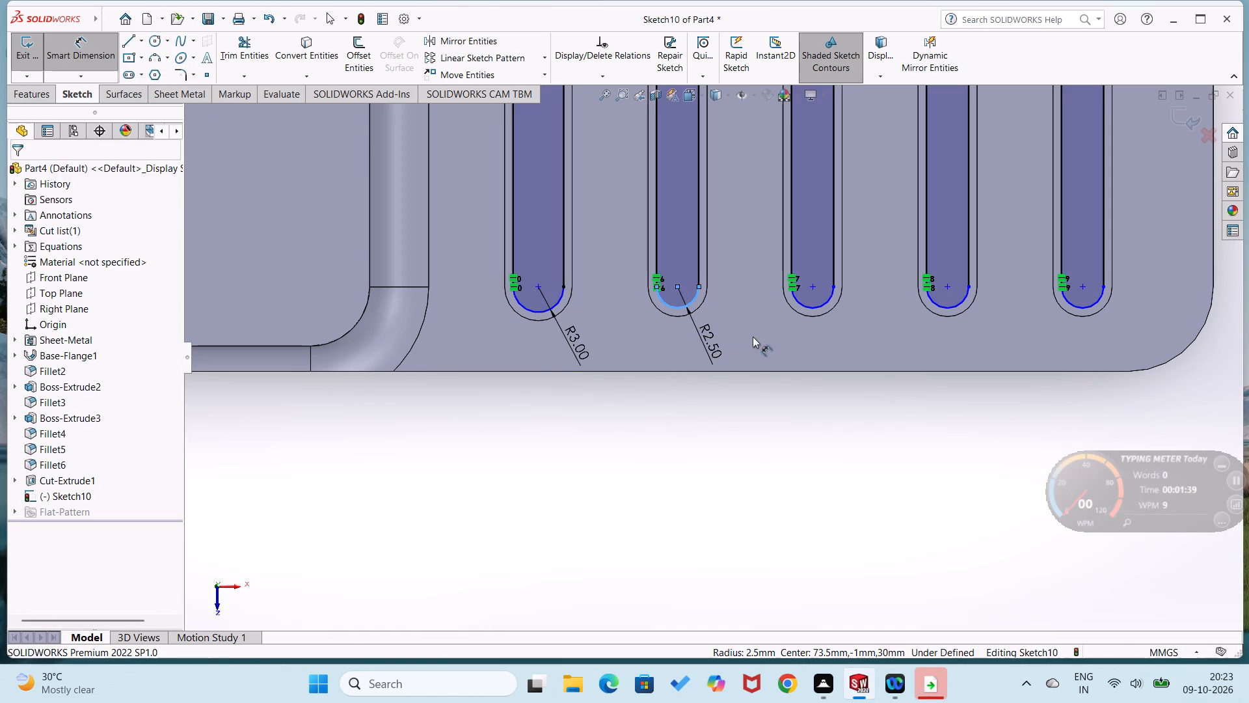
left_click(645, 331)
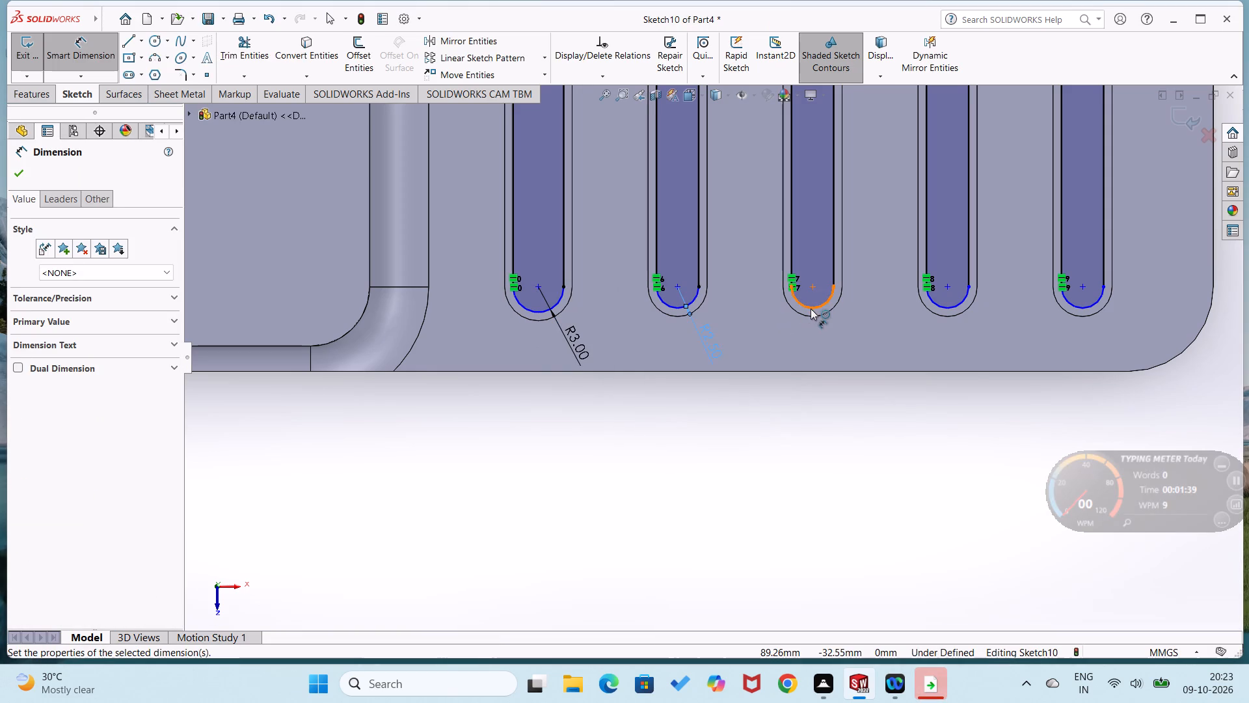
left_click(811, 309)
left_click(811, 340)
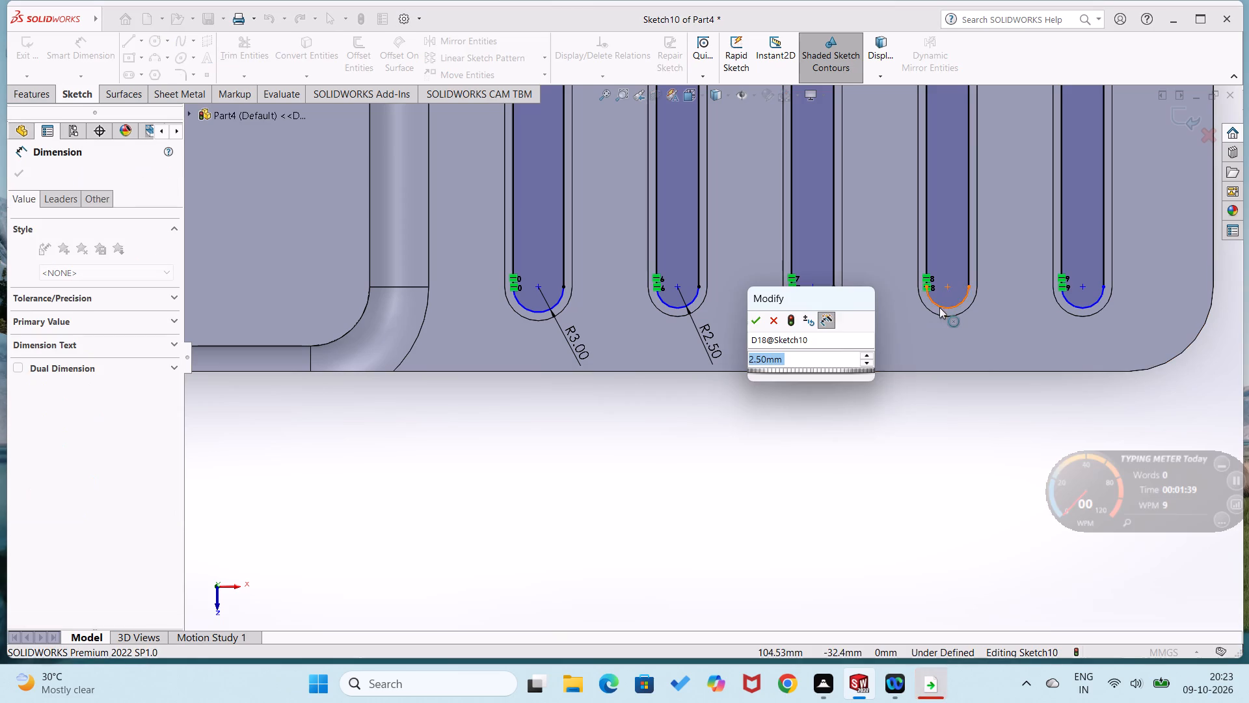
left_click(755, 324)
left_click(943, 309)
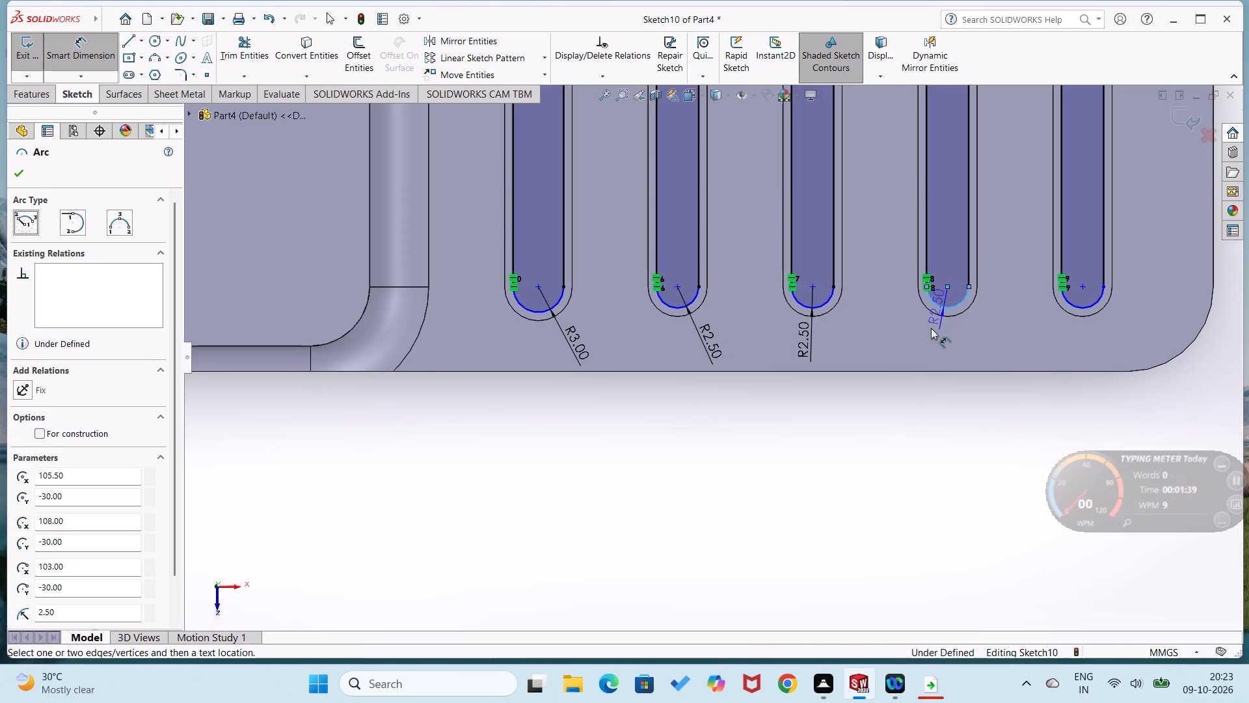
left_click(924, 334)
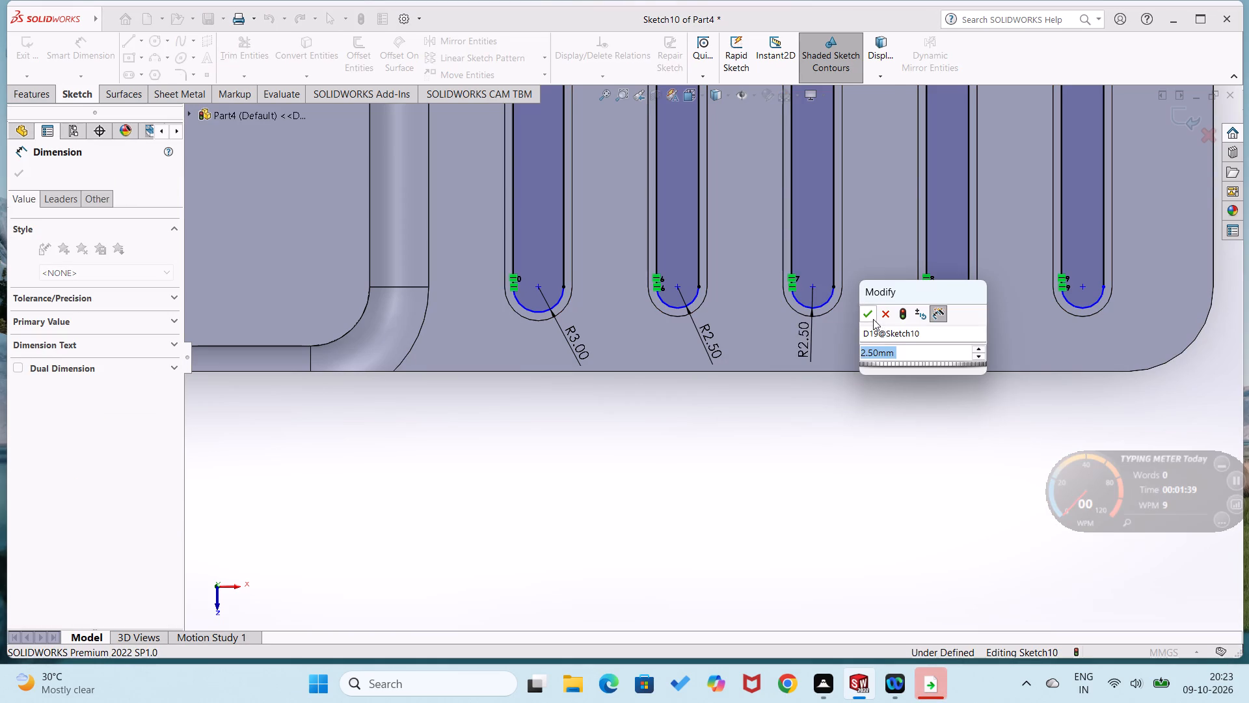
left_click(873, 319)
left_click(1081, 307)
left_click(1053, 337)
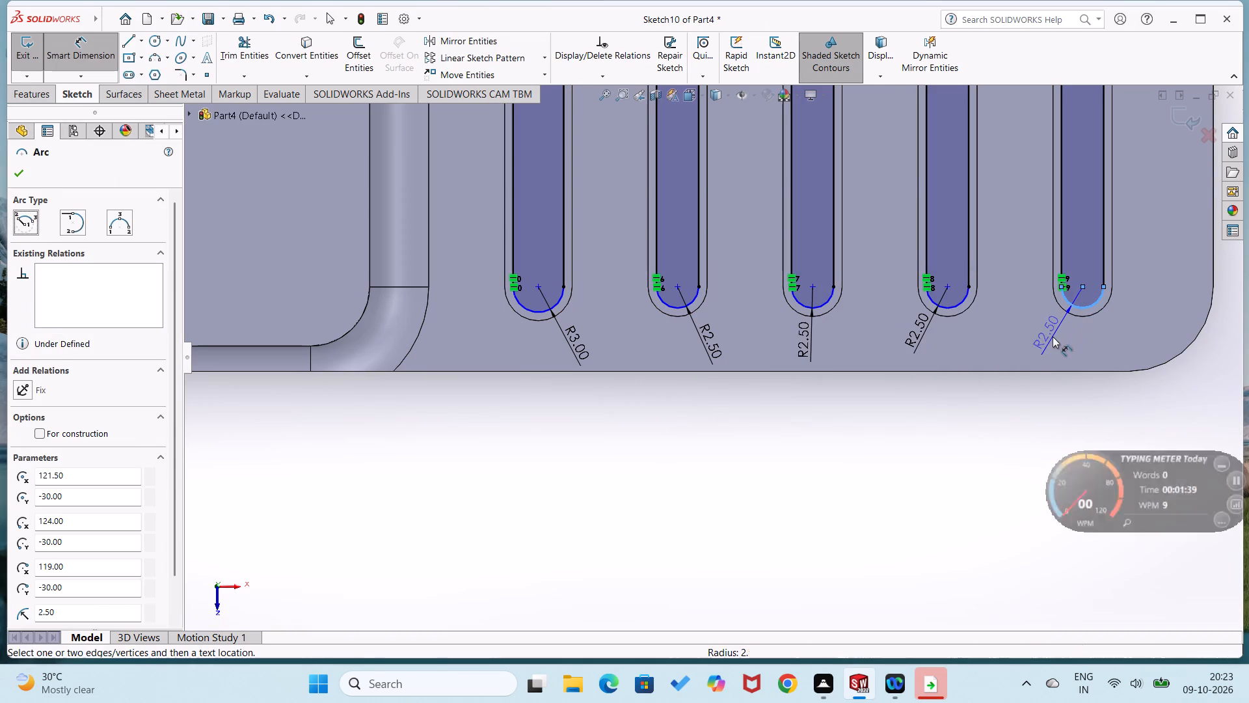
left_click(998, 318)
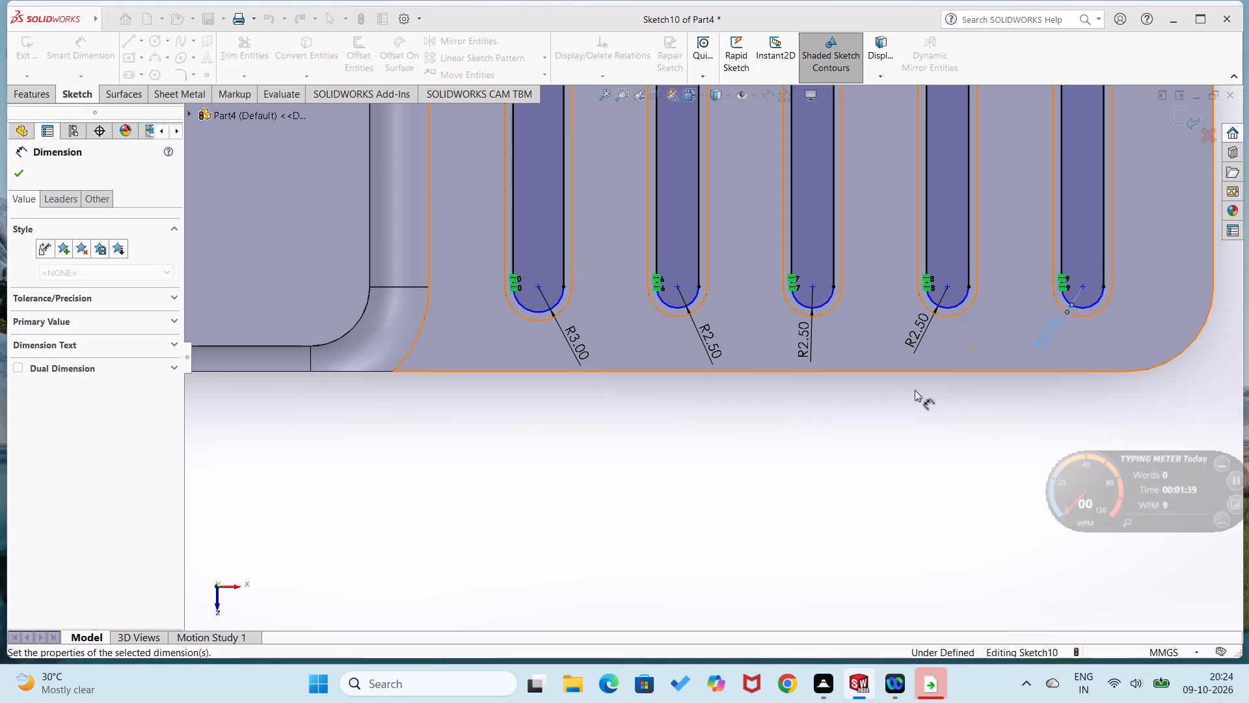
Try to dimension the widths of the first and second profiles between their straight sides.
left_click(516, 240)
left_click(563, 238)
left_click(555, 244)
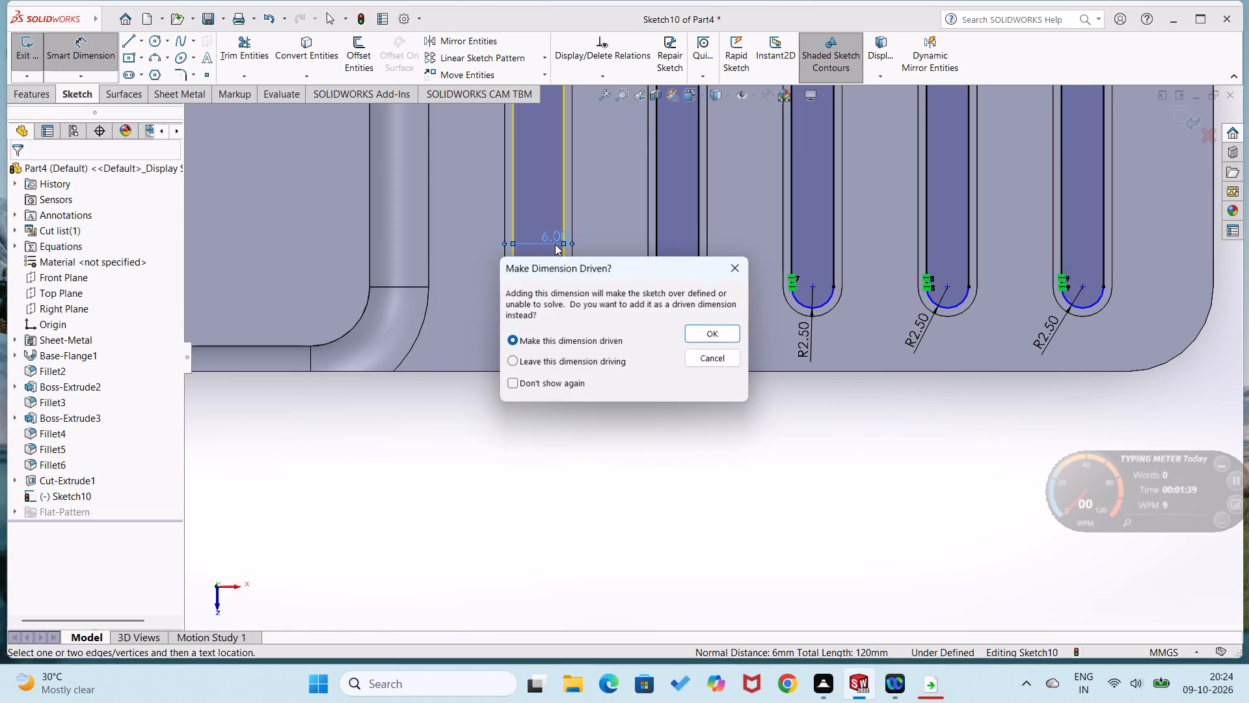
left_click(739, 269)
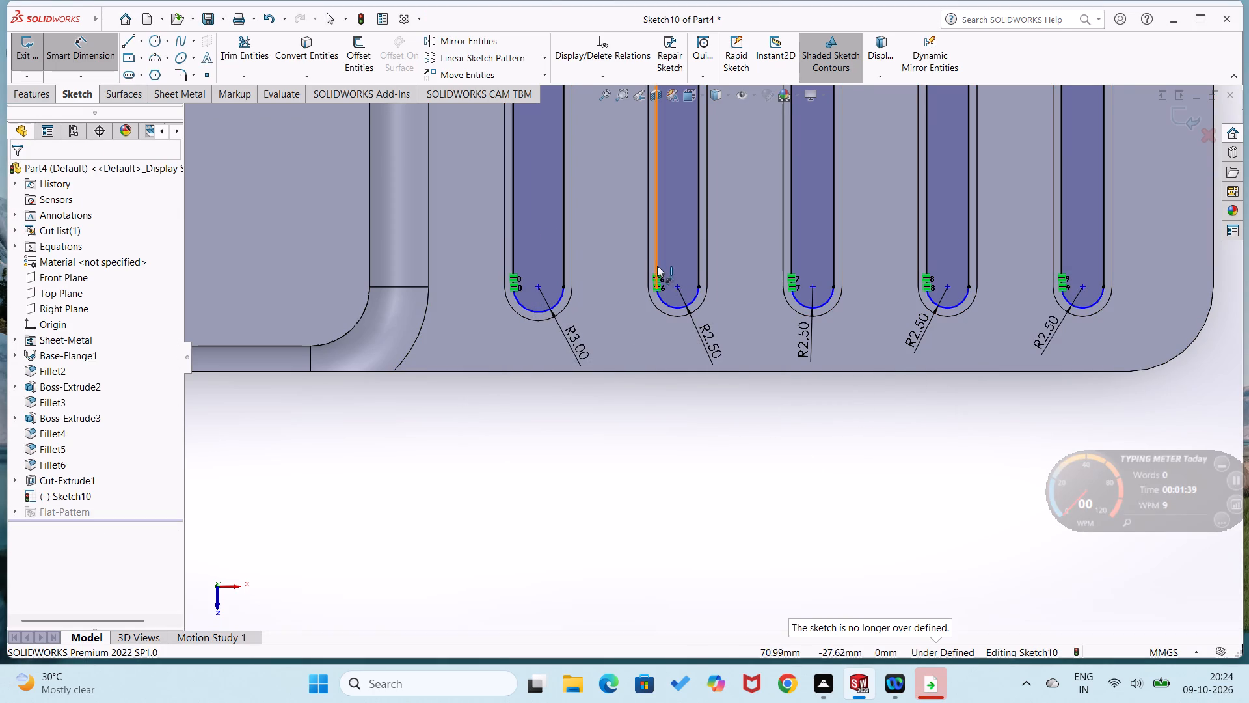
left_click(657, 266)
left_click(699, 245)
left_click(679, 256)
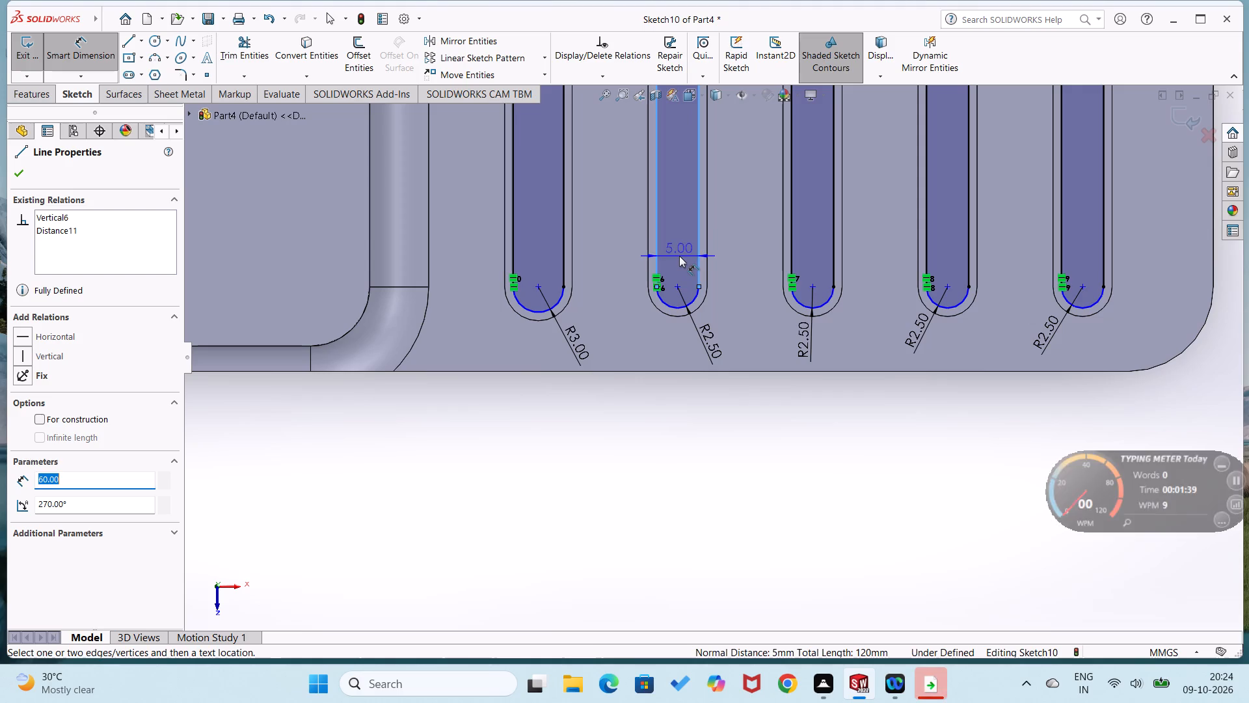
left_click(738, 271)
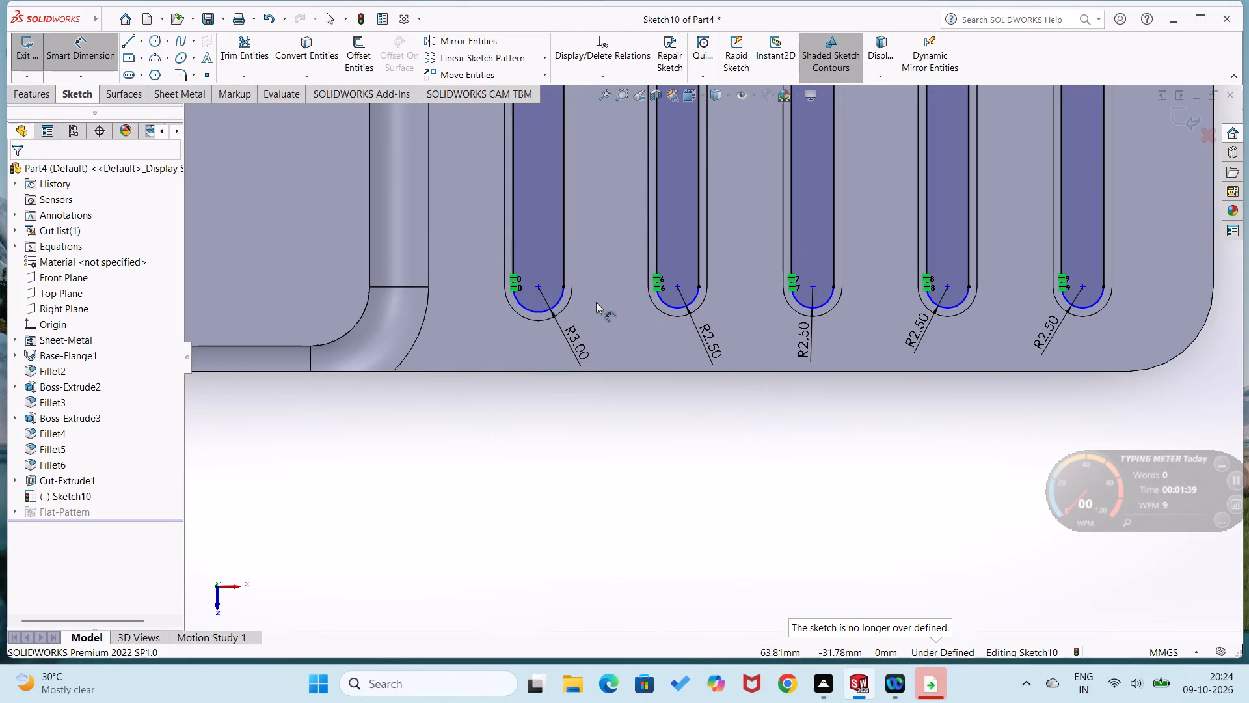
Add a 60 mm length dimension to the first profile's right-hand straight side.
scroll(596, 302, "up", 5)
scroll(672, 277, "up", 2)
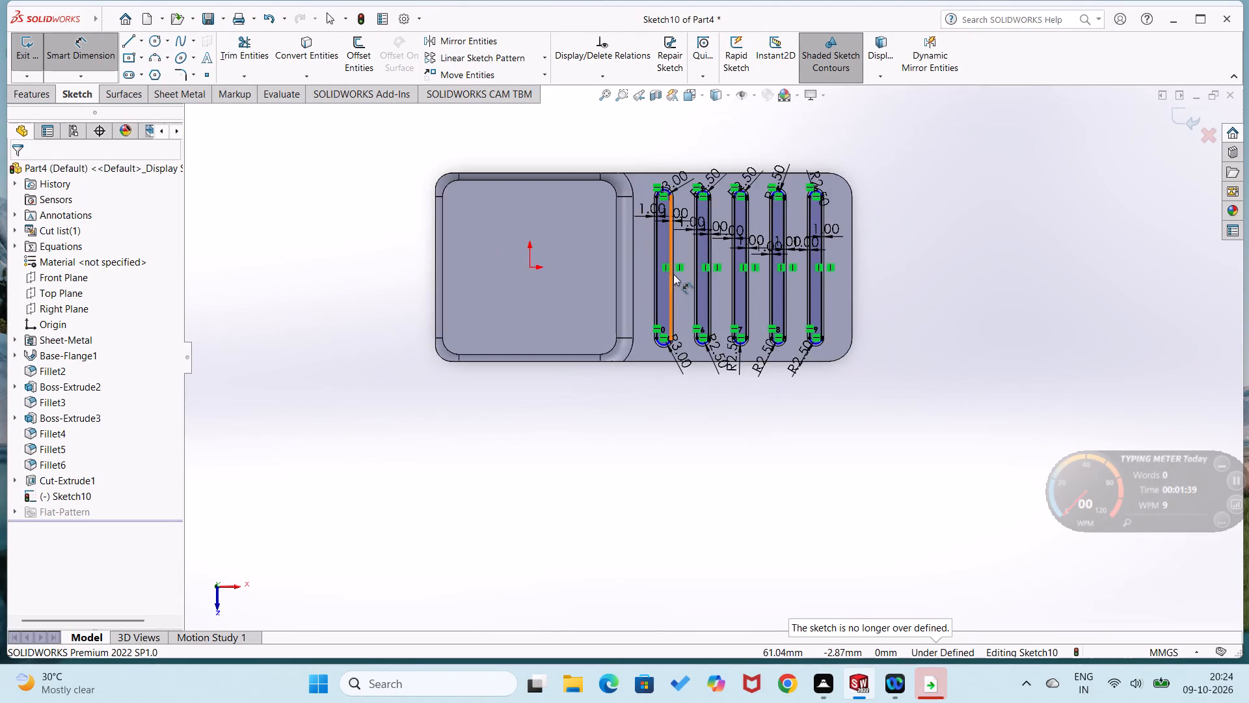
scroll(673, 273, "down", 3)
left_click(676, 305)
left_click(701, 301)
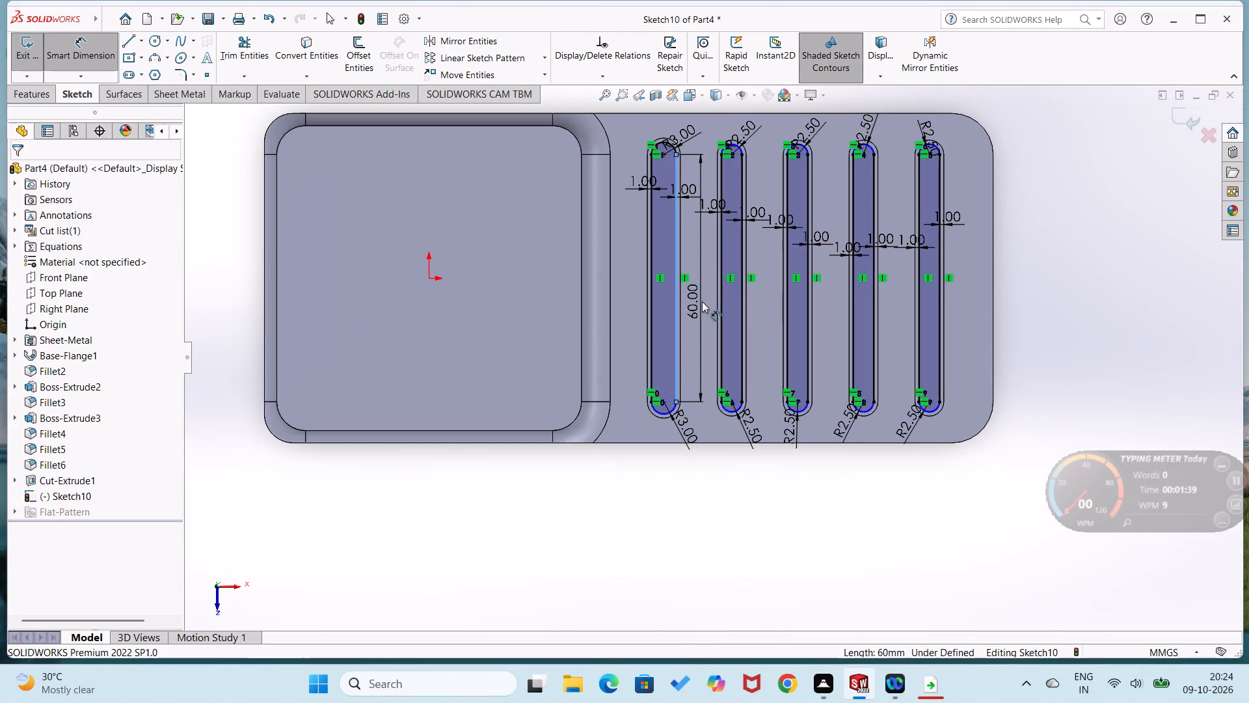
left_click(639, 282)
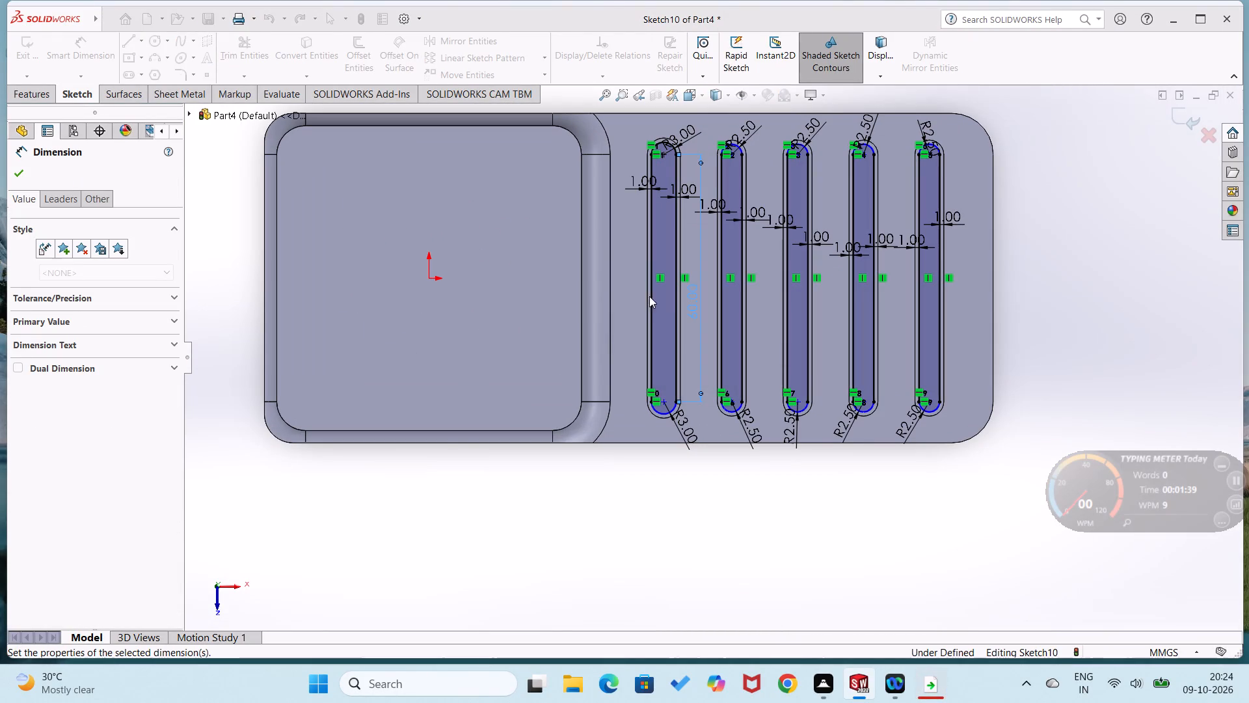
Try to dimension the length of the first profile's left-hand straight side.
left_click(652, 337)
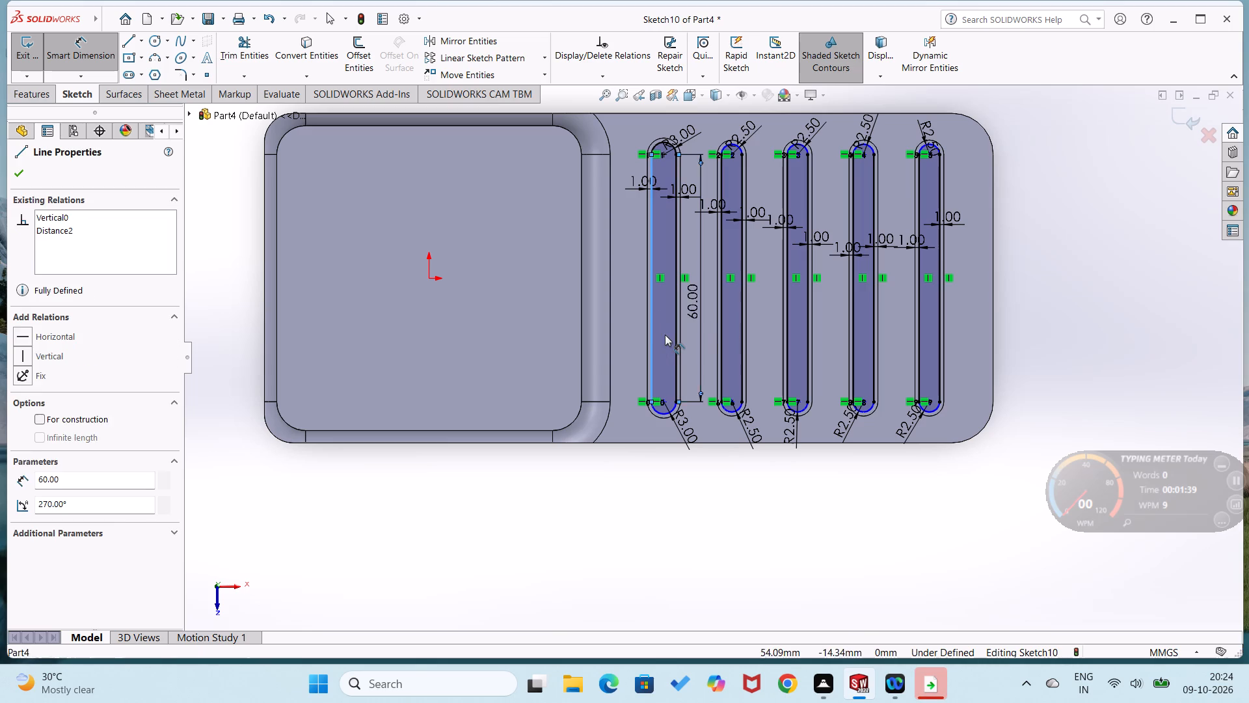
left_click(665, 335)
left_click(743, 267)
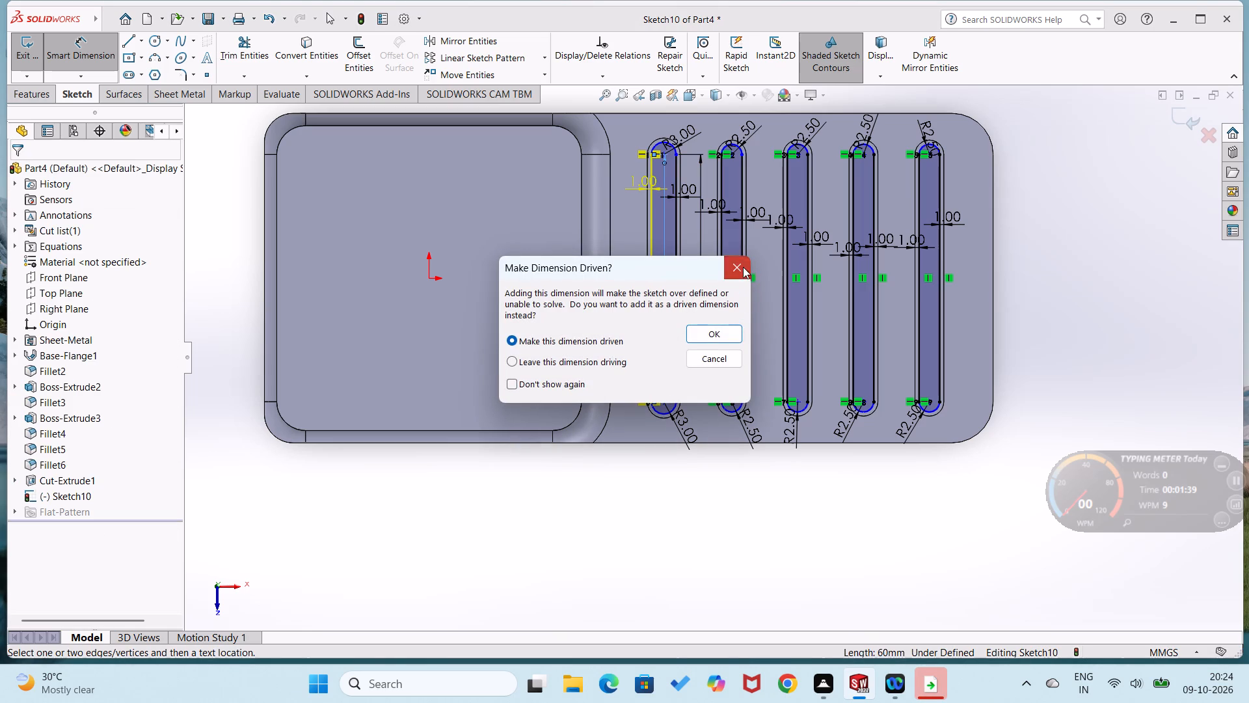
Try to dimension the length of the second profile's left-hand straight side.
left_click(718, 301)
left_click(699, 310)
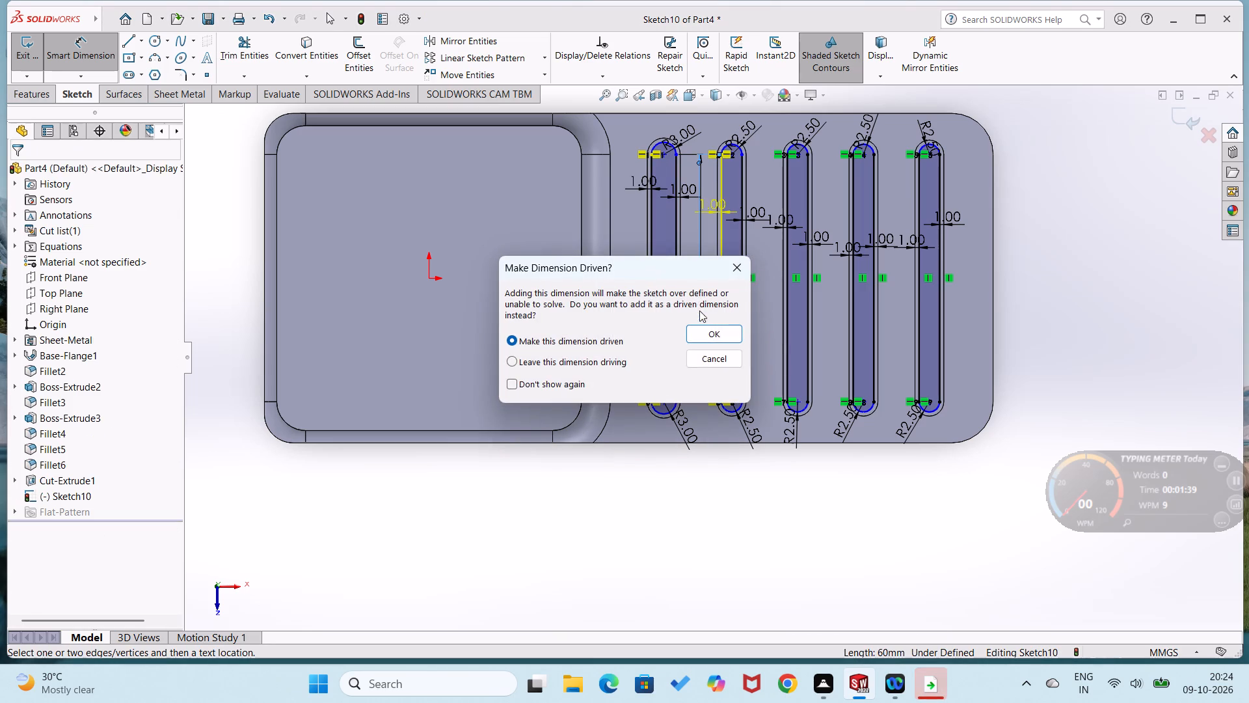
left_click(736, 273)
Add 60 mm length dimensions to the right-hand straight sides of the second, third, fourth and fifth profiles.
left_click(740, 311)
left_click(758, 311)
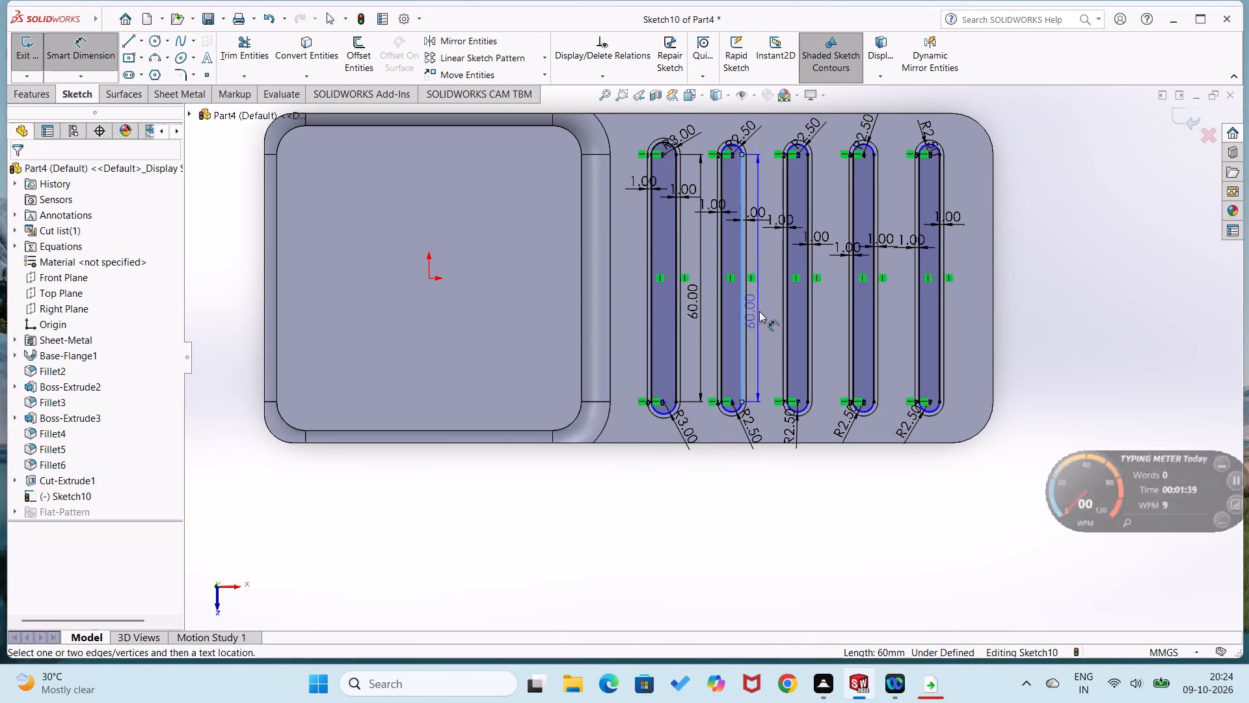
left_click(697, 292)
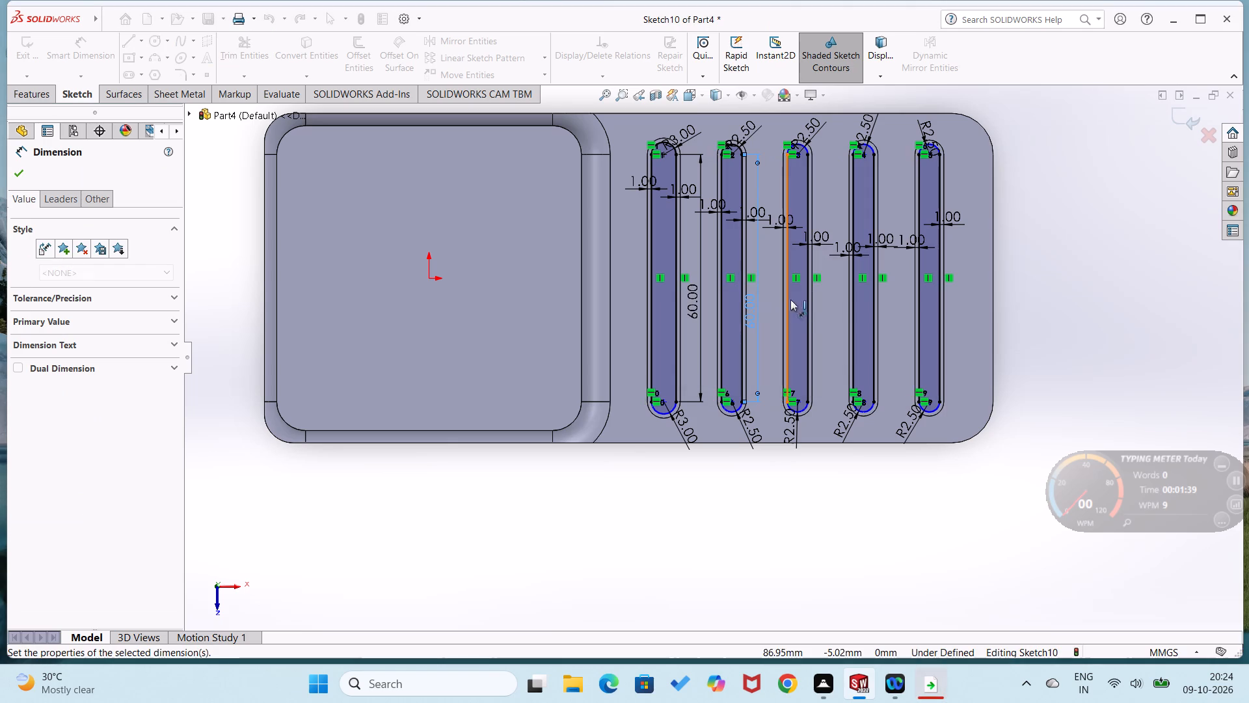
left_click(807, 307)
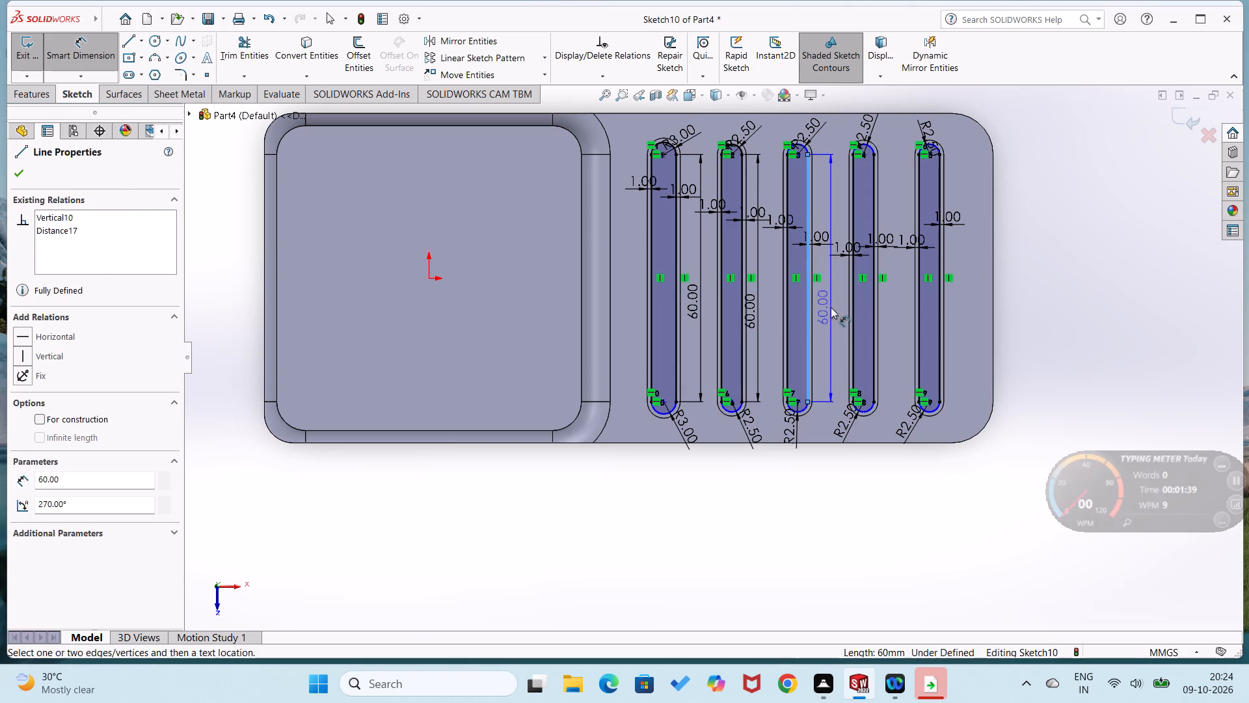
left_click(831, 307)
left_click(774, 289)
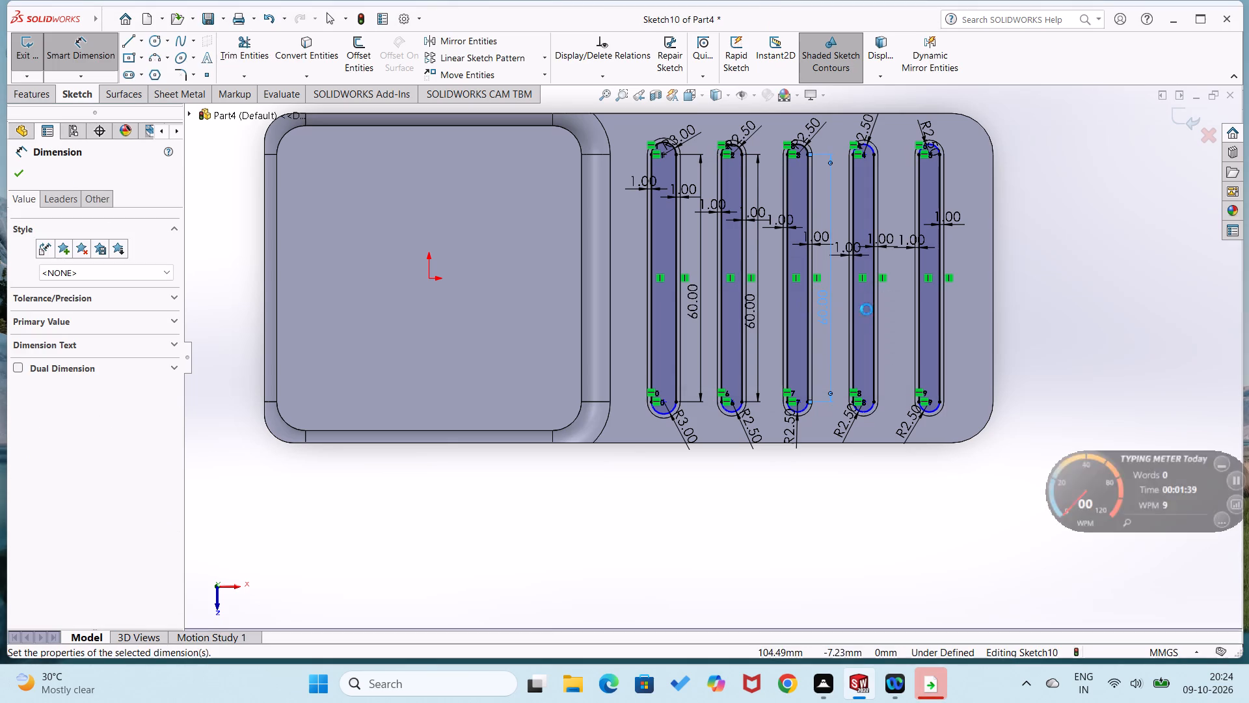
left_click(874, 314)
left_click(890, 314)
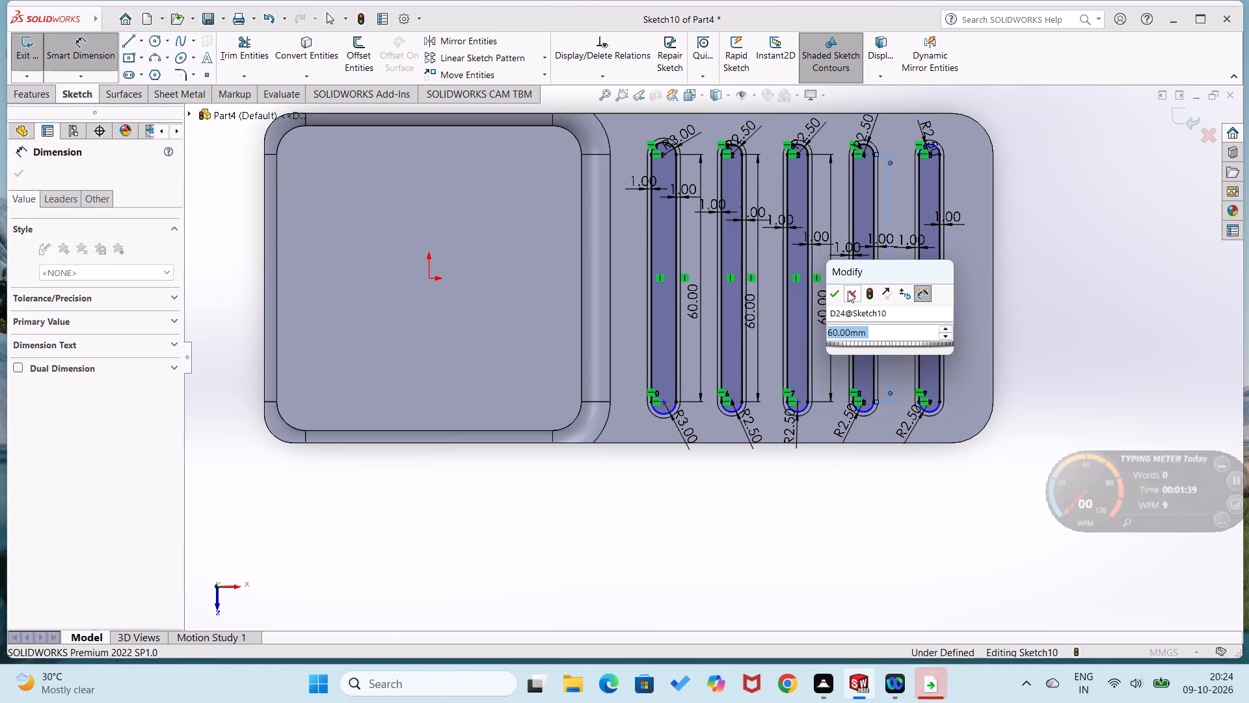
left_click(837, 291)
left_click(940, 329)
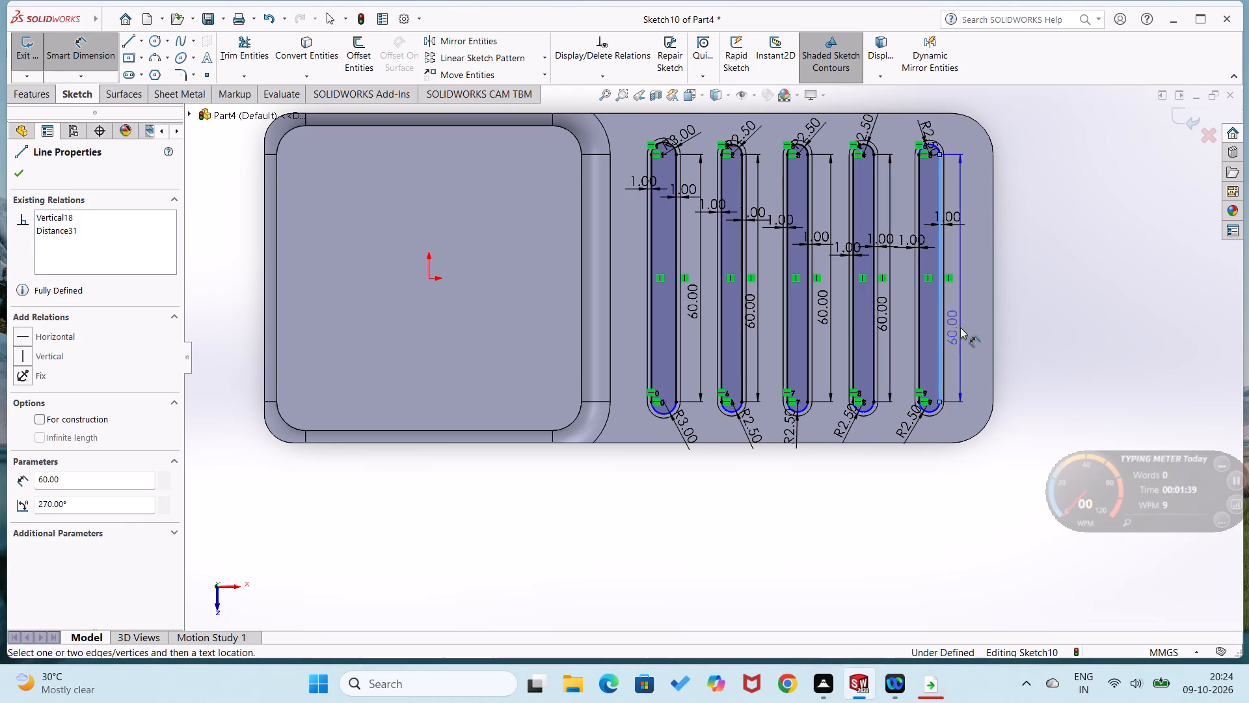
left_click(961, 327)
left_click(906, 300)
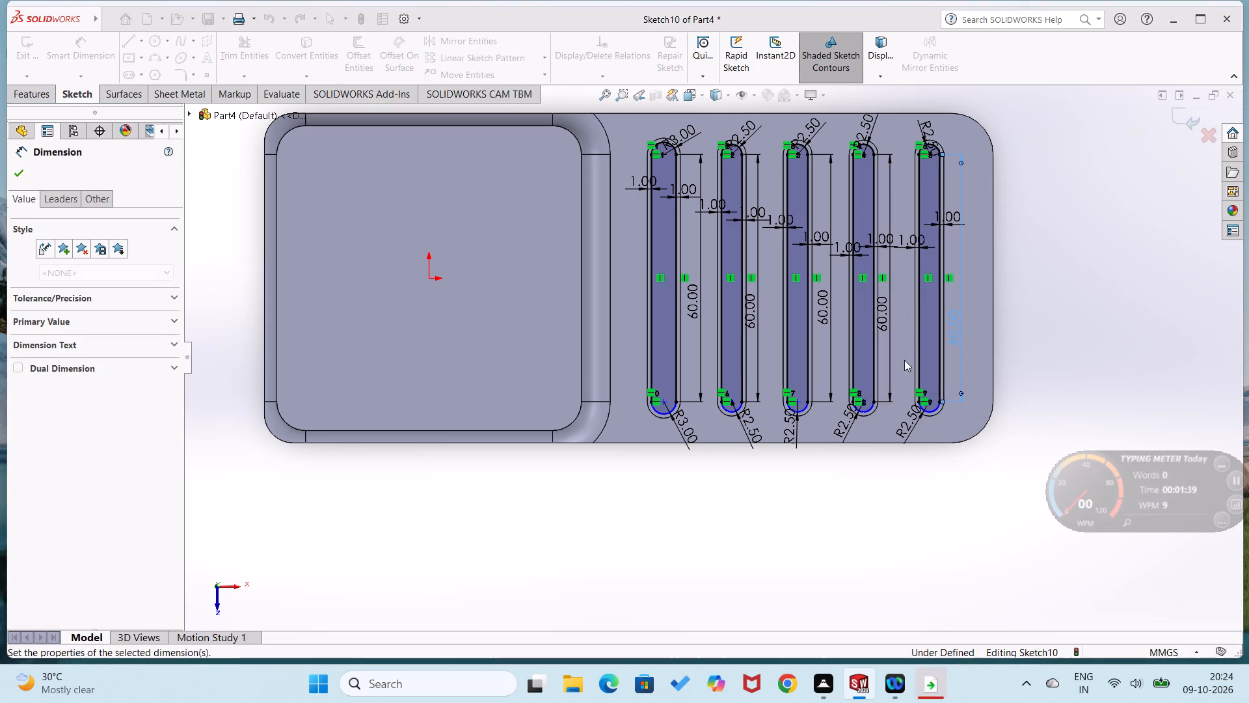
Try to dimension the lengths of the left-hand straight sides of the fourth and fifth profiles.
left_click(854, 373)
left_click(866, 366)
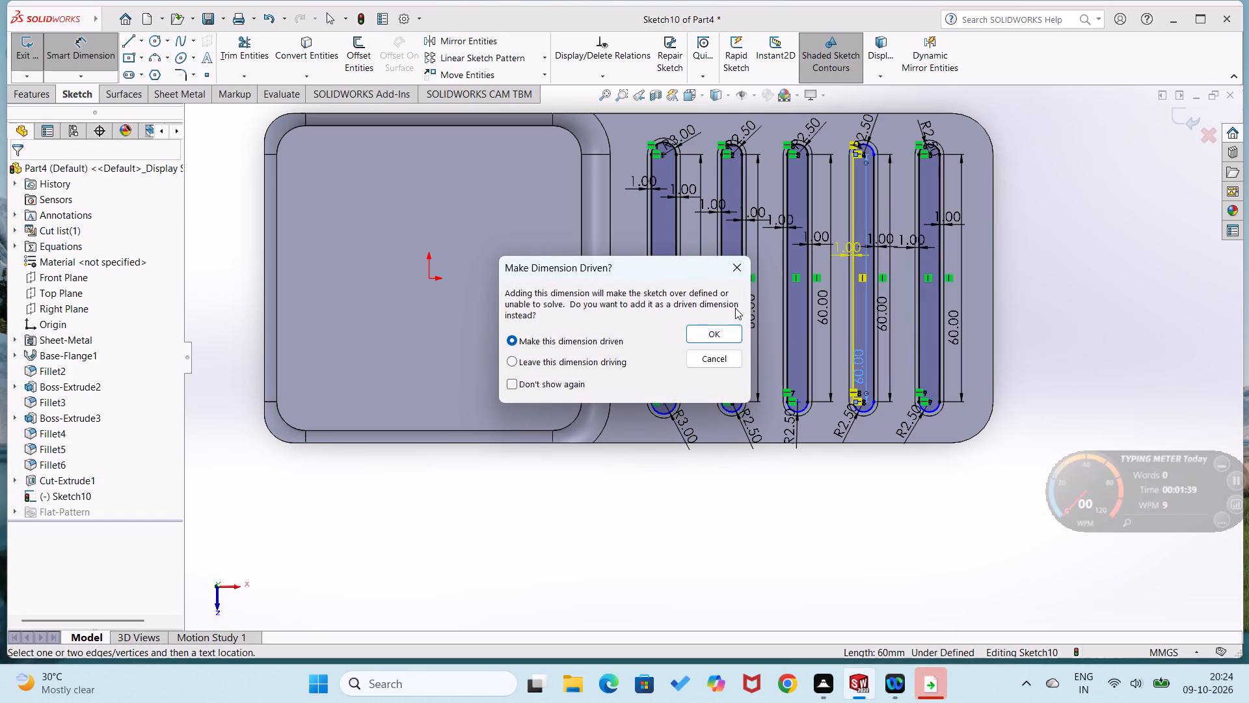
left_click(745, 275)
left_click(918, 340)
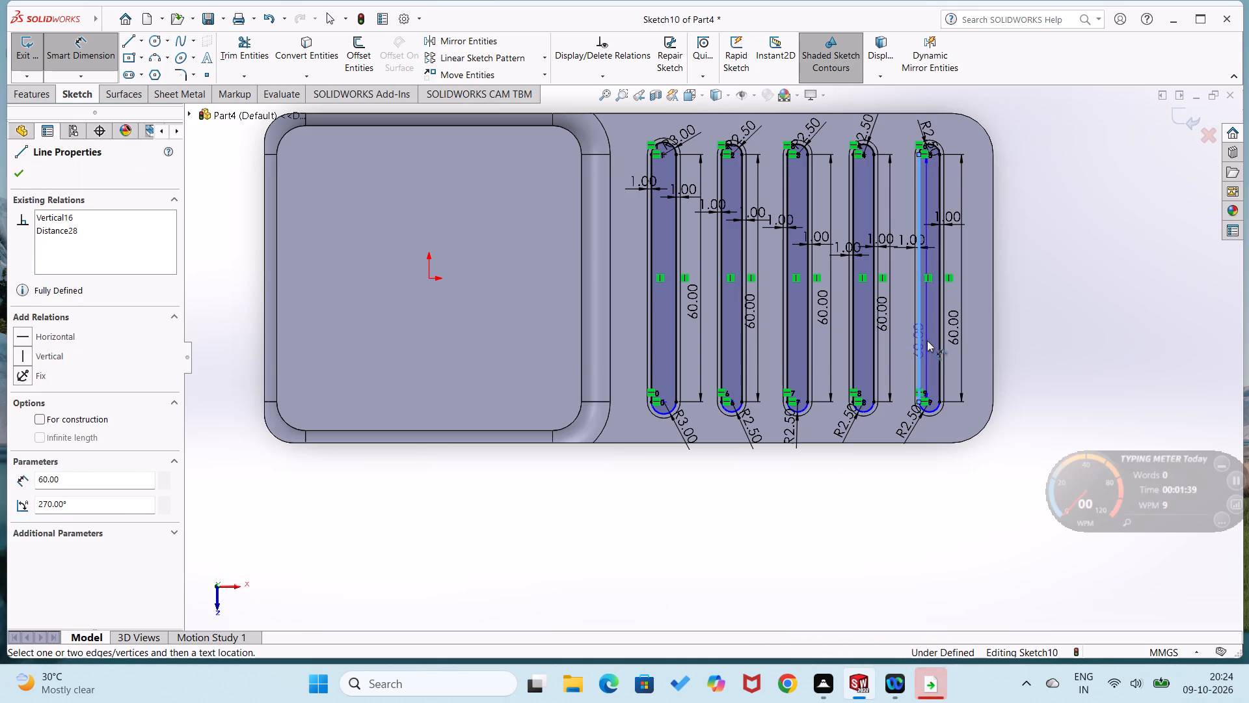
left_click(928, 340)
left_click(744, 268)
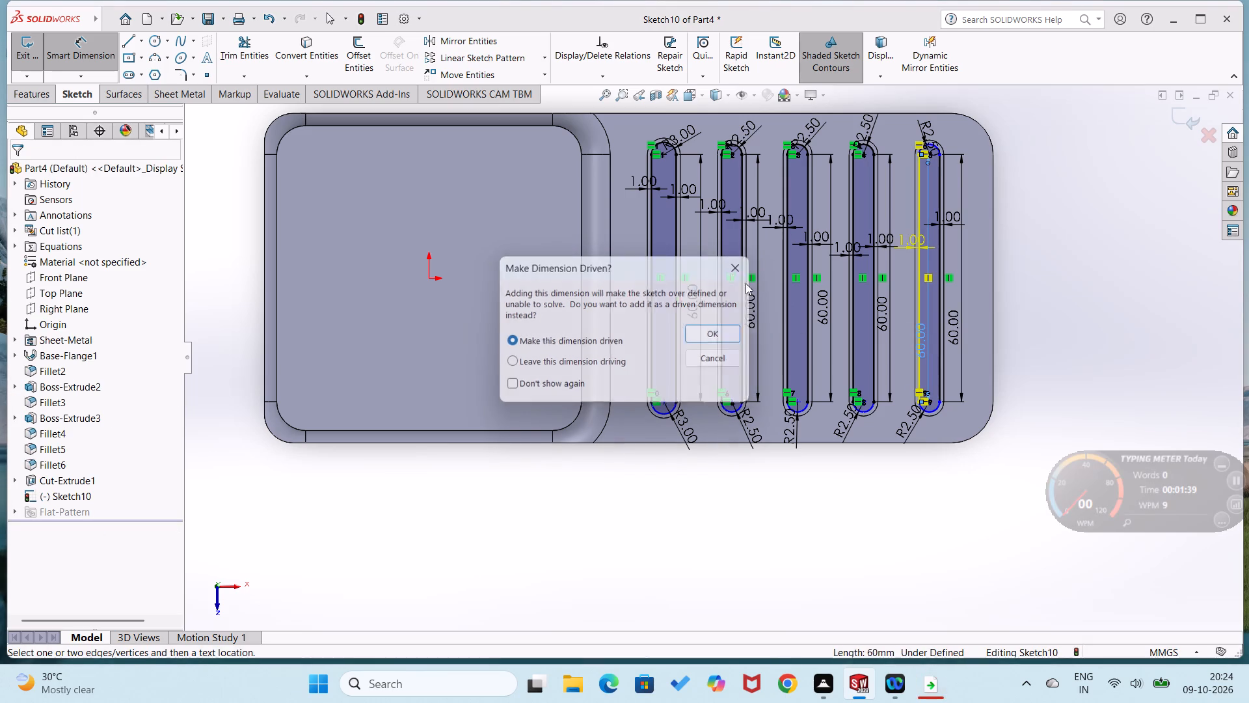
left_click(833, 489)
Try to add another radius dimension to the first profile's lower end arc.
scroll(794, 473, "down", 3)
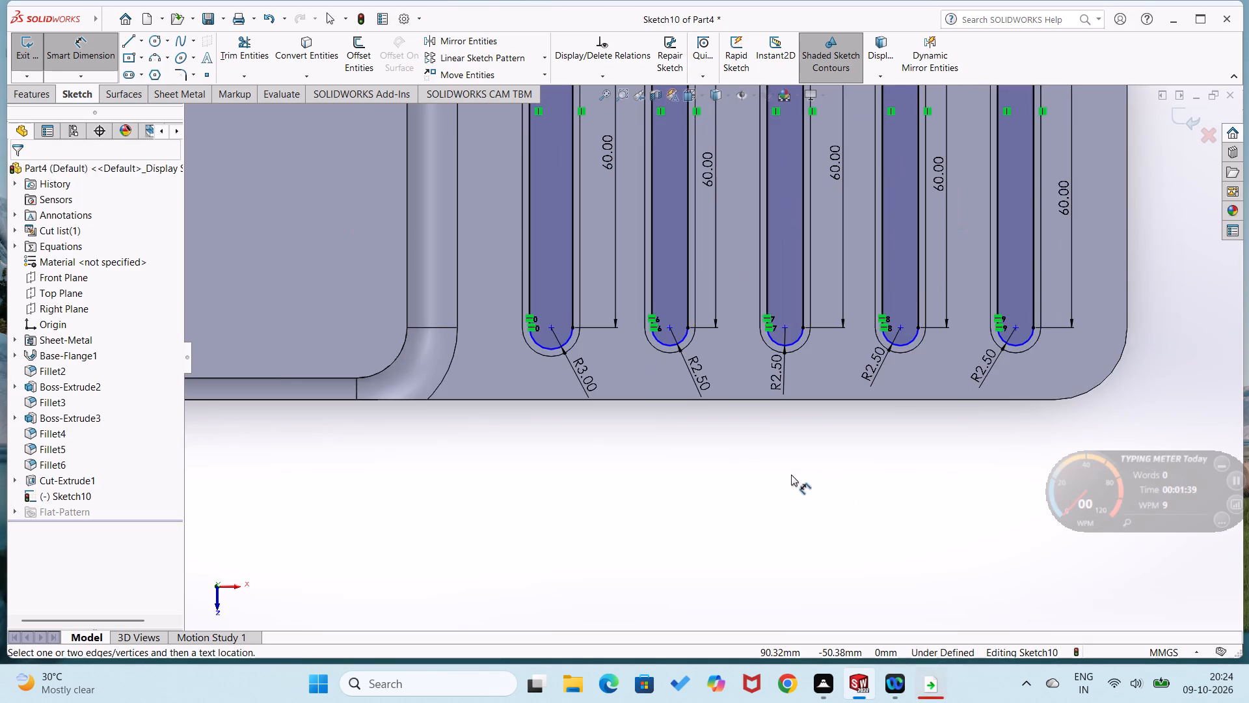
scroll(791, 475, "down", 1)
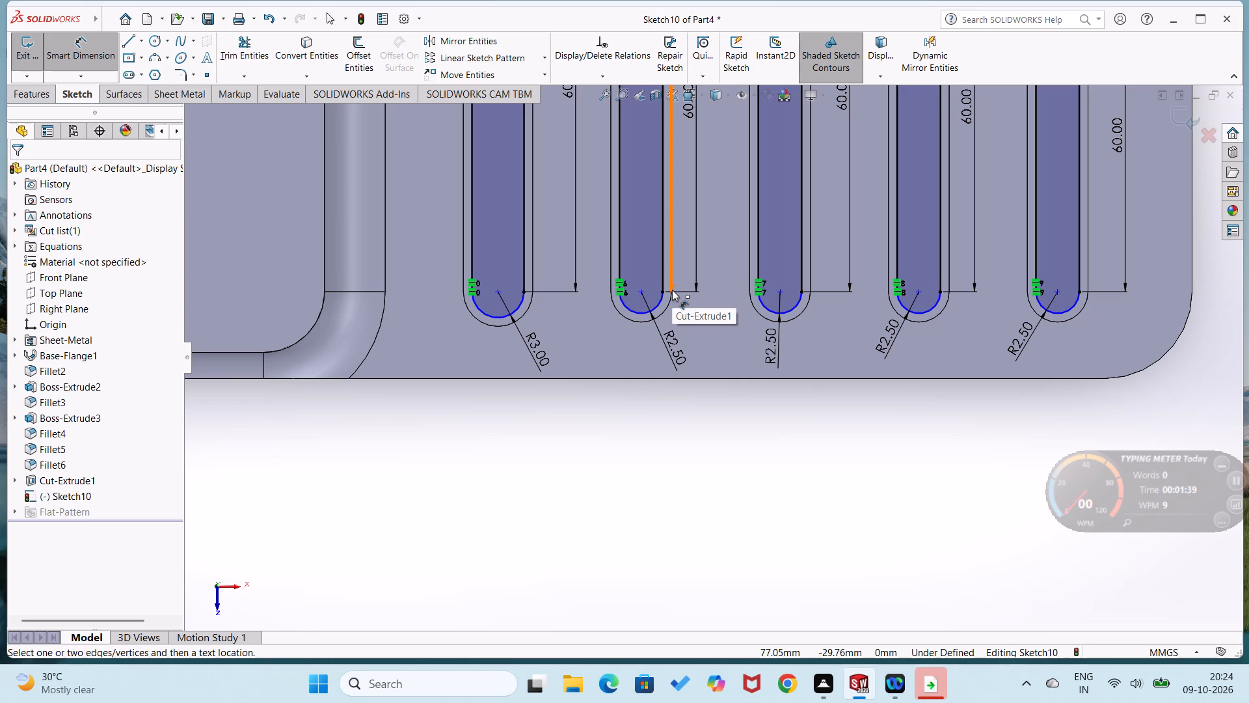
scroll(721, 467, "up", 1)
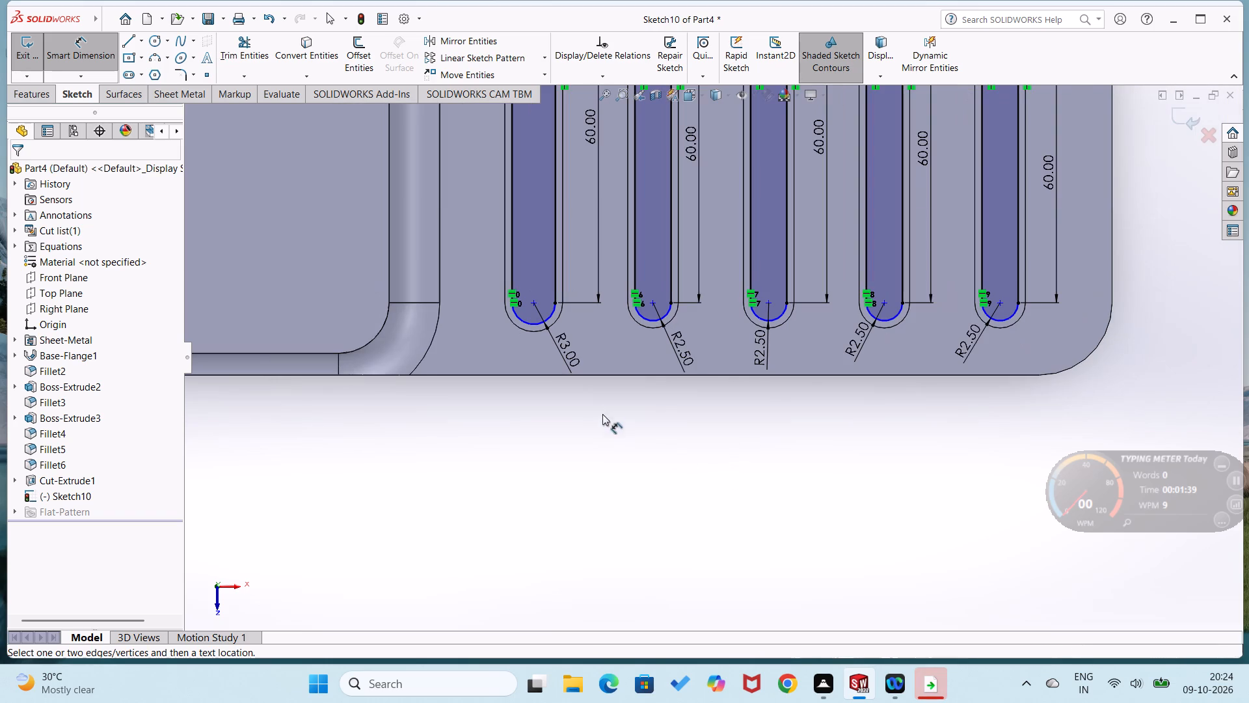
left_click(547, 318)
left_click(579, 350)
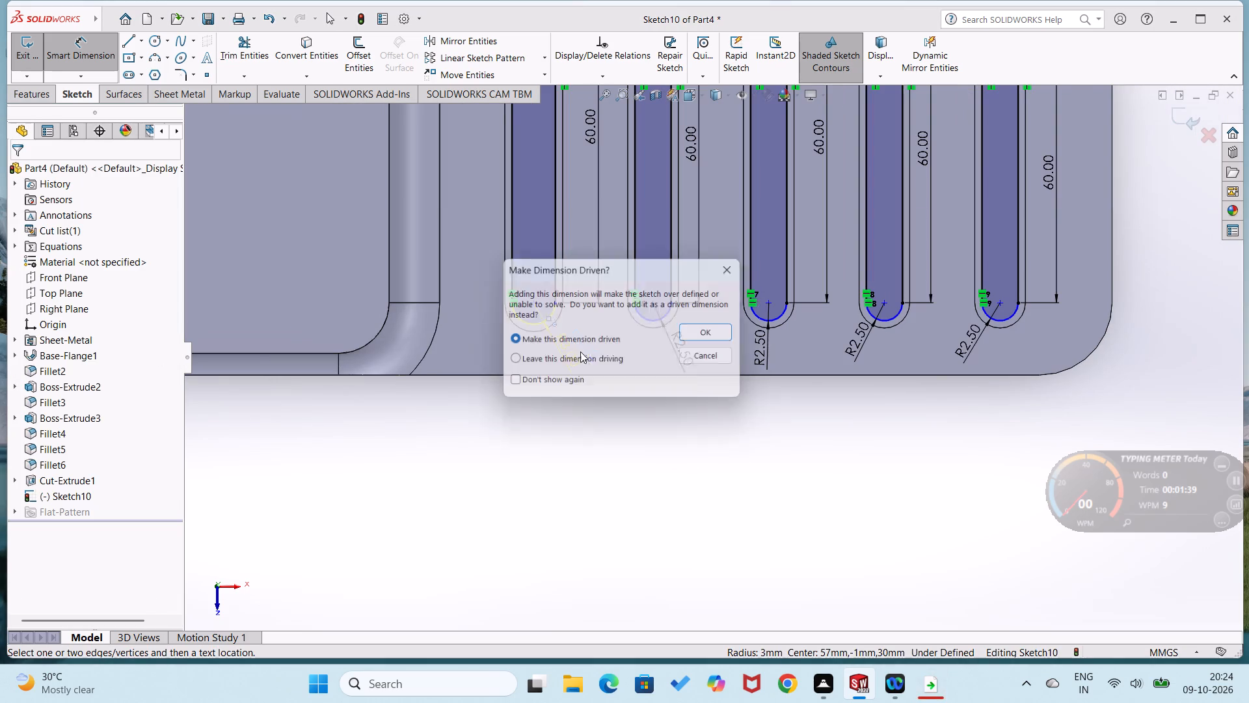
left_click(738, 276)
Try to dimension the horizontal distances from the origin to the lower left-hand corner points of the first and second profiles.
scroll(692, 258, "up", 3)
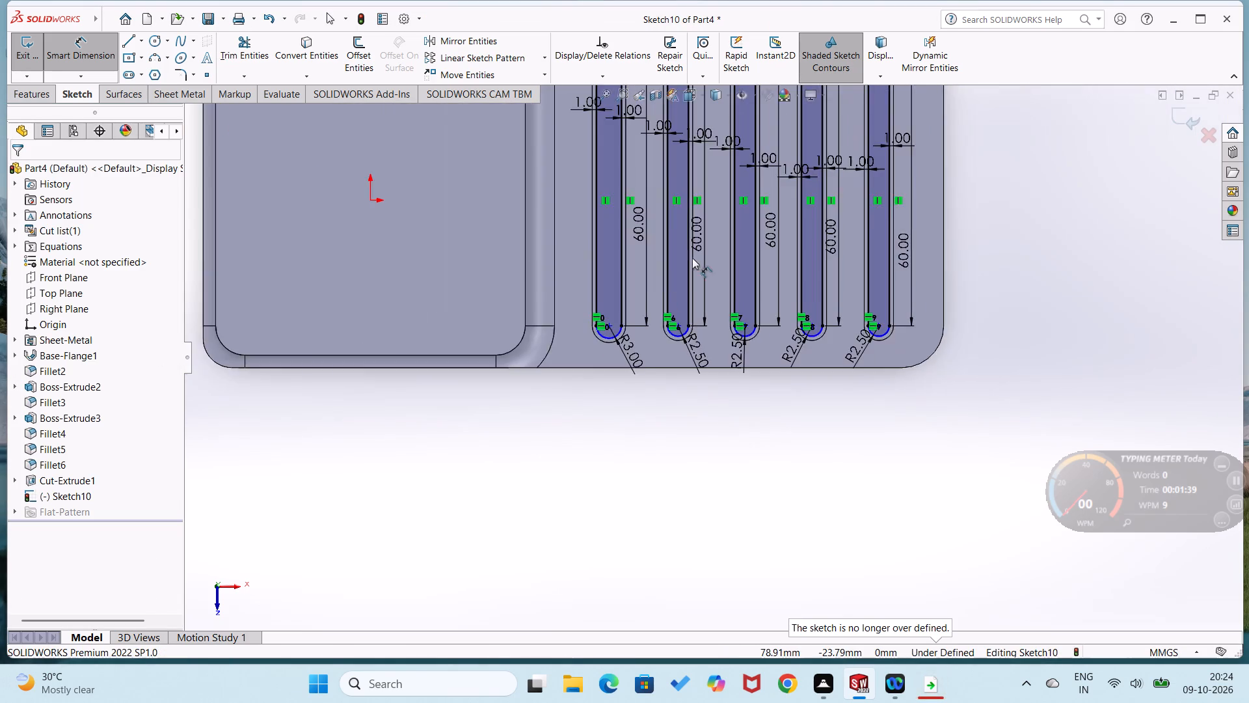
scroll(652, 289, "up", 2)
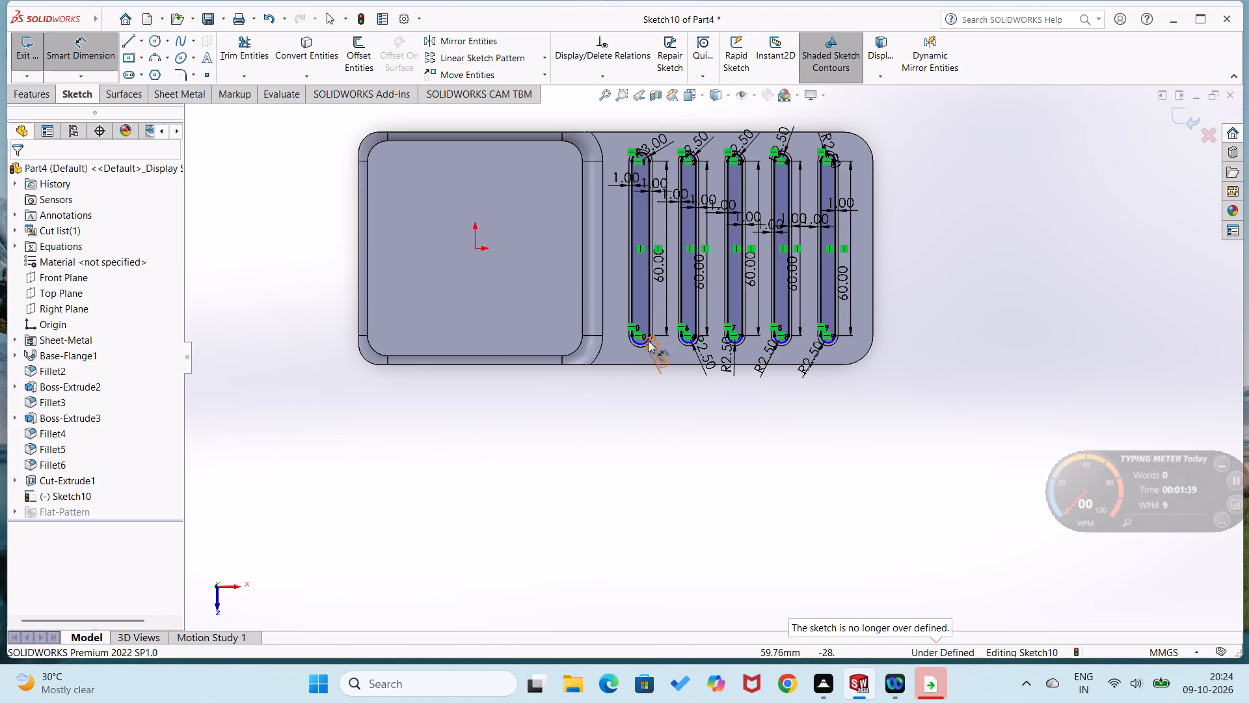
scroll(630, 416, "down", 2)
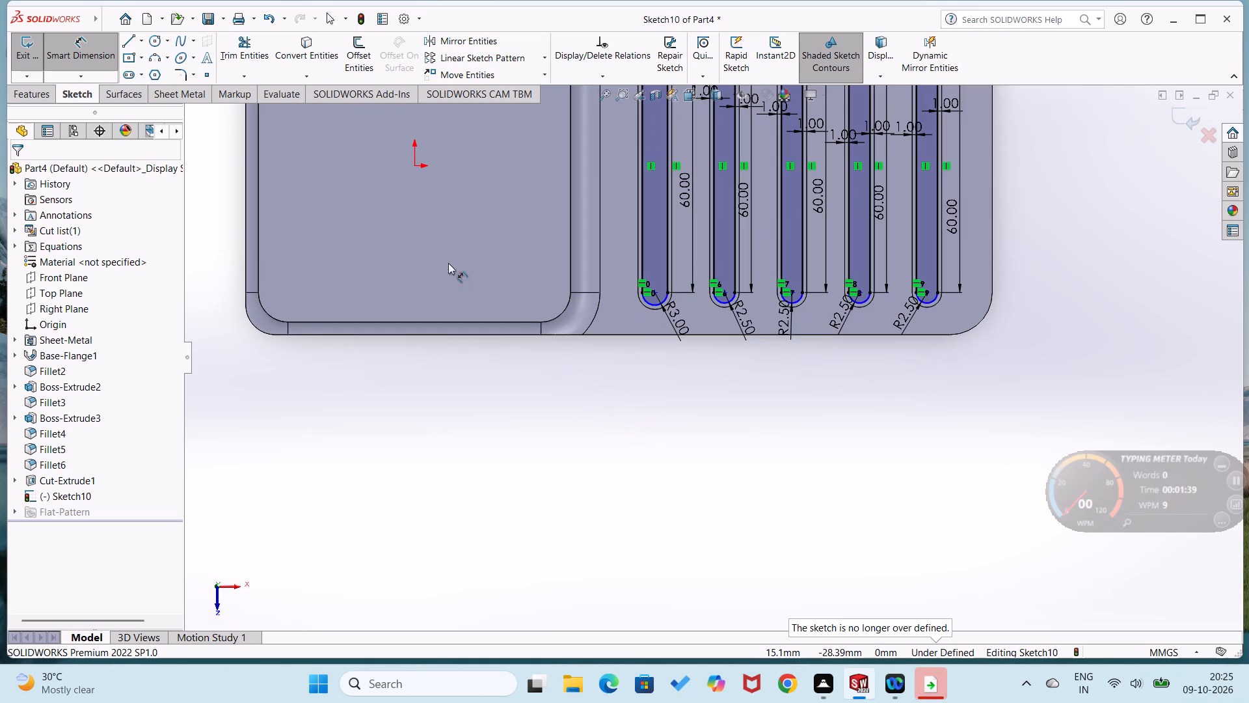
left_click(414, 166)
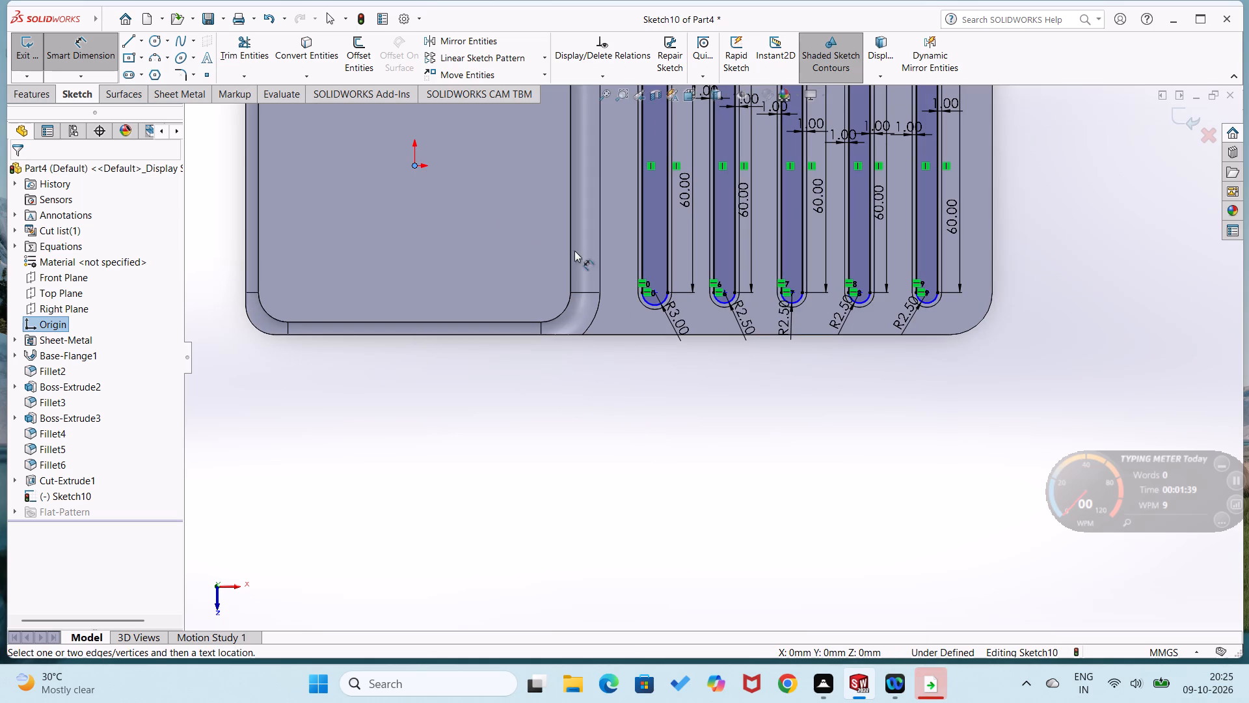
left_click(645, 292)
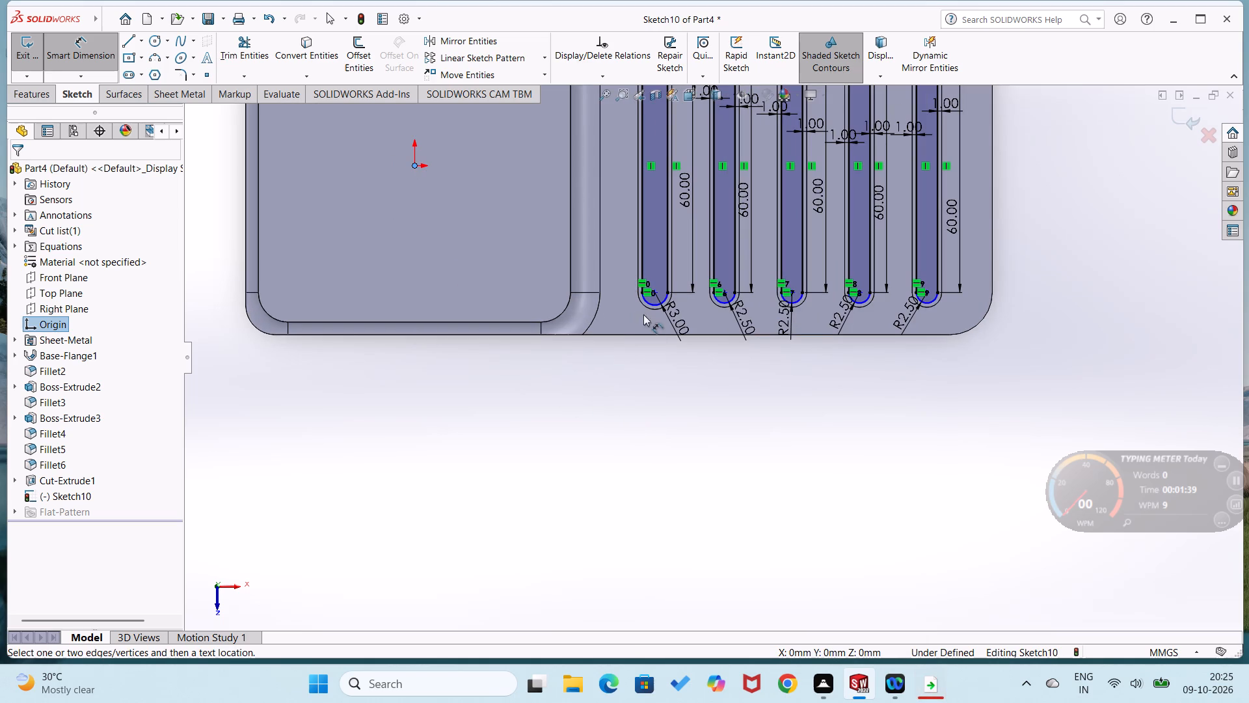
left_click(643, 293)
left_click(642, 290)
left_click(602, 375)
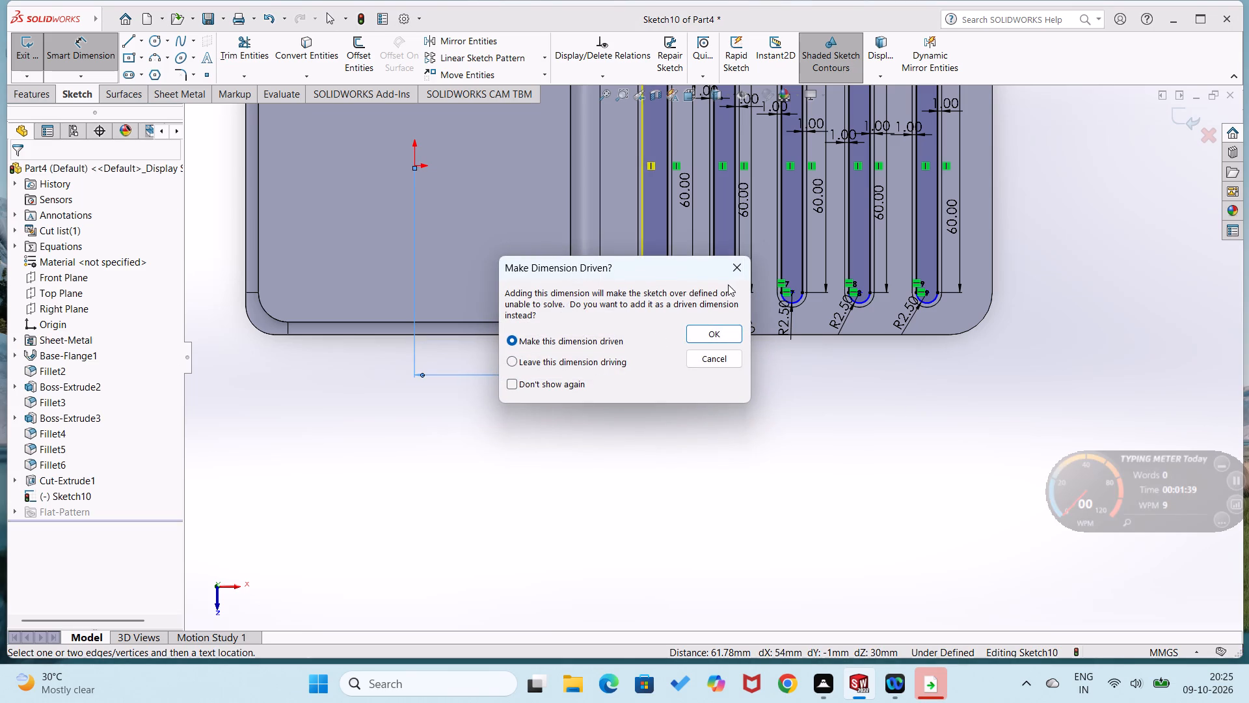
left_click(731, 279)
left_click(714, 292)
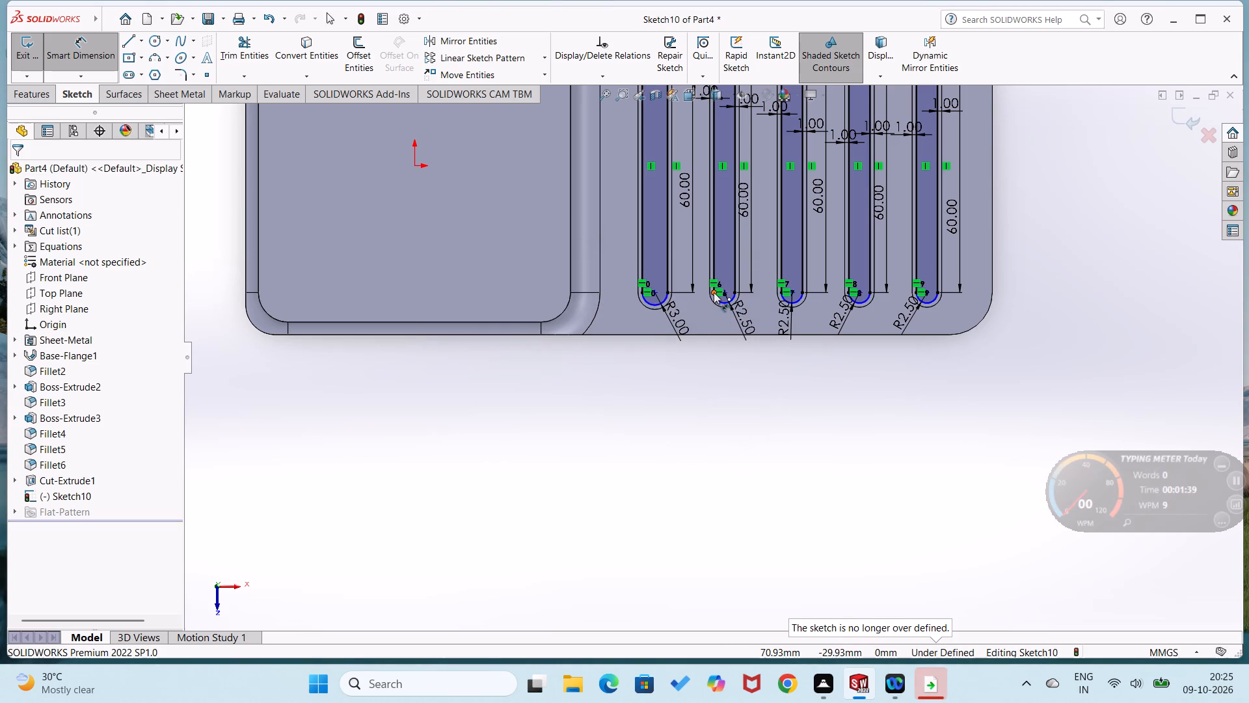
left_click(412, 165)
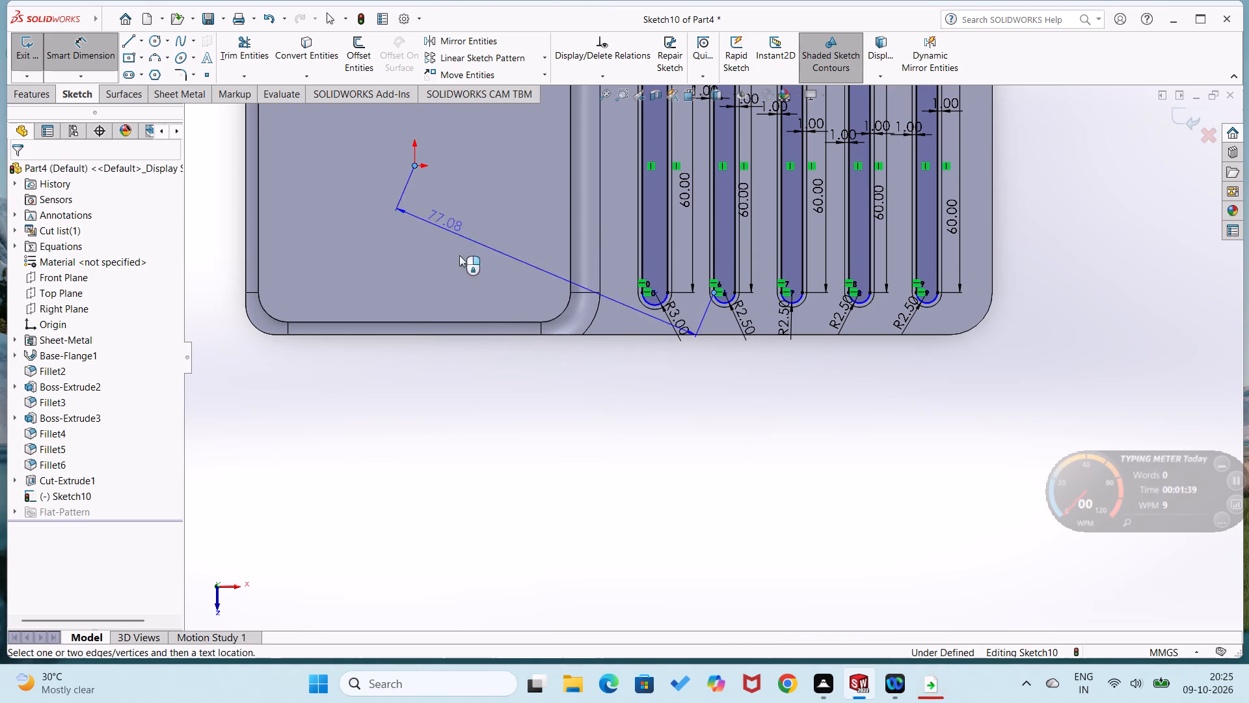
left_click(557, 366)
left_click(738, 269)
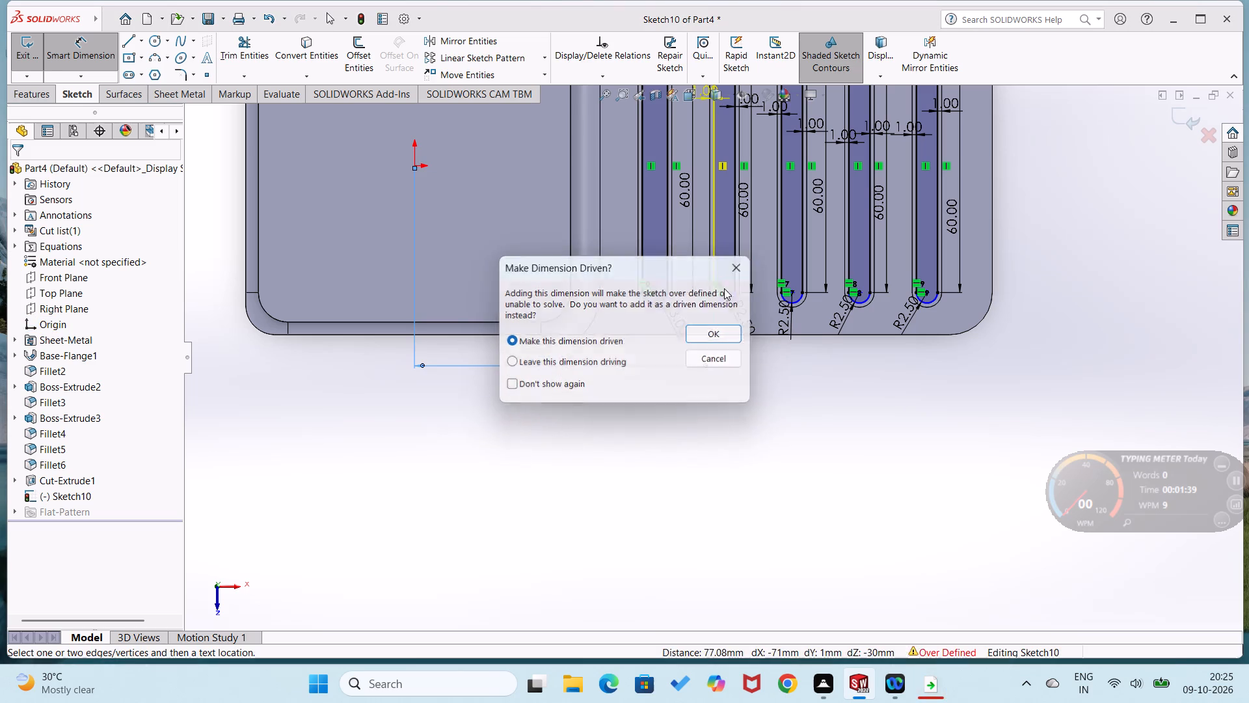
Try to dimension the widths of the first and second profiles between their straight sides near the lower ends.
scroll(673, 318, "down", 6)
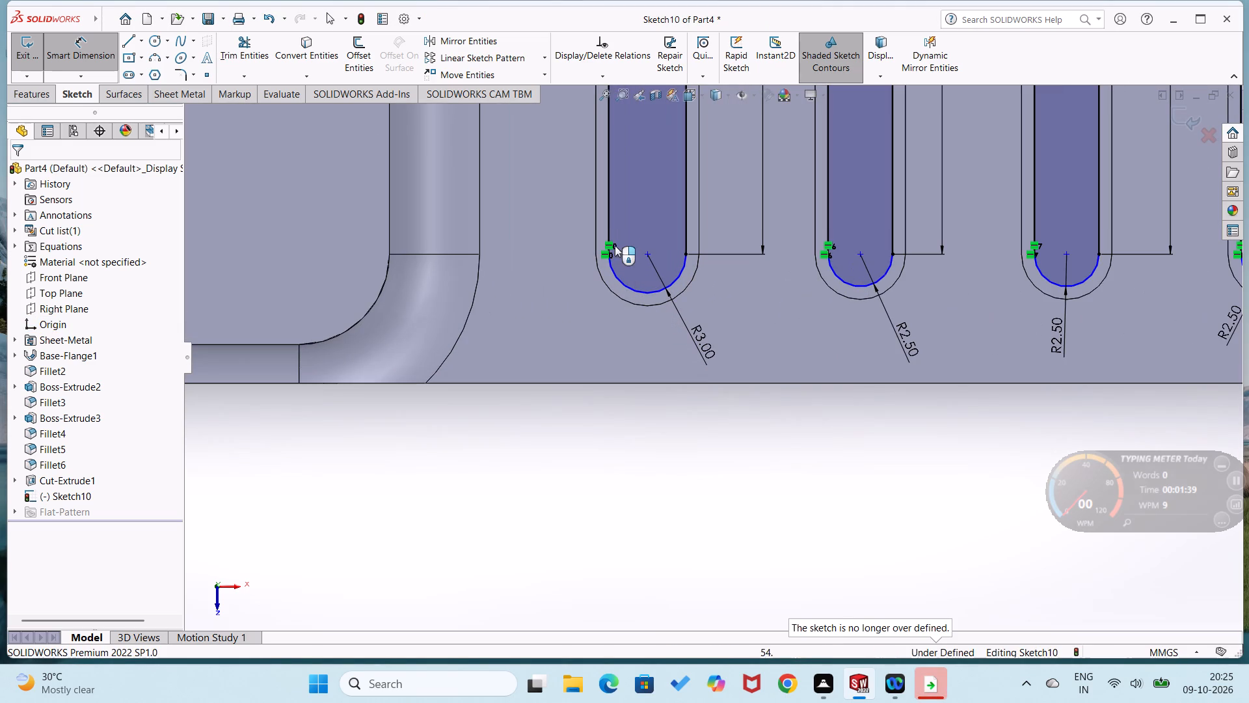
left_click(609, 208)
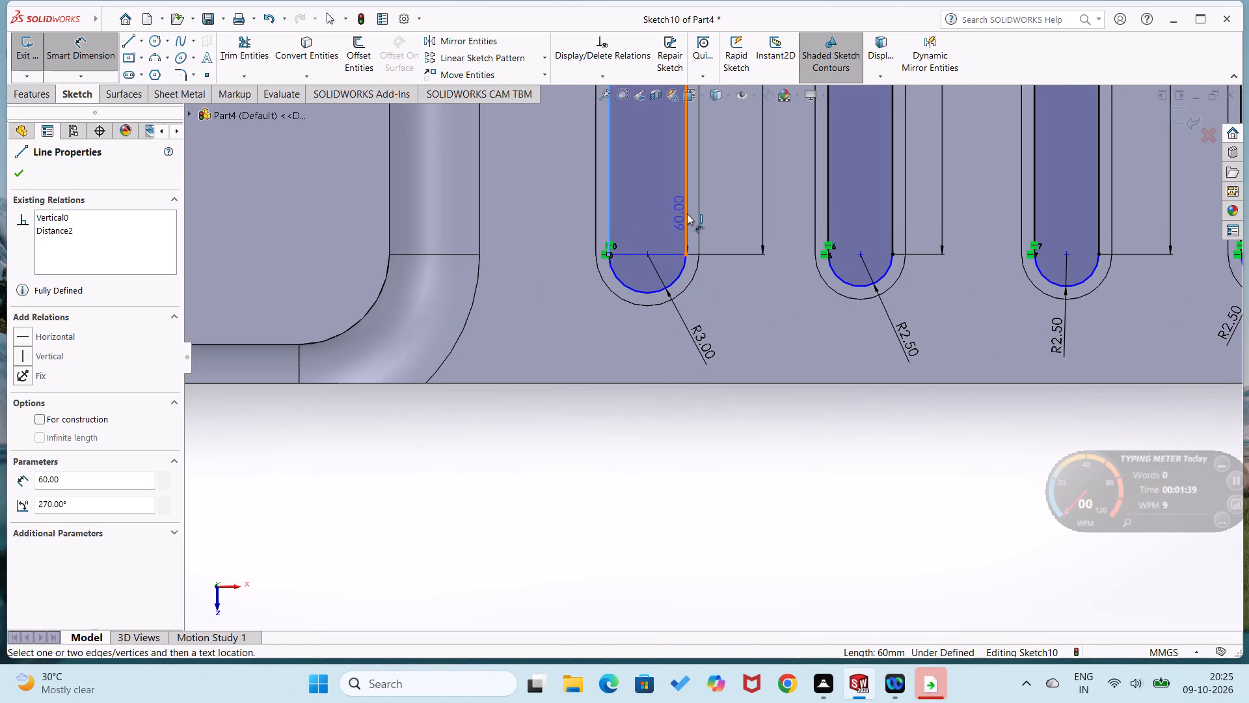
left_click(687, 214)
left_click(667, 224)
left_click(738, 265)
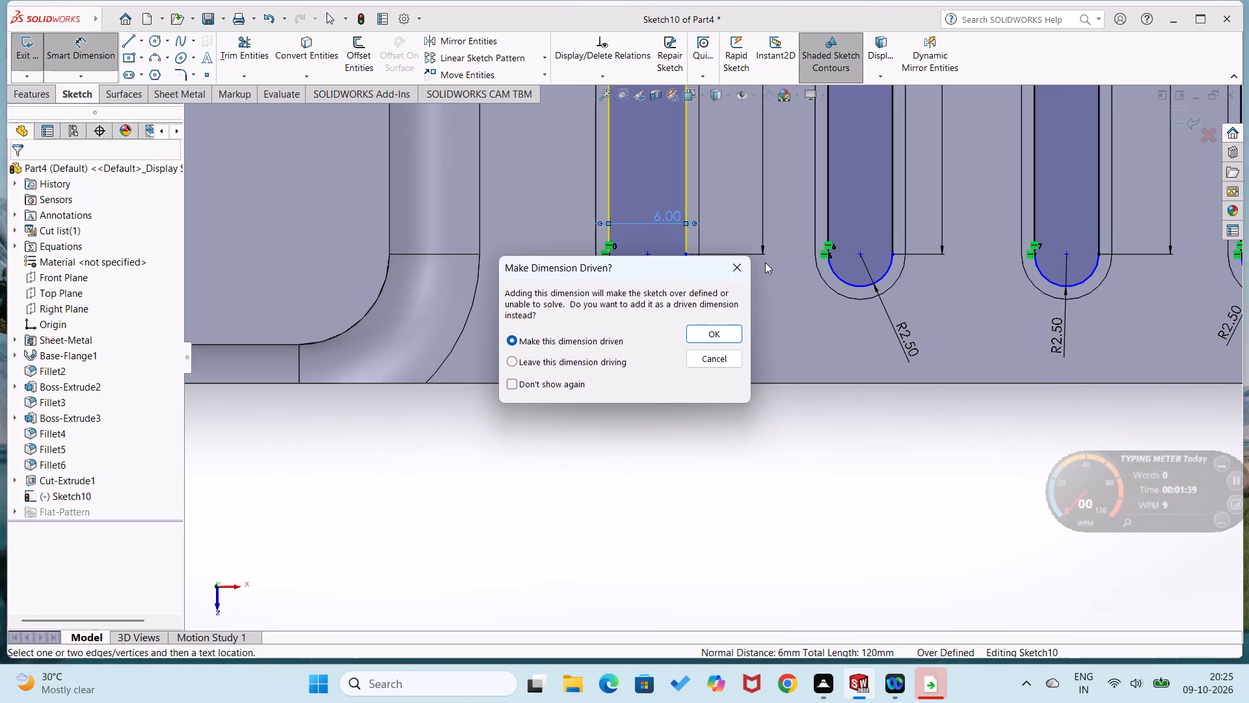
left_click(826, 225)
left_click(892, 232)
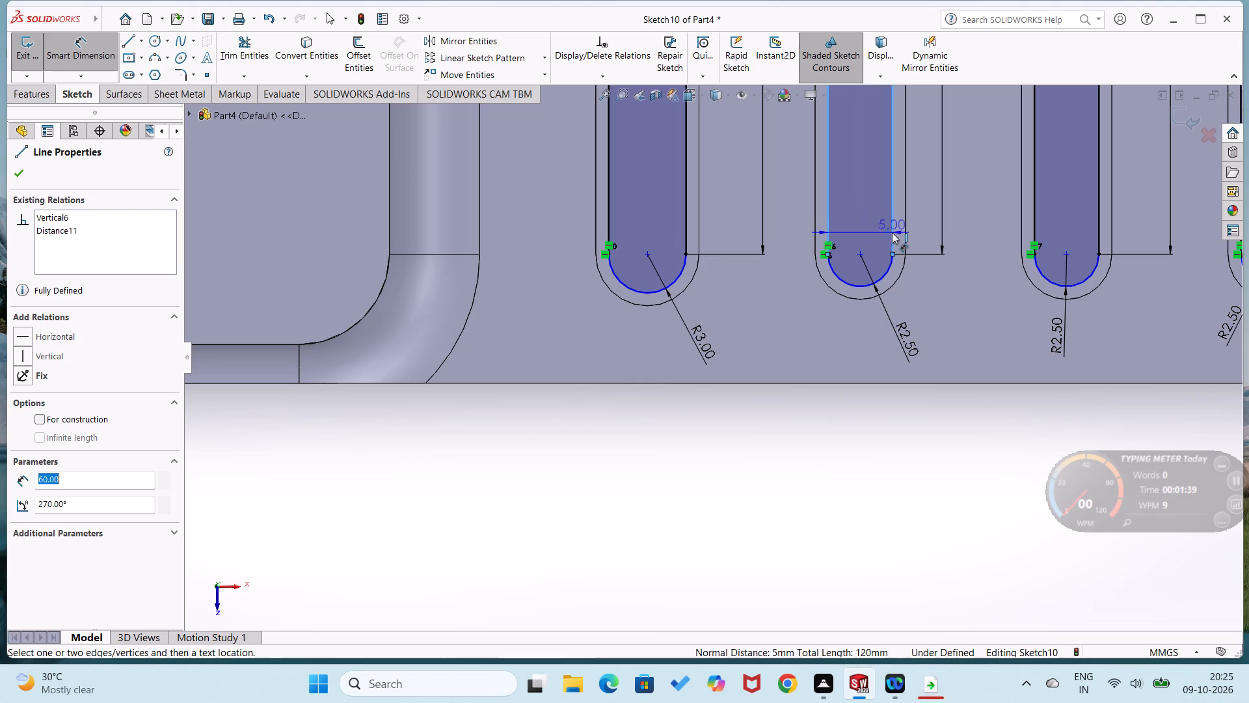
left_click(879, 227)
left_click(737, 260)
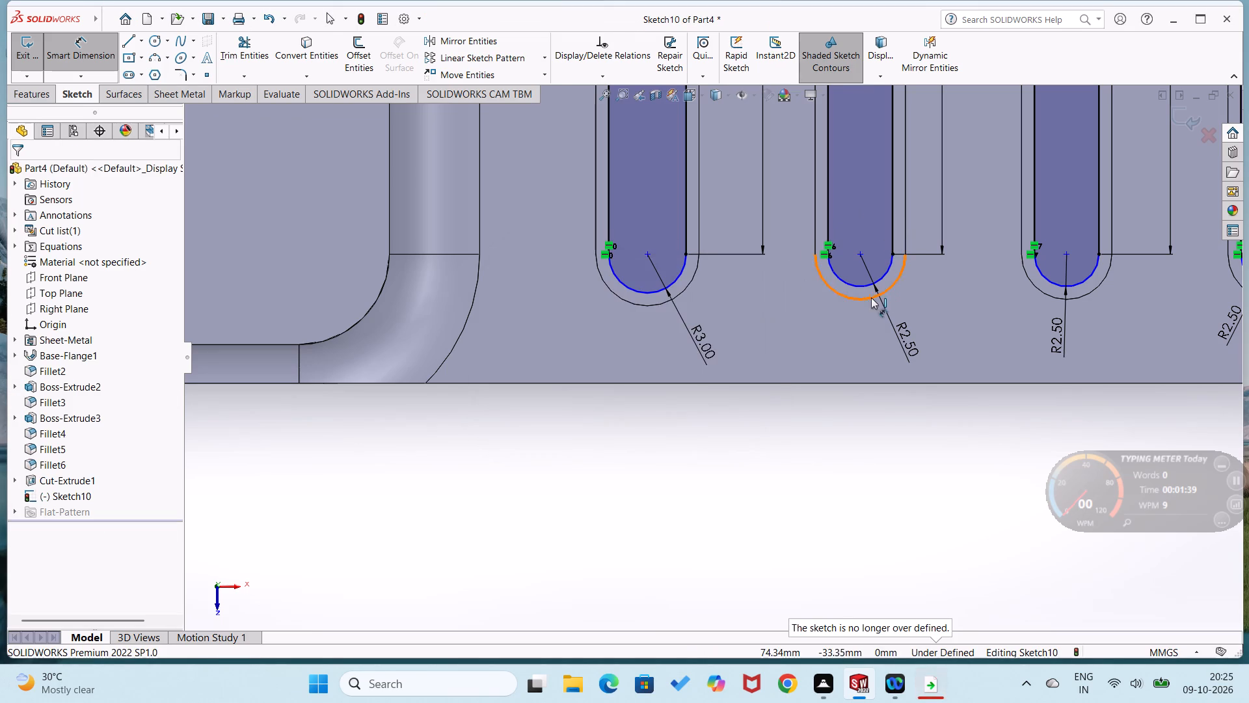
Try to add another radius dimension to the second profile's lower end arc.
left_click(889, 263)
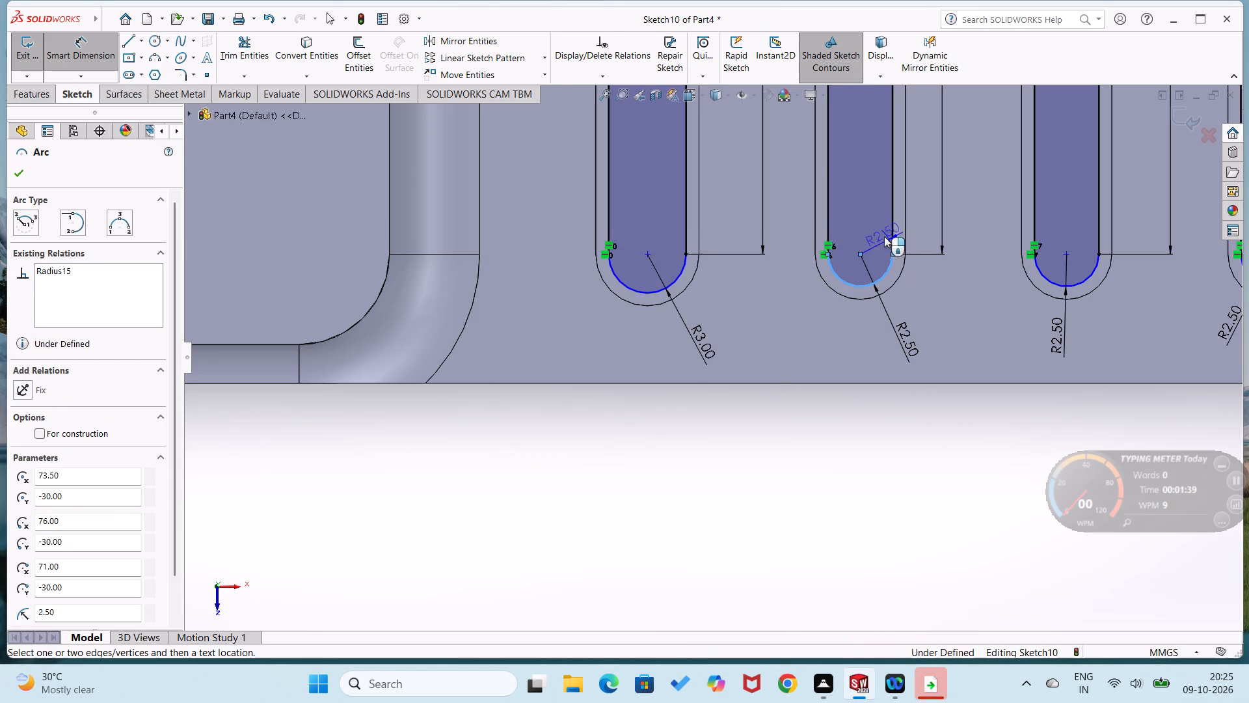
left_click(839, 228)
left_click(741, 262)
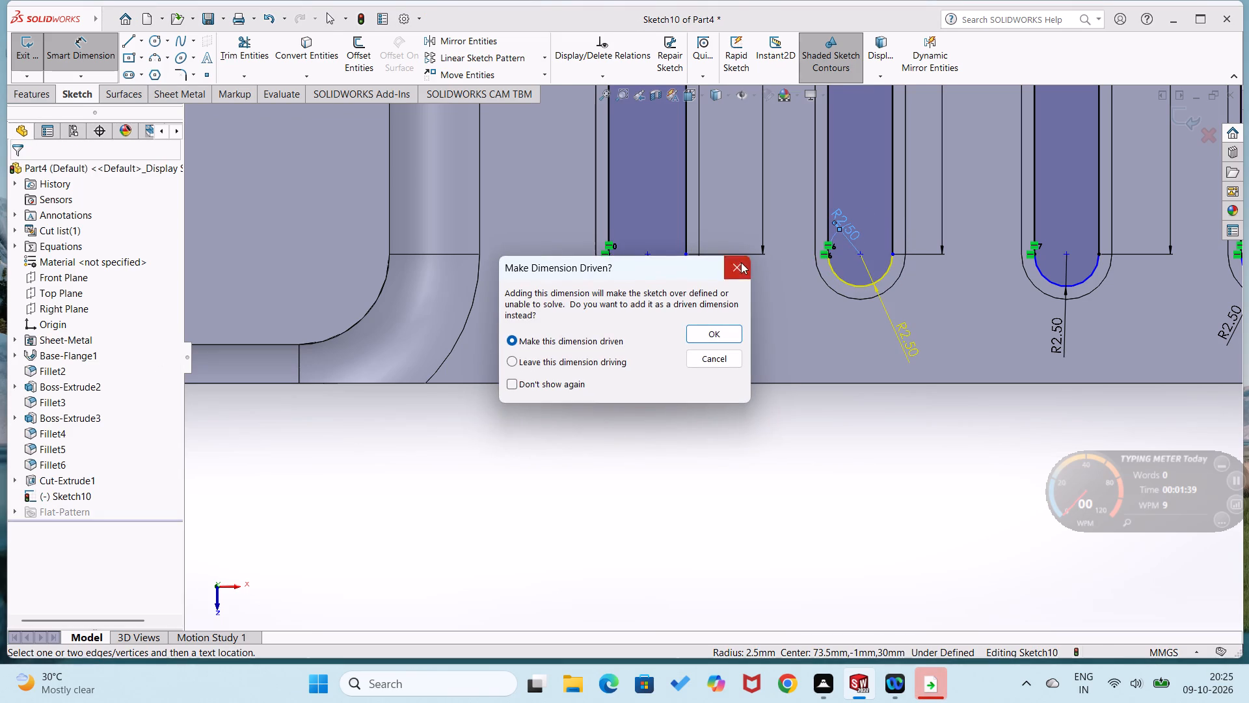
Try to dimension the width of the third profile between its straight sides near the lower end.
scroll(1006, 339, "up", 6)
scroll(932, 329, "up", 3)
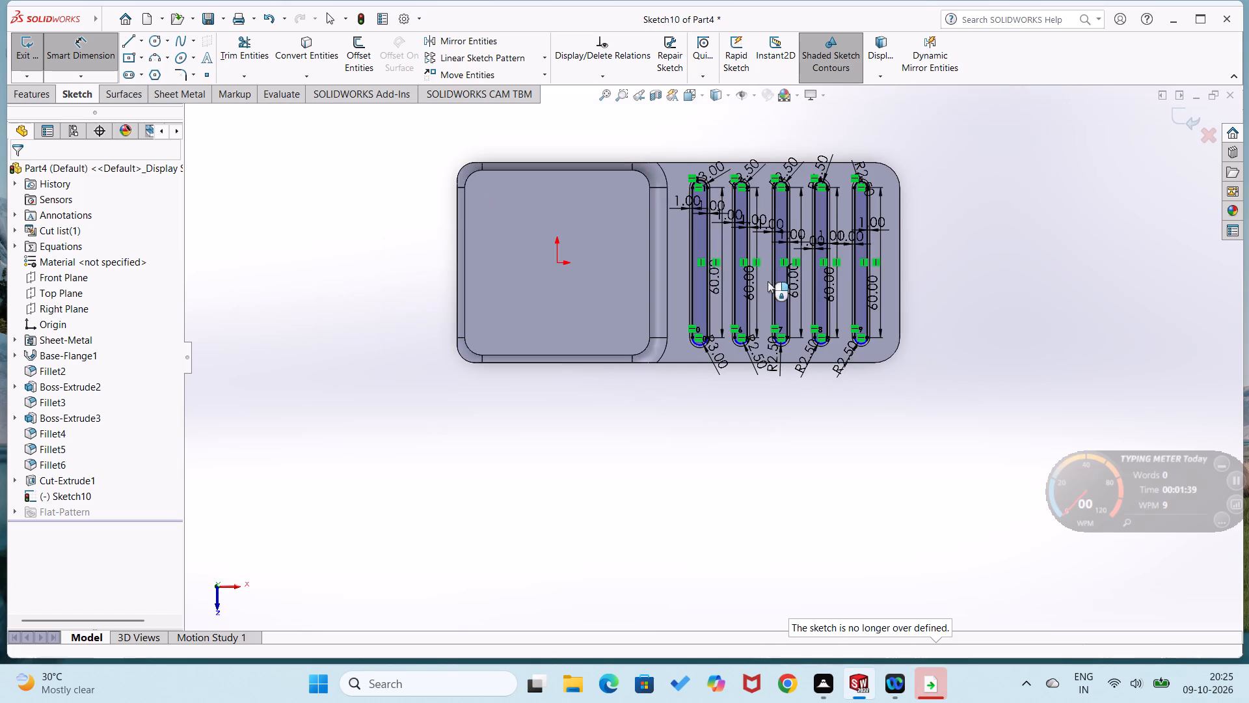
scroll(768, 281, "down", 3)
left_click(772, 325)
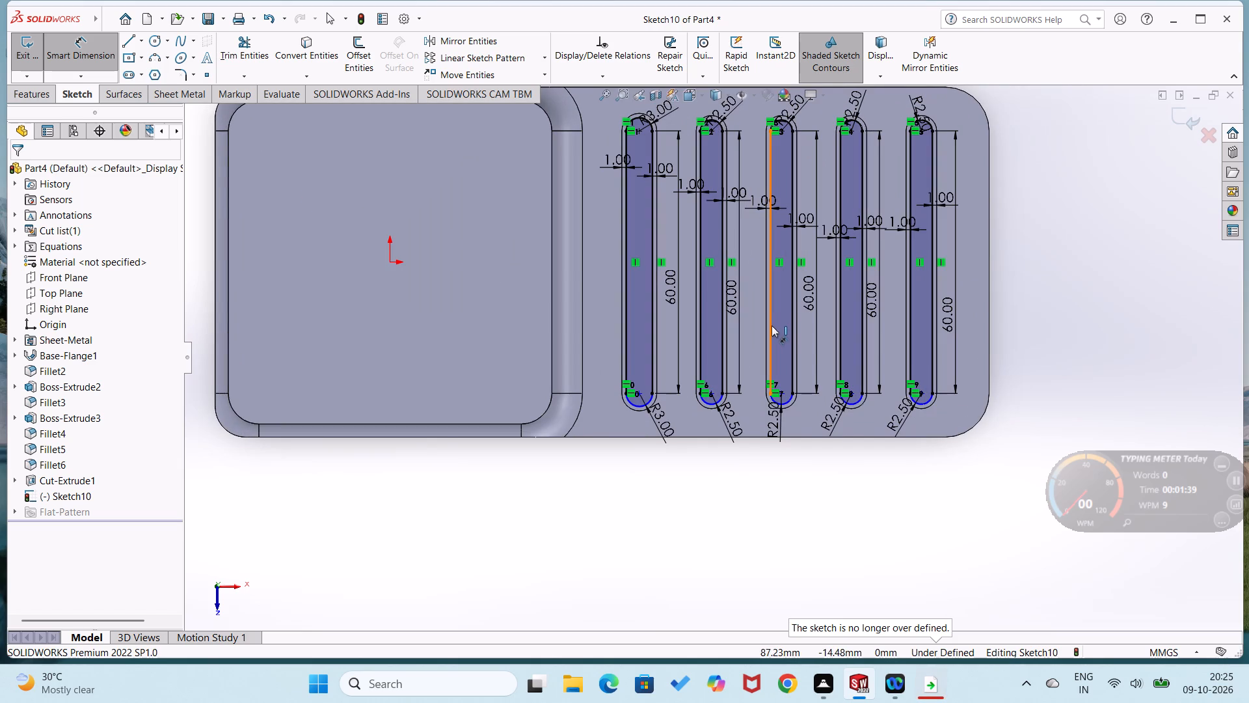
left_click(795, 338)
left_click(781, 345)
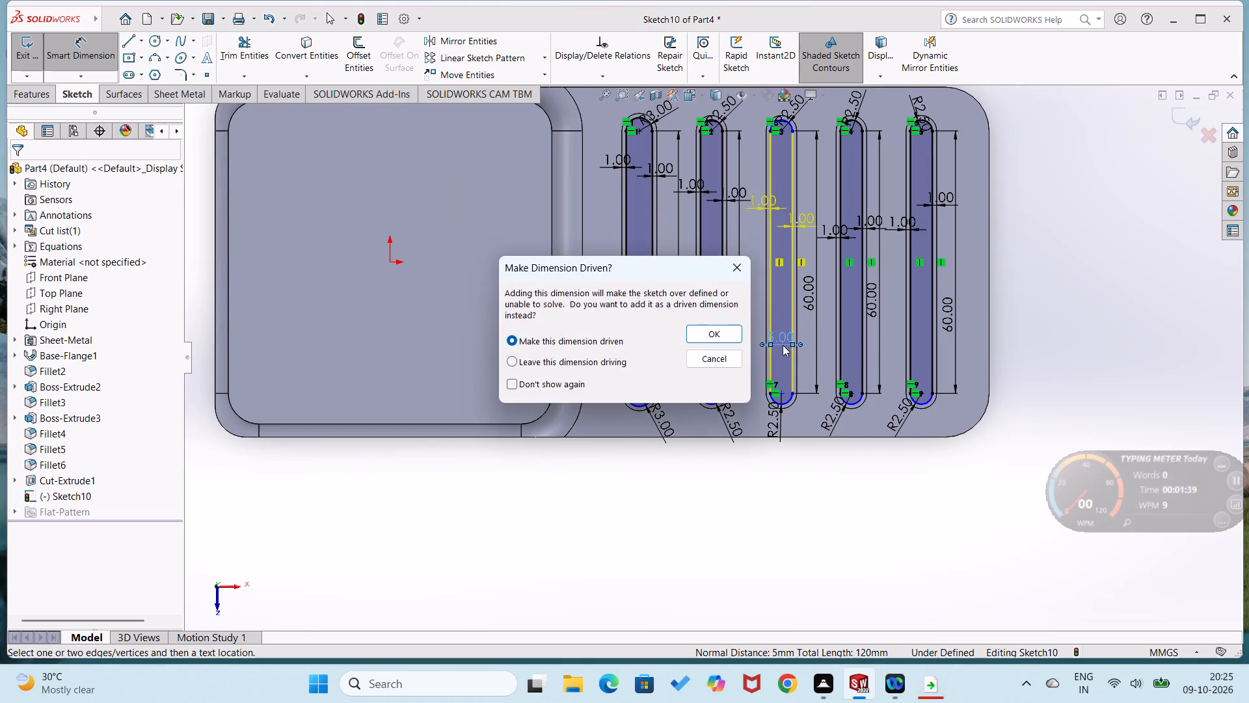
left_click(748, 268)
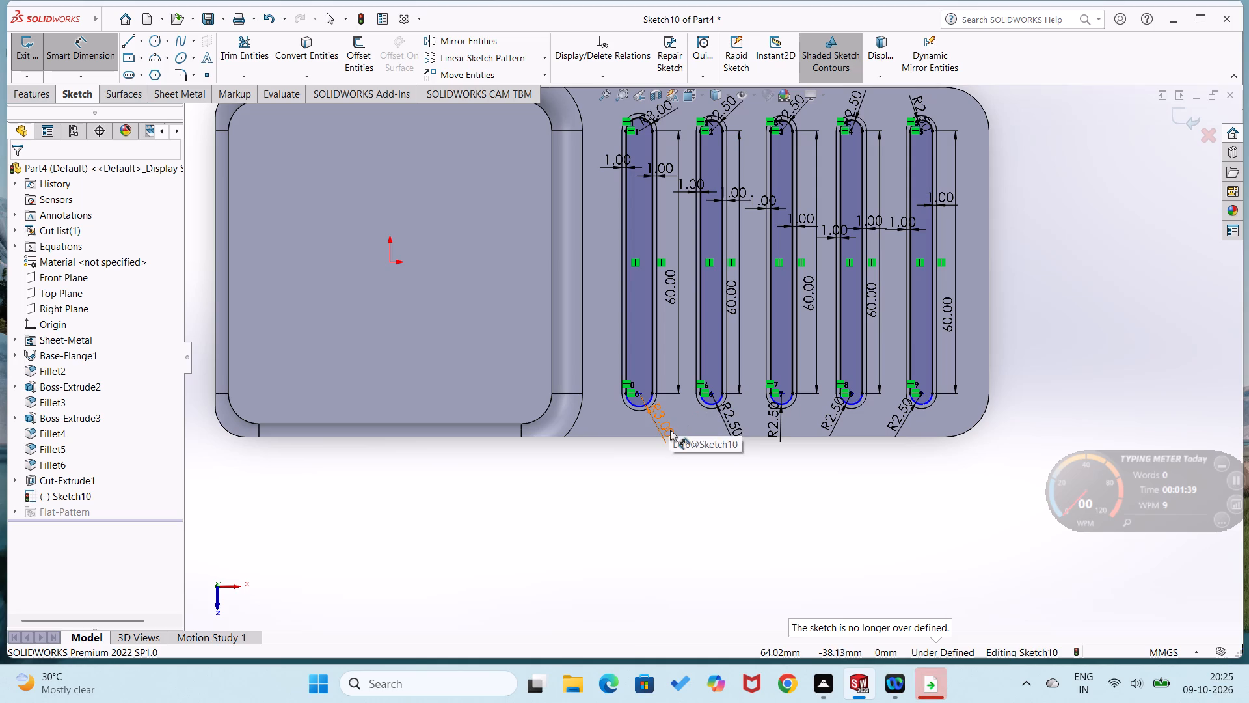
Dimension the horizontal gap between the first profile's lower right-hand corner point and the surrounding slot edge as 1 mm.
scroll(736, 435, "down", 3)
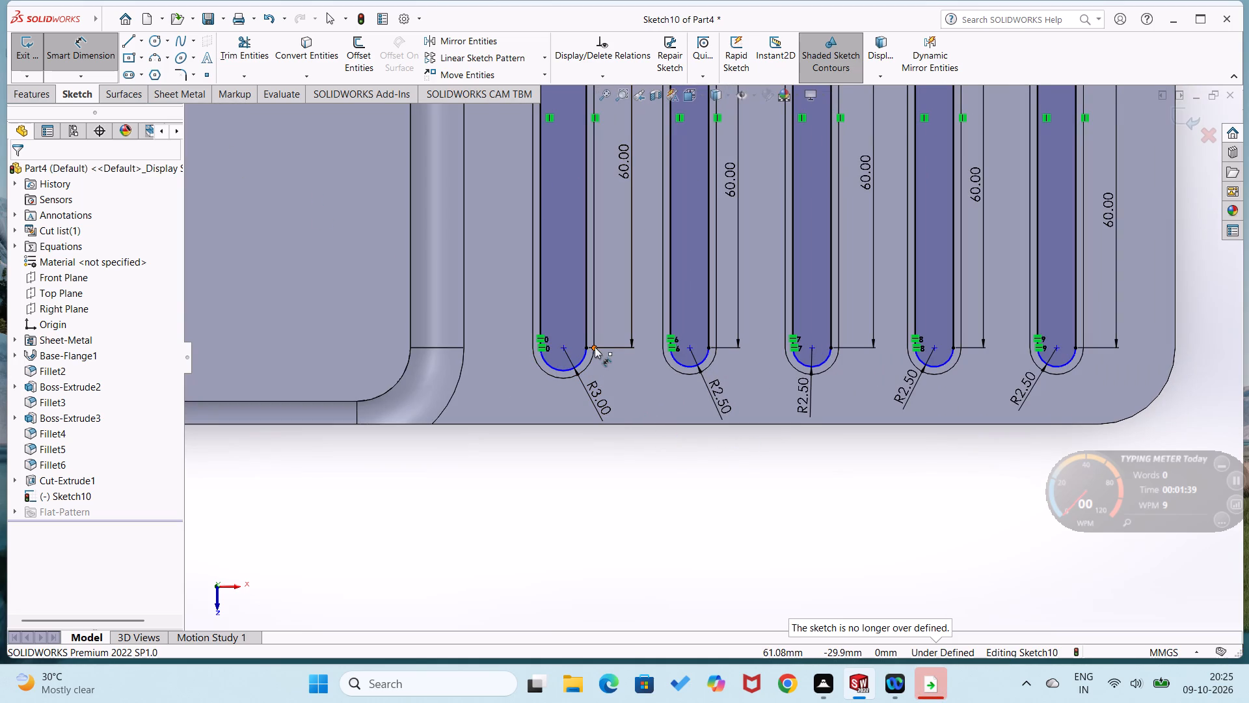
scroll(595, 351, "down", 3)
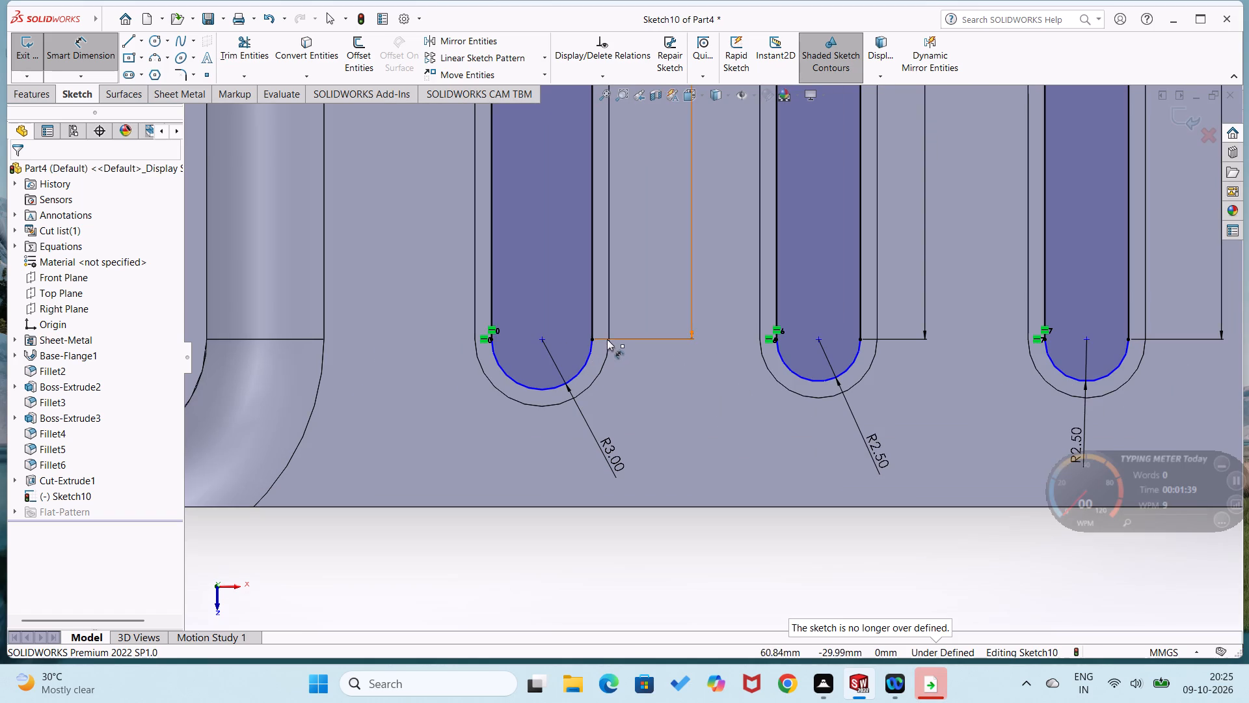
left_click(609, 337)
left_click(592, 338)
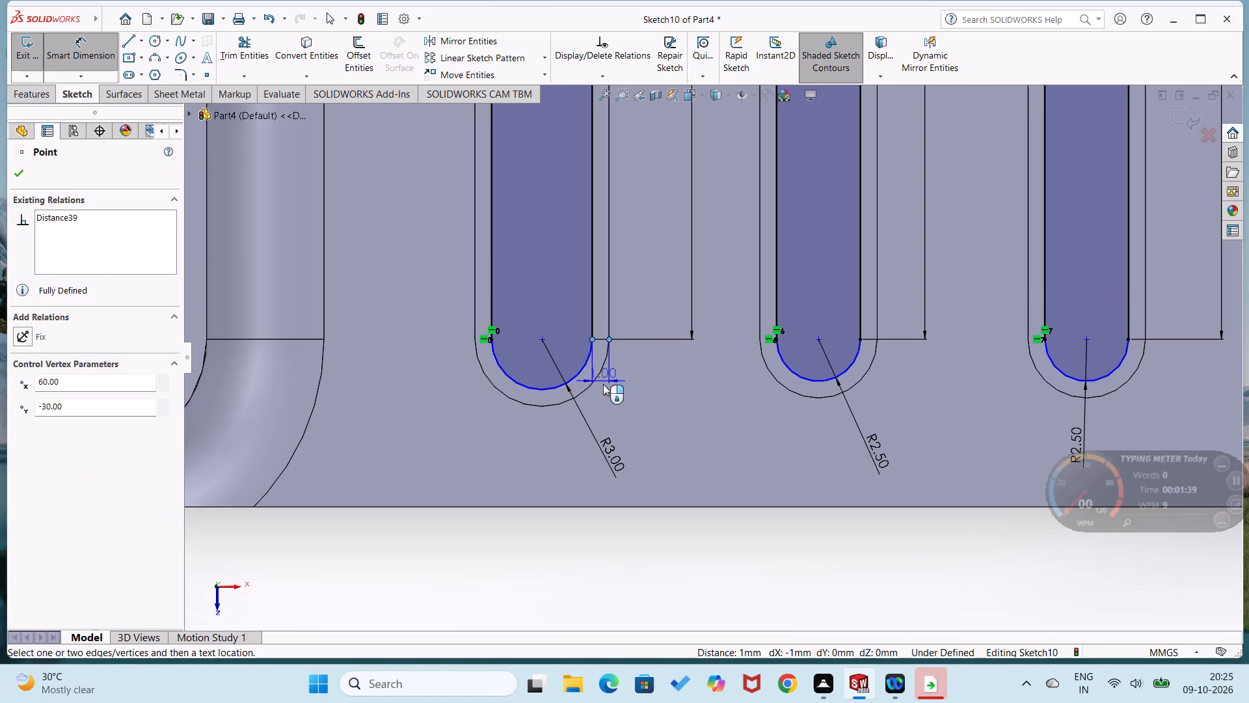
left_click(604, 385)
left_click(550, 359)
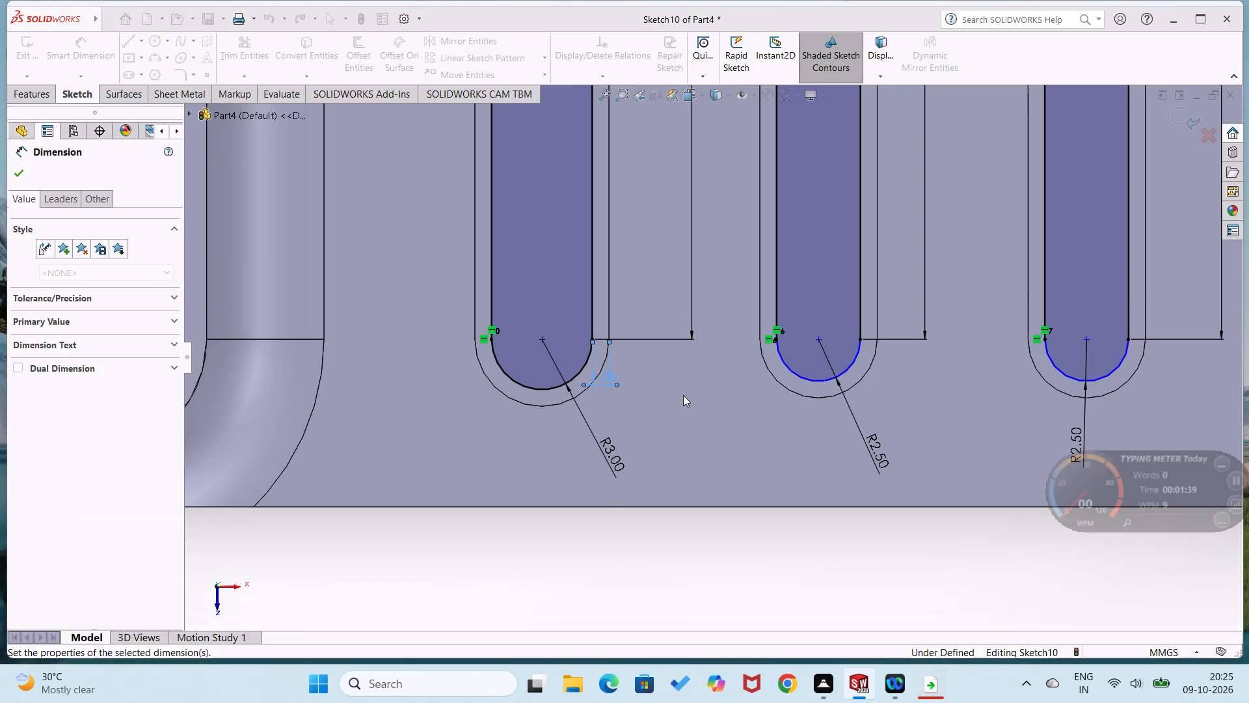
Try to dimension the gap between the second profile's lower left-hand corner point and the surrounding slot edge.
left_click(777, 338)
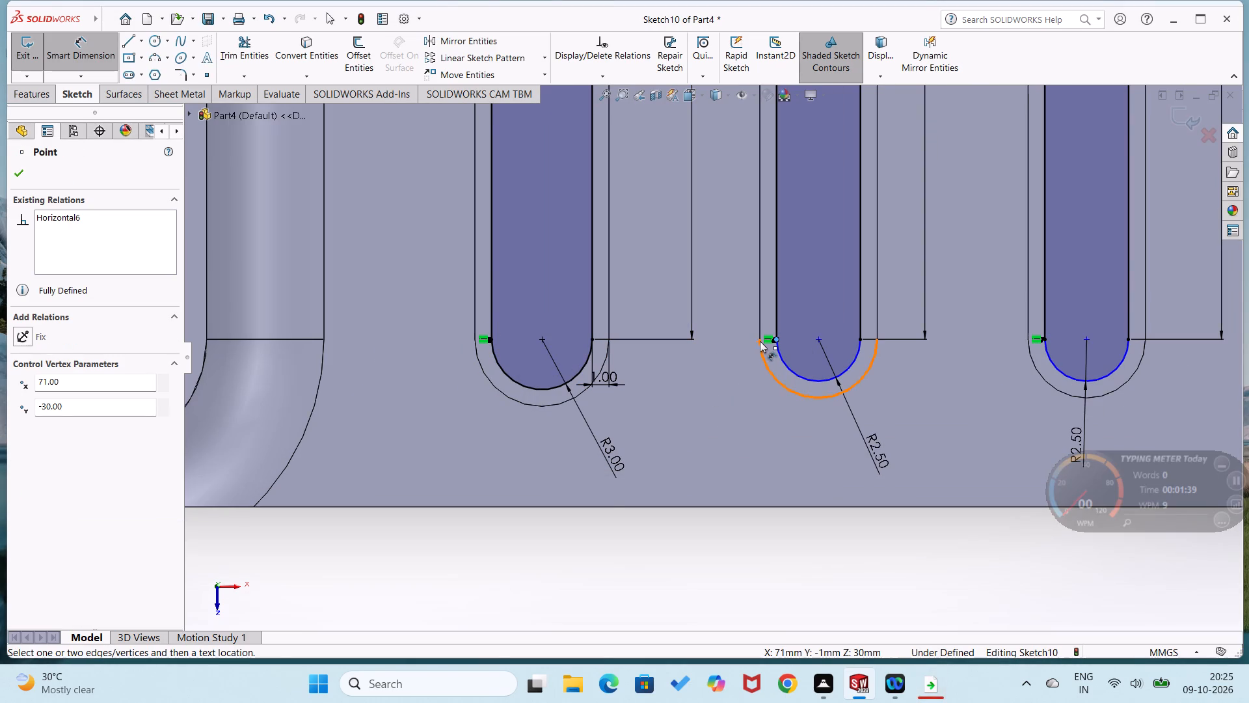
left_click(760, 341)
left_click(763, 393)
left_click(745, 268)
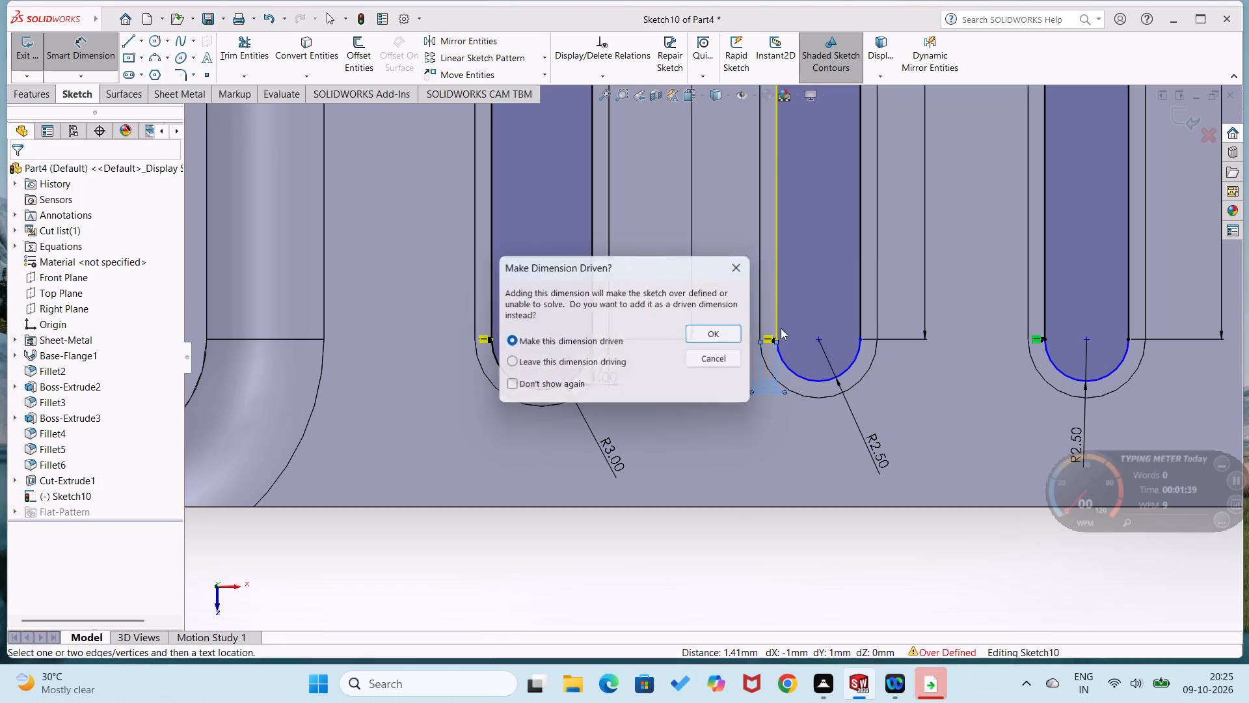
Dimension the gaps from the lower right-hand corner points of the second and third profiles to their slot edges as 1 mm.
left_click(863, 339)
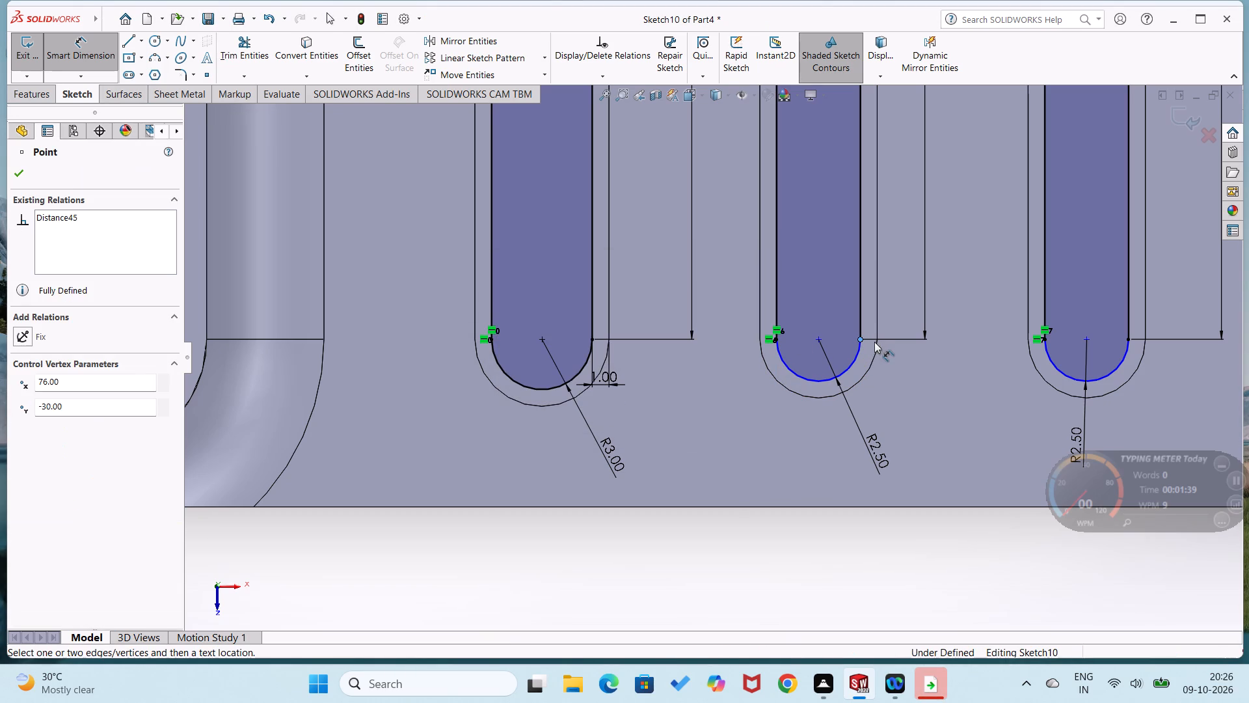
left_click(880, 339)
left_click(876, 339)
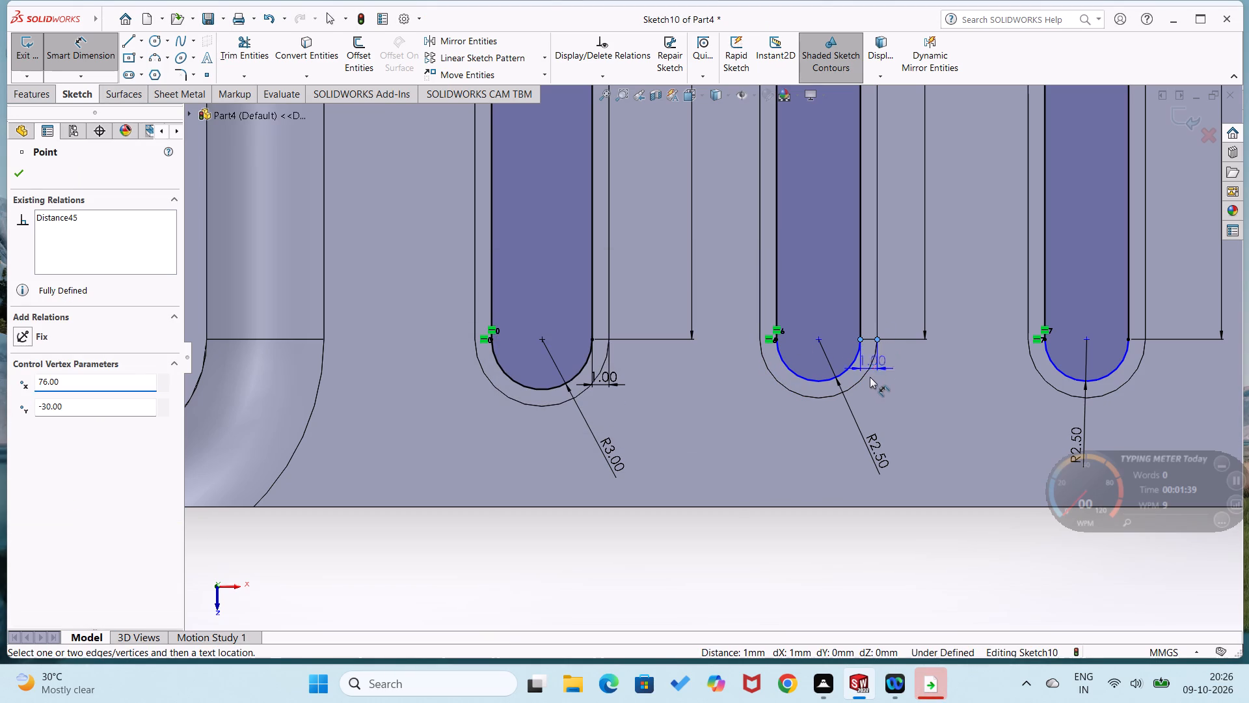
left_click(868, 381)
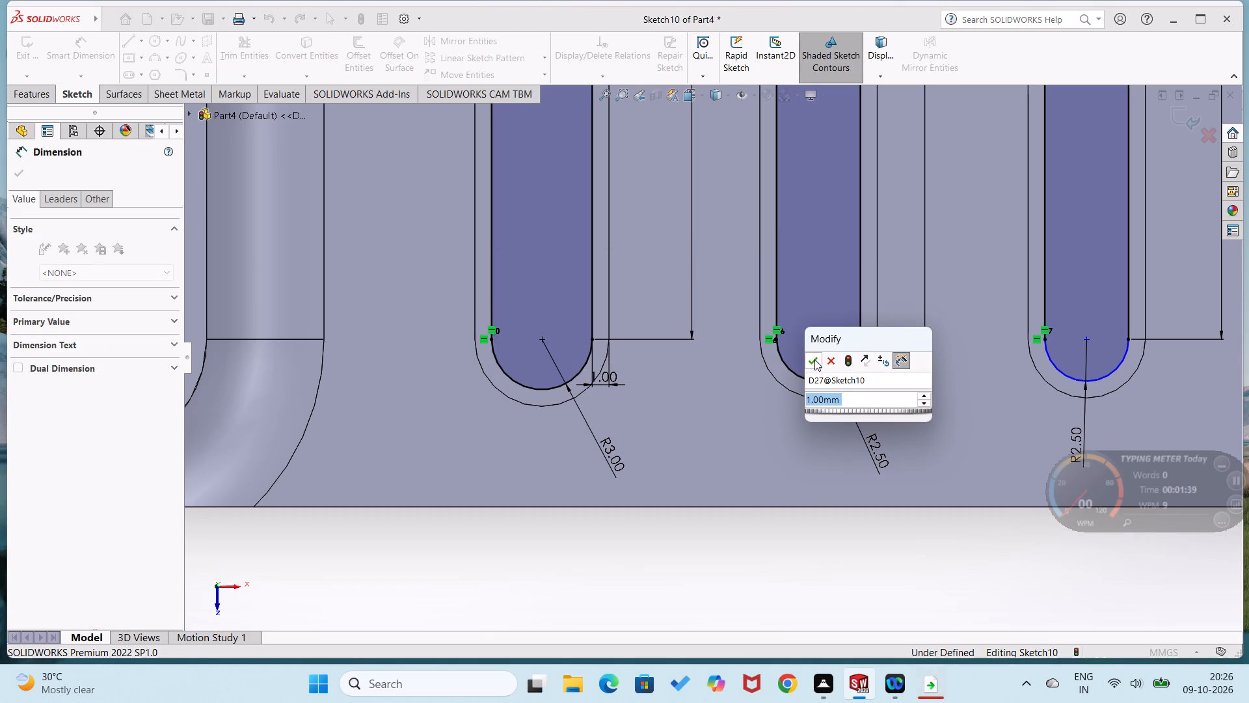
left_click(814, 359)
scroll(1043, 417, "up", 5)
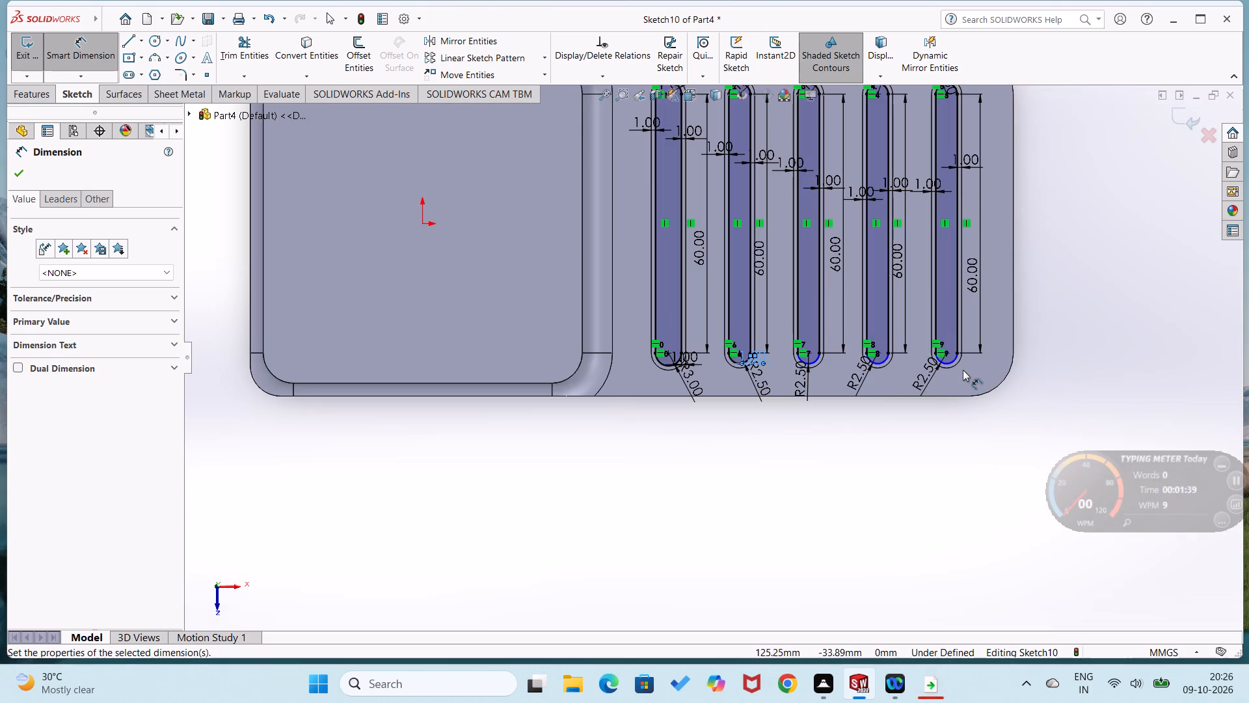
scroll(962, 371, "down", 5)
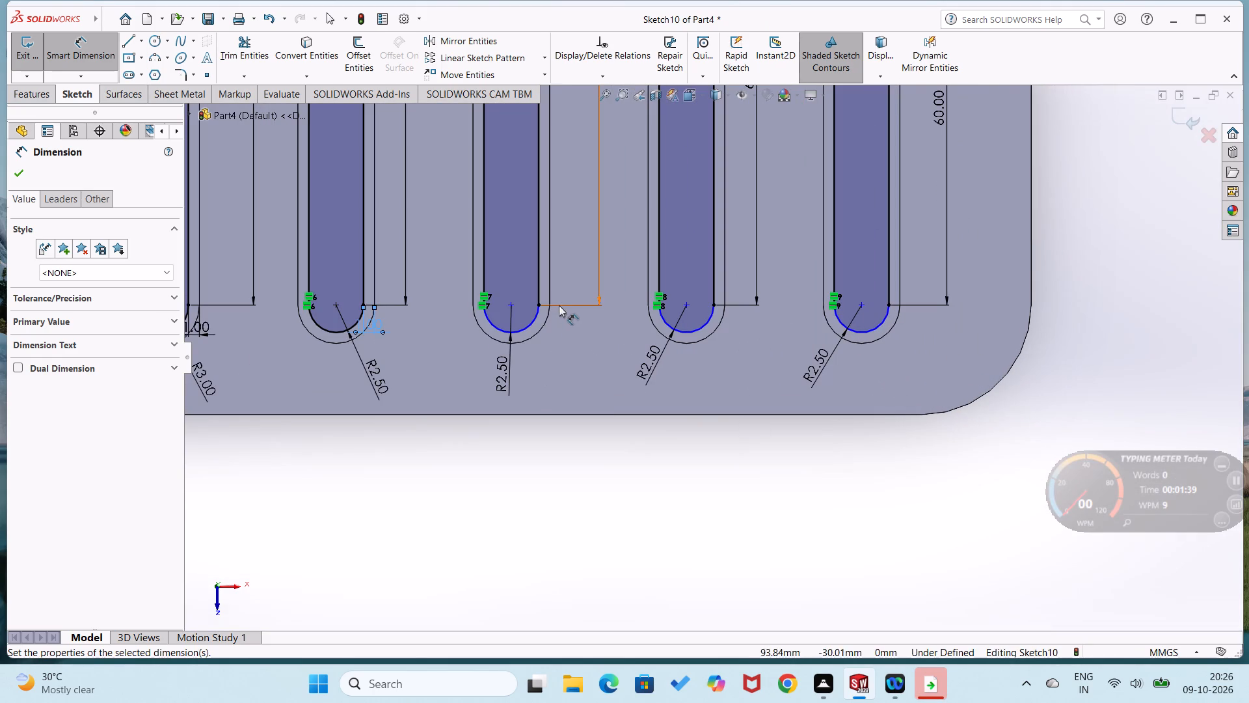
left_click(550, 306)
left_click(540, 305)
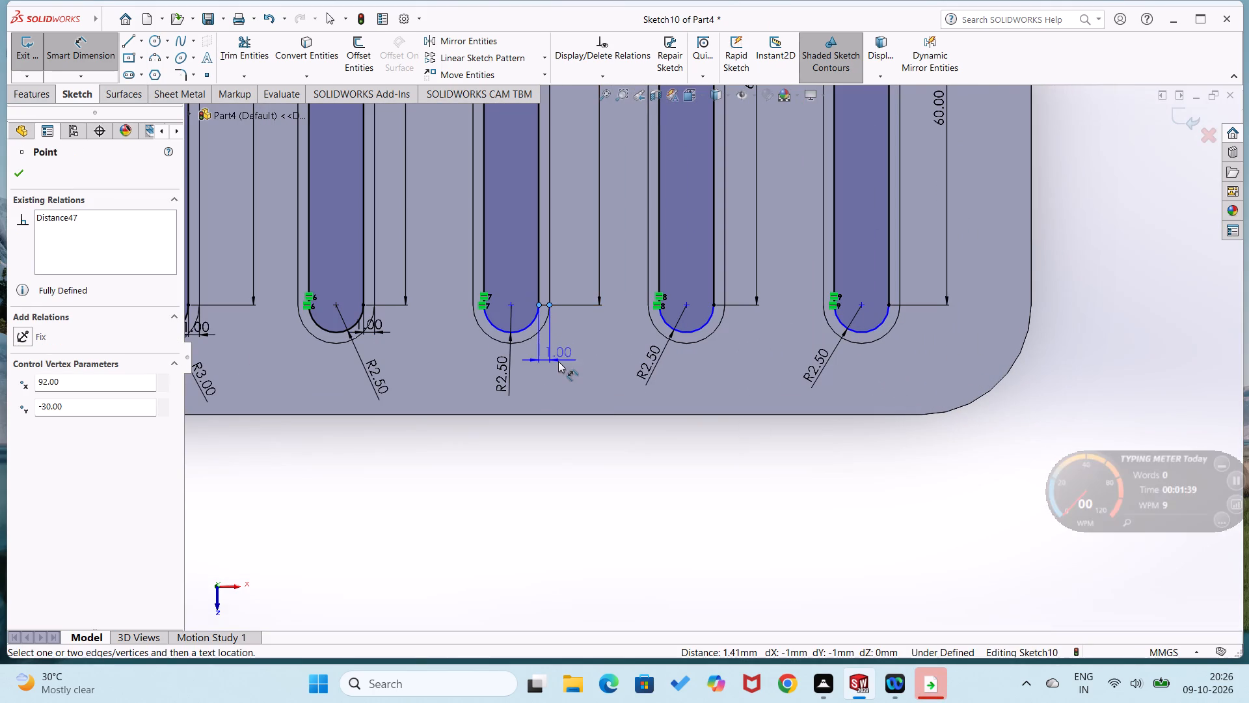
left_click(558, 361)
left_click(713, 307)
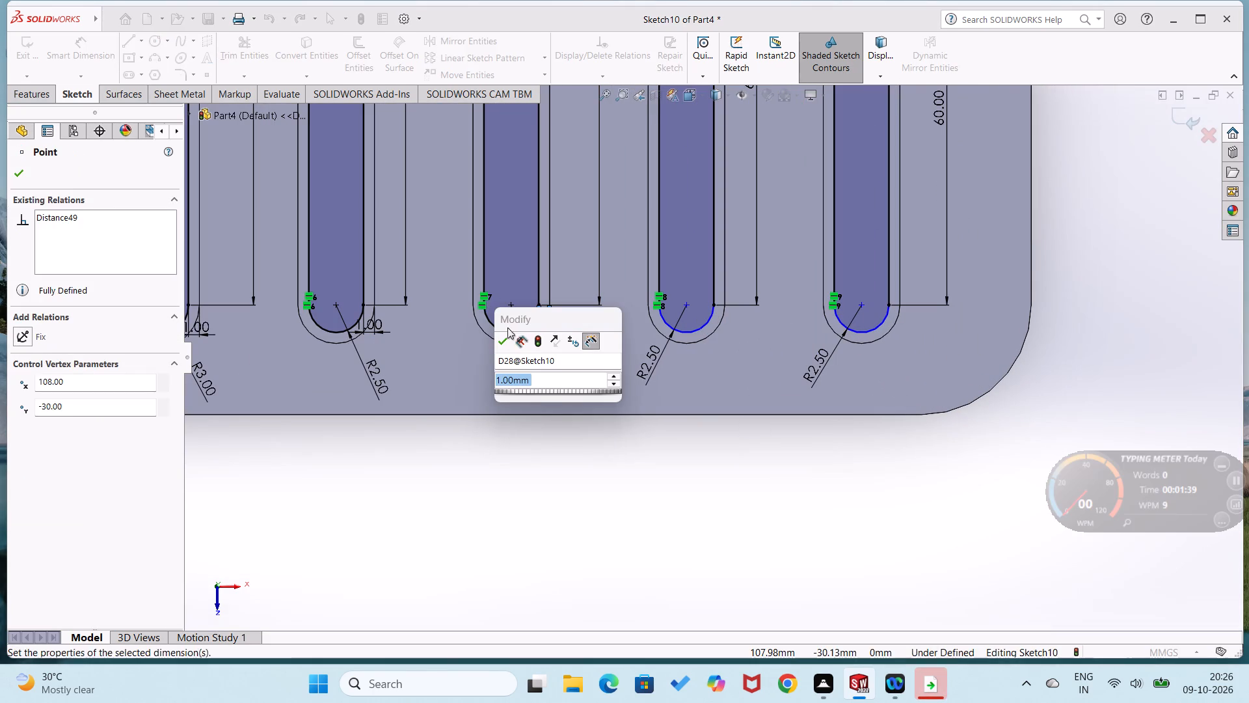
left_click(505, 346)
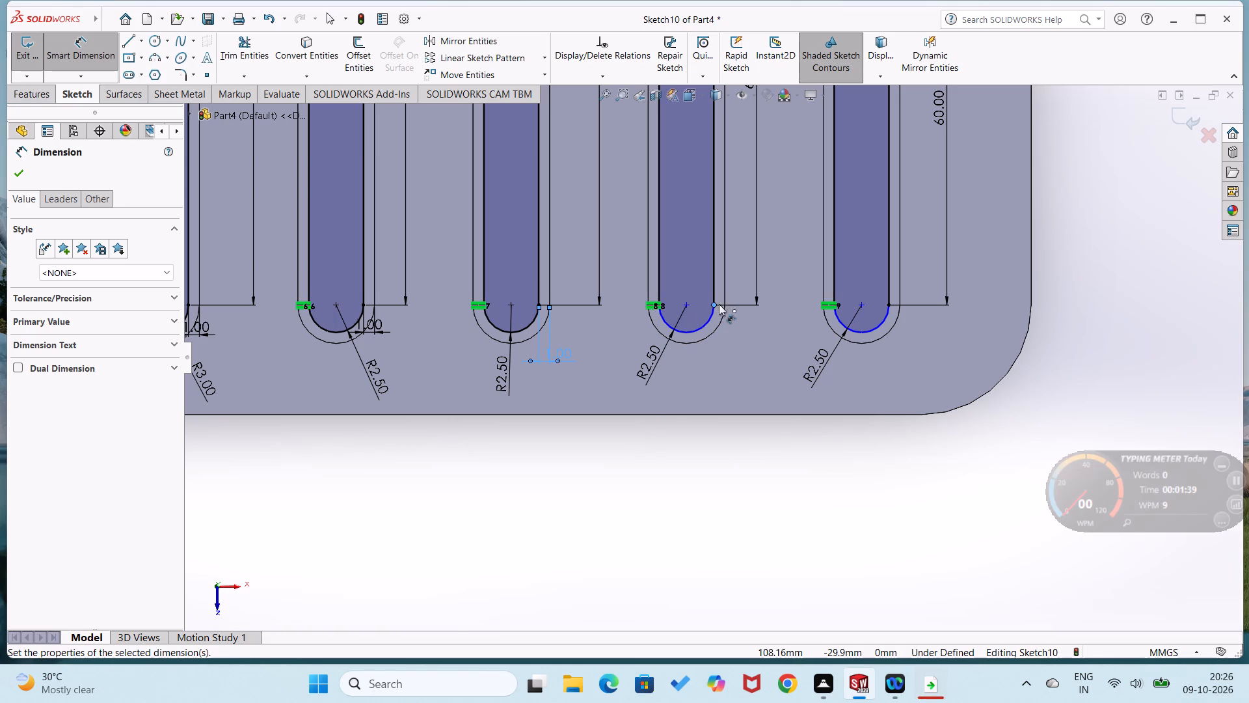
Dimension the gaps from the lower right-hand corner points of the fourth and fifth profiles to their slot edges as 1 mm.
left_click(725, 307)
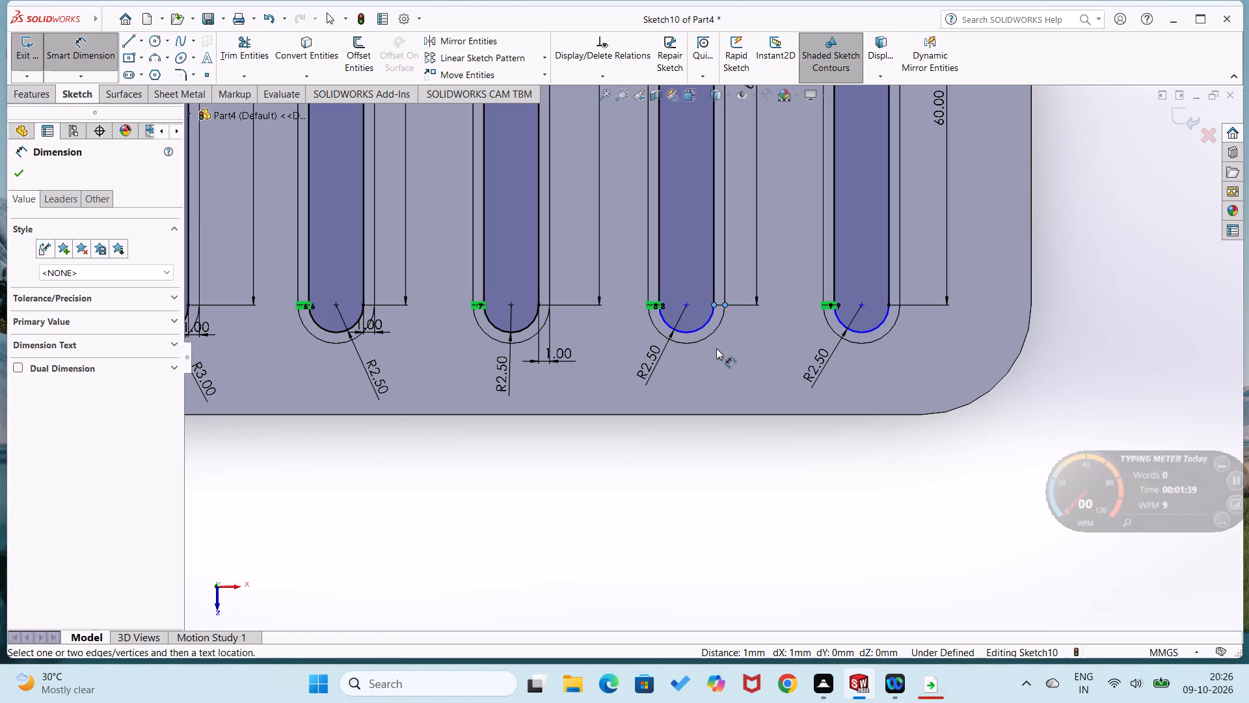
left_click(719, 340)
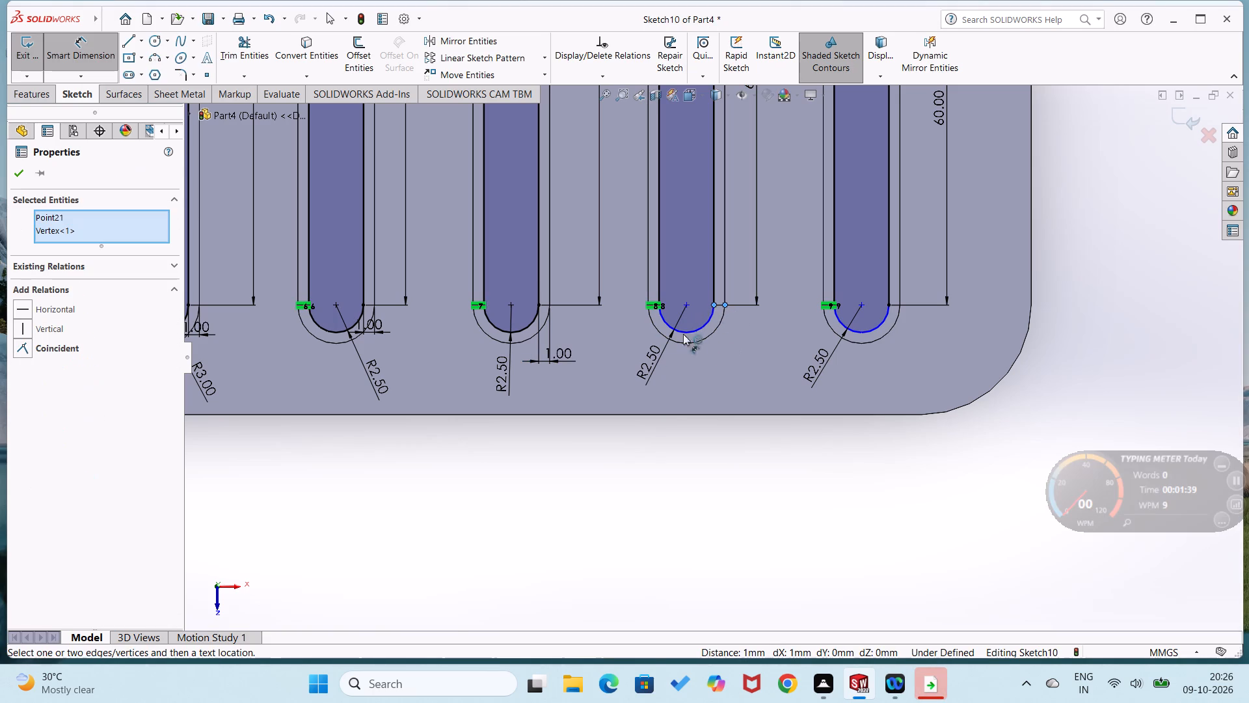
key("Escape")
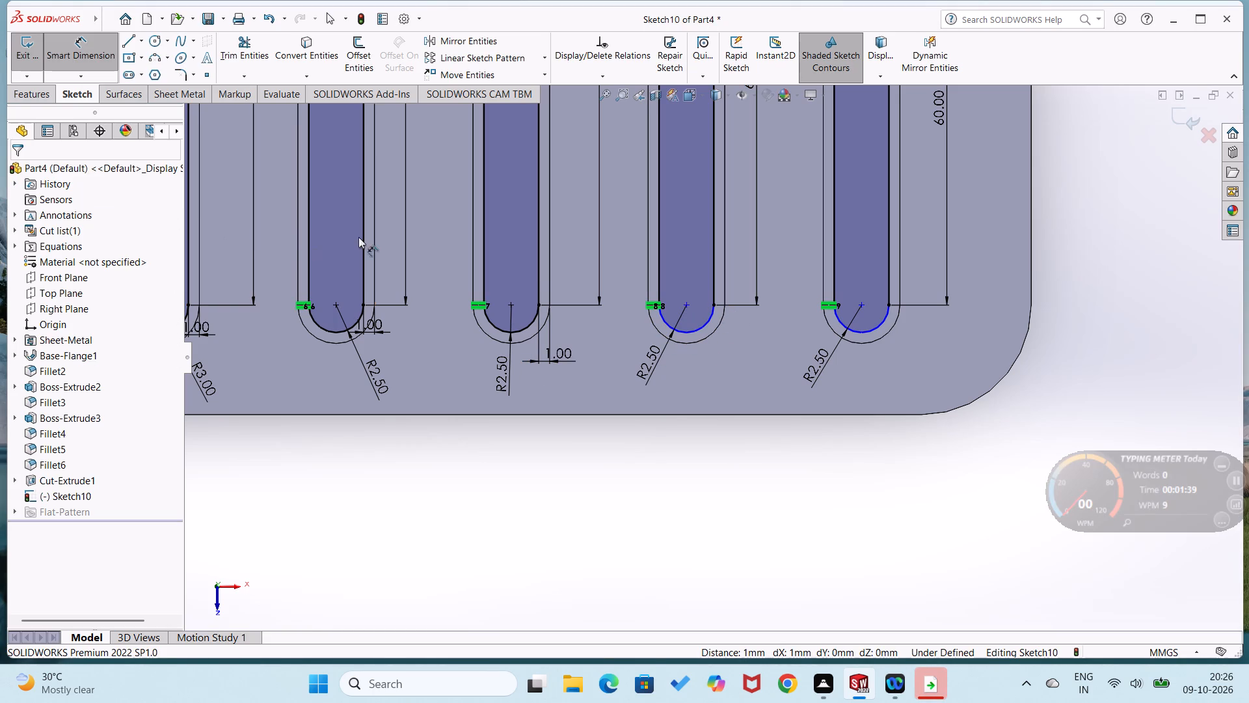
left_click(717, 307)
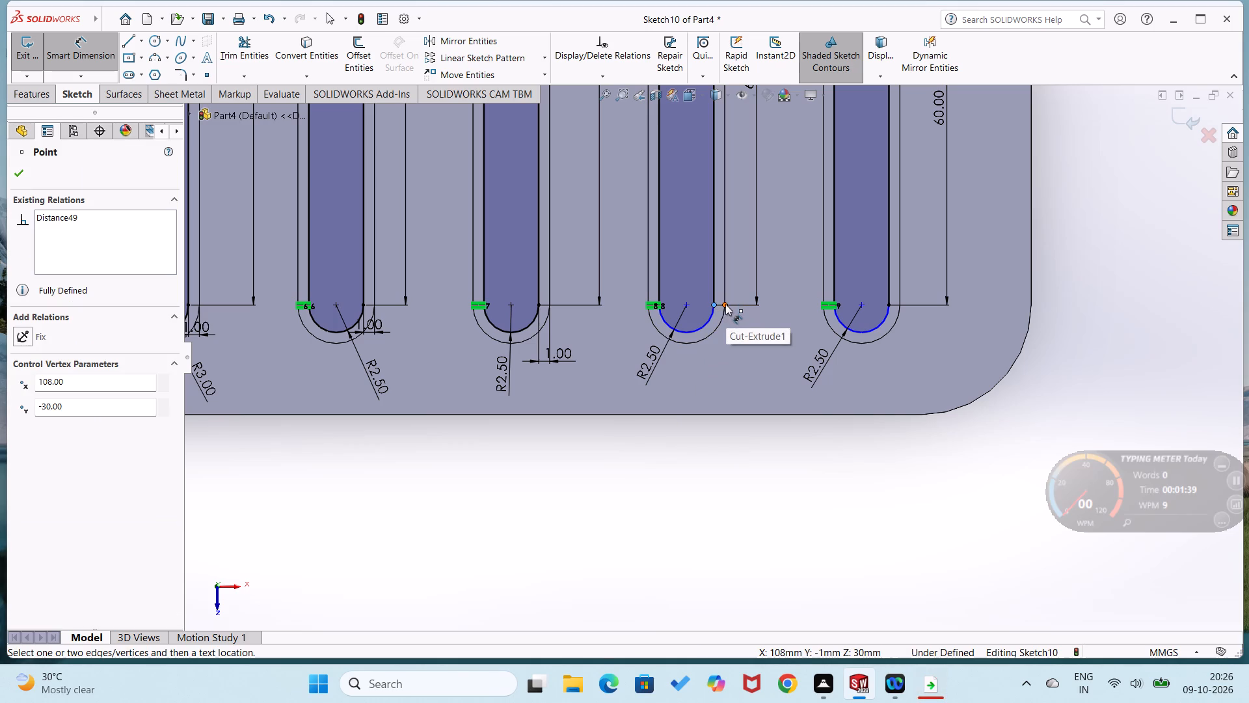
left_click(725, 304)
left_click(719, 360)
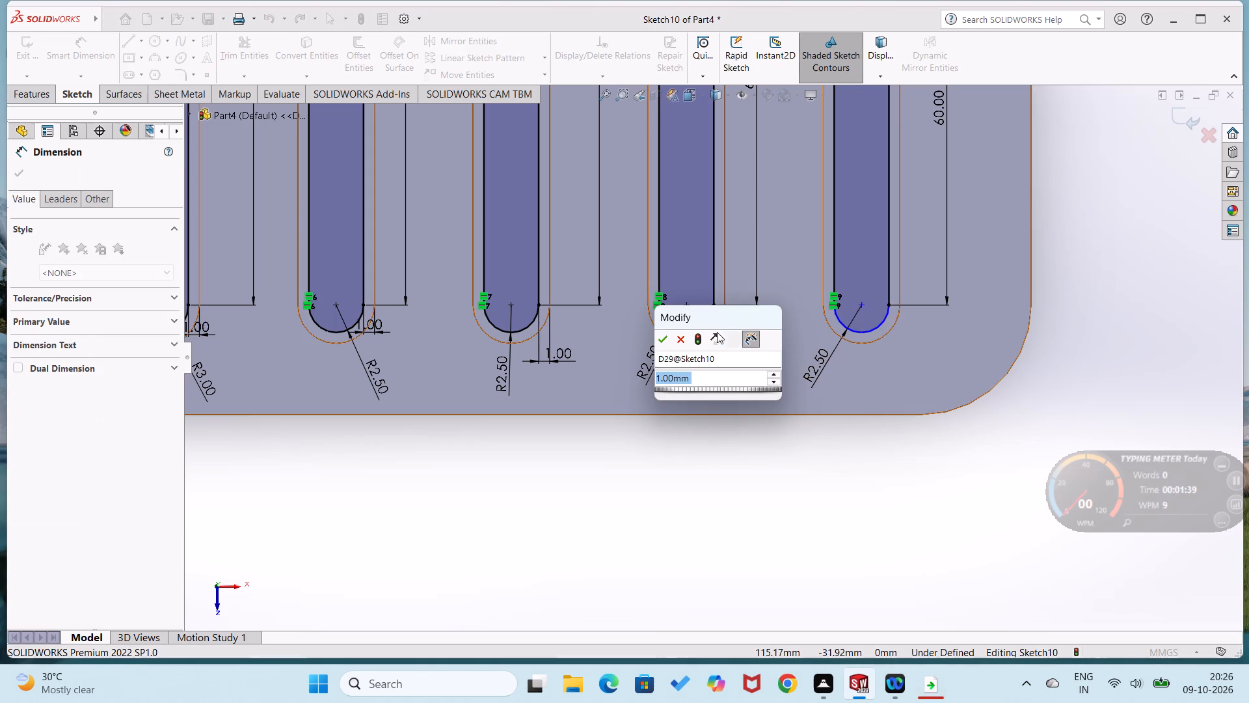
left_click(668, 342)
left_click(890, 305)
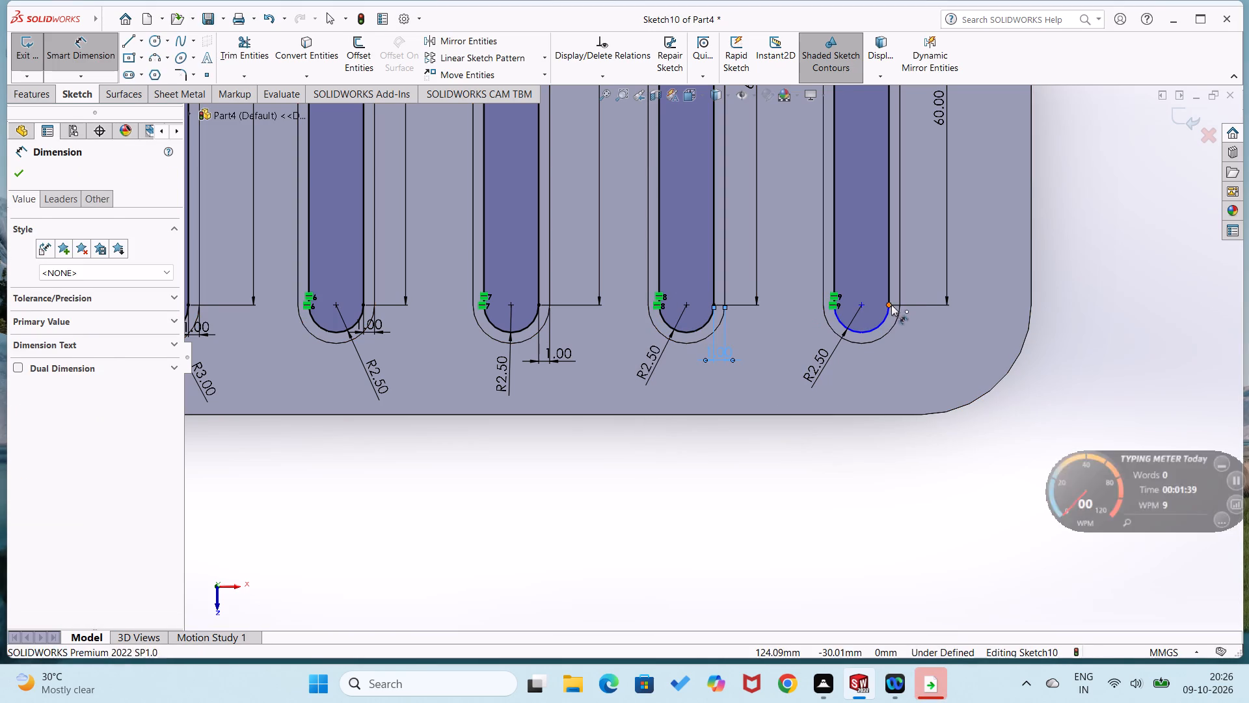
left_click(899, 305)
left_click(891, 362)
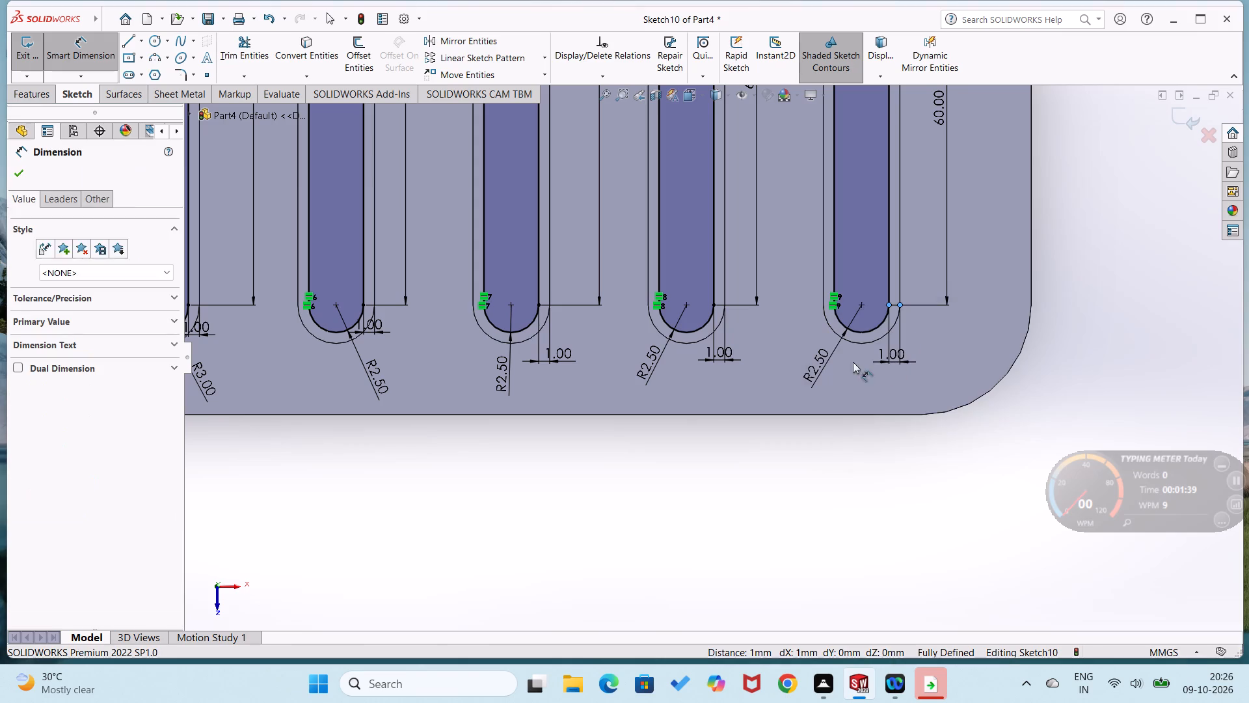
left_click(832, 337)
Cut the five inset slot-floor profiles with a blind Extruded Cut 1 mm deep.
scroll(820, 398, "up", 5)
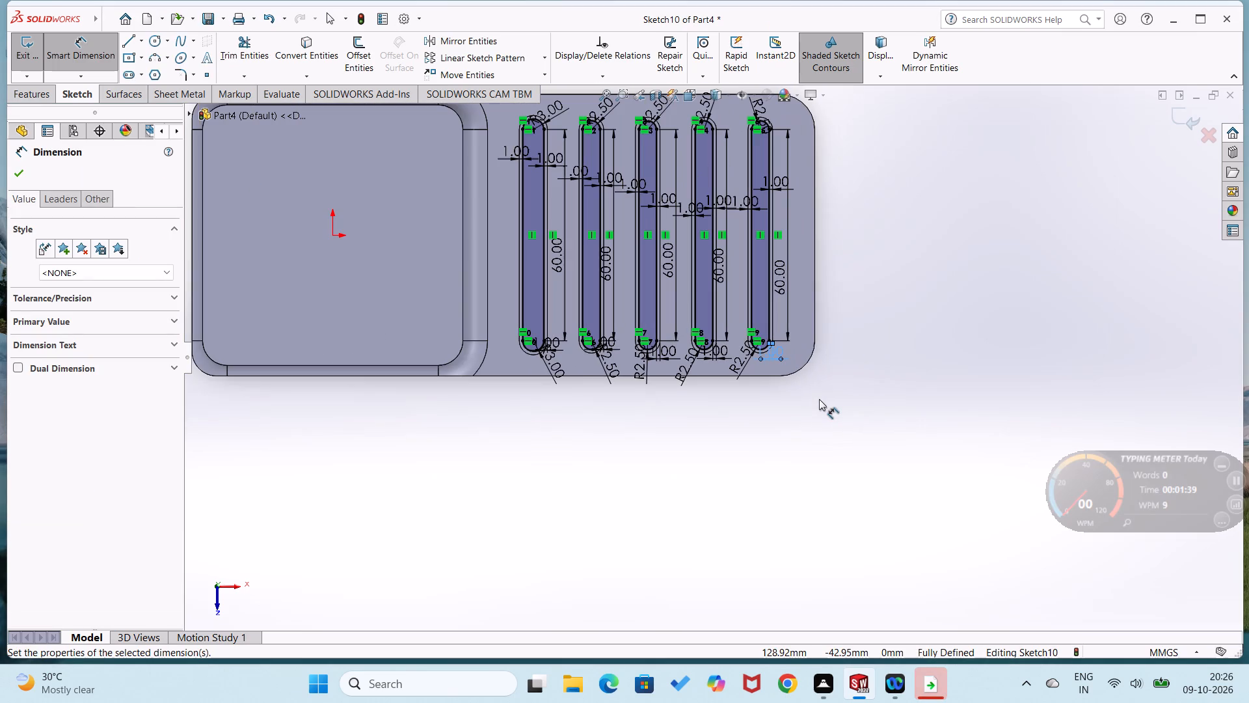
left_click(196, 99)
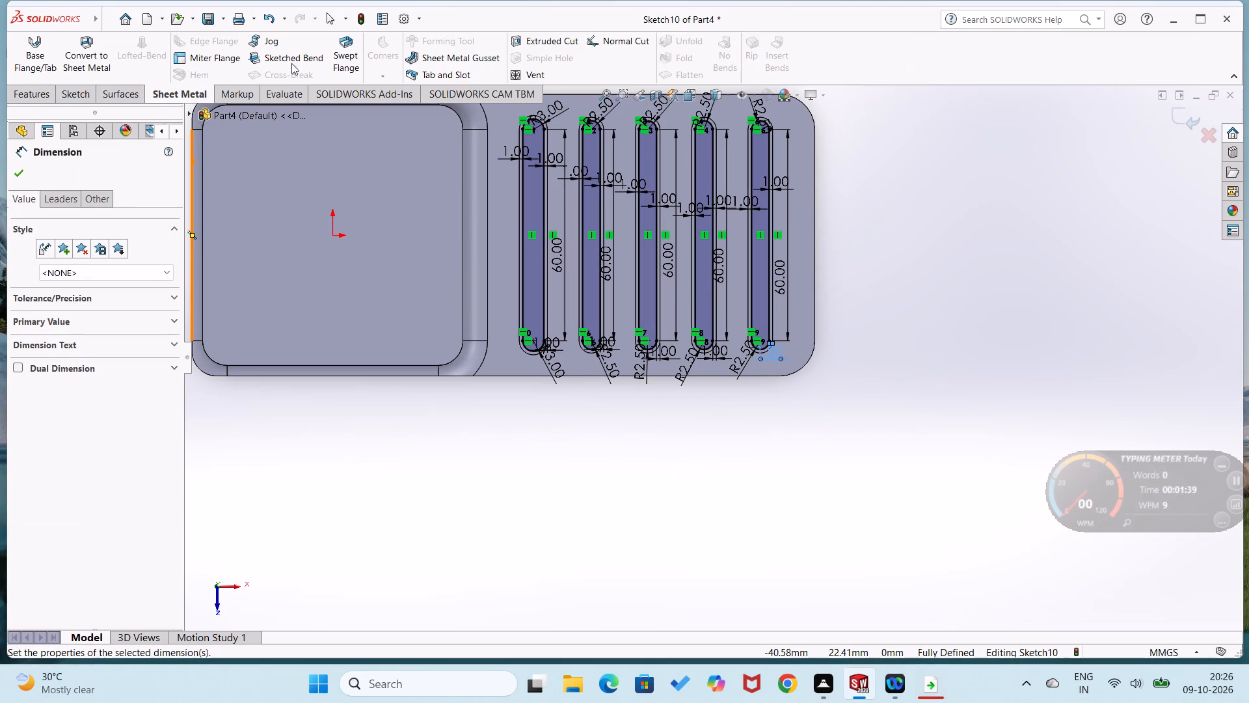
left_click(530, 46)
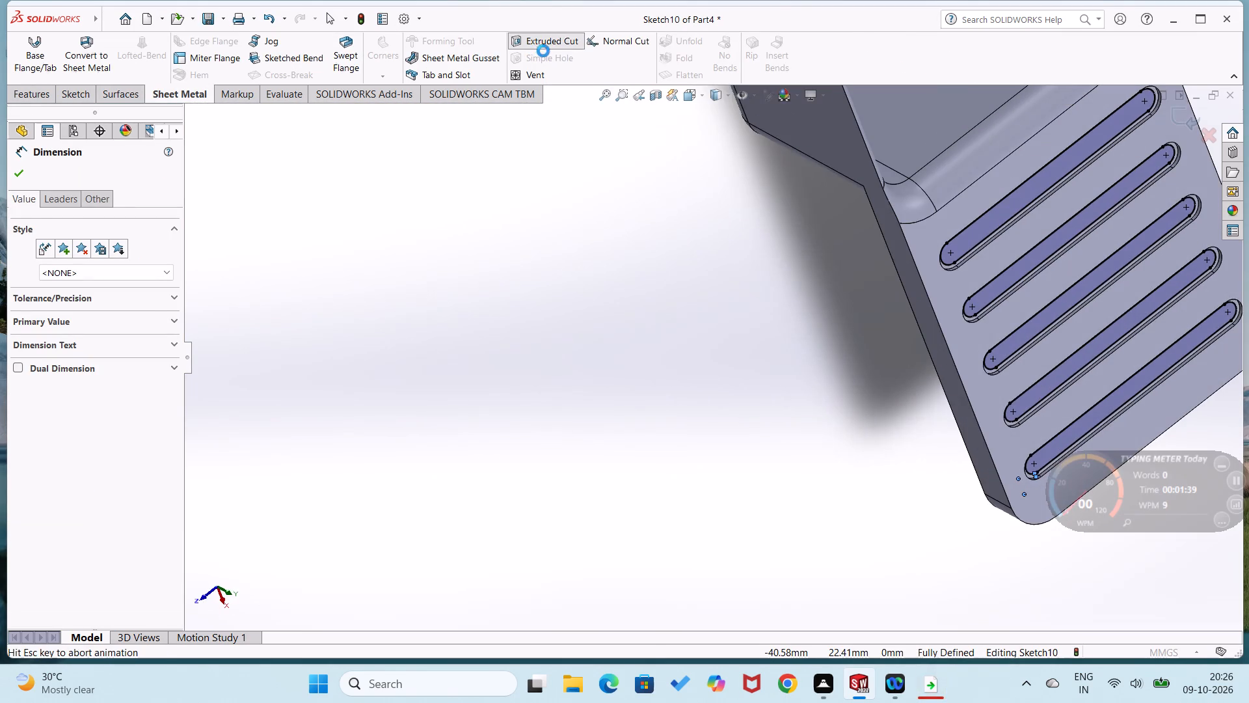
left_click(20, 174)
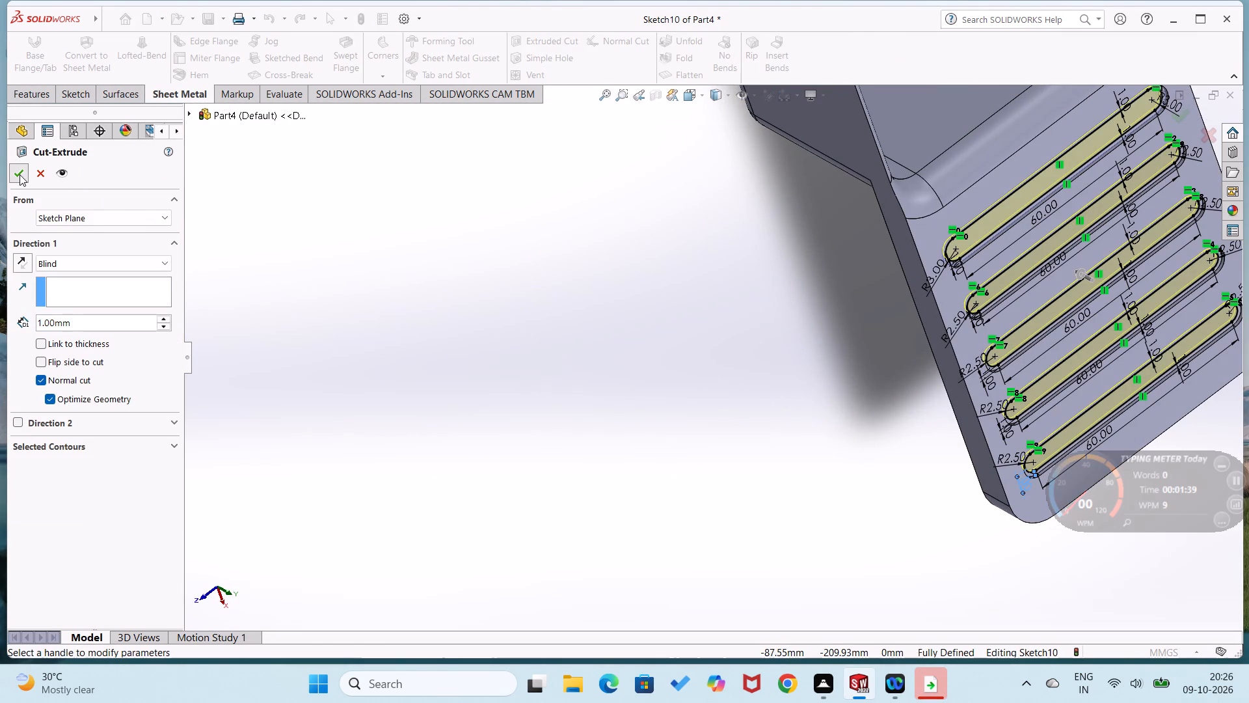
left_click(313, 296)
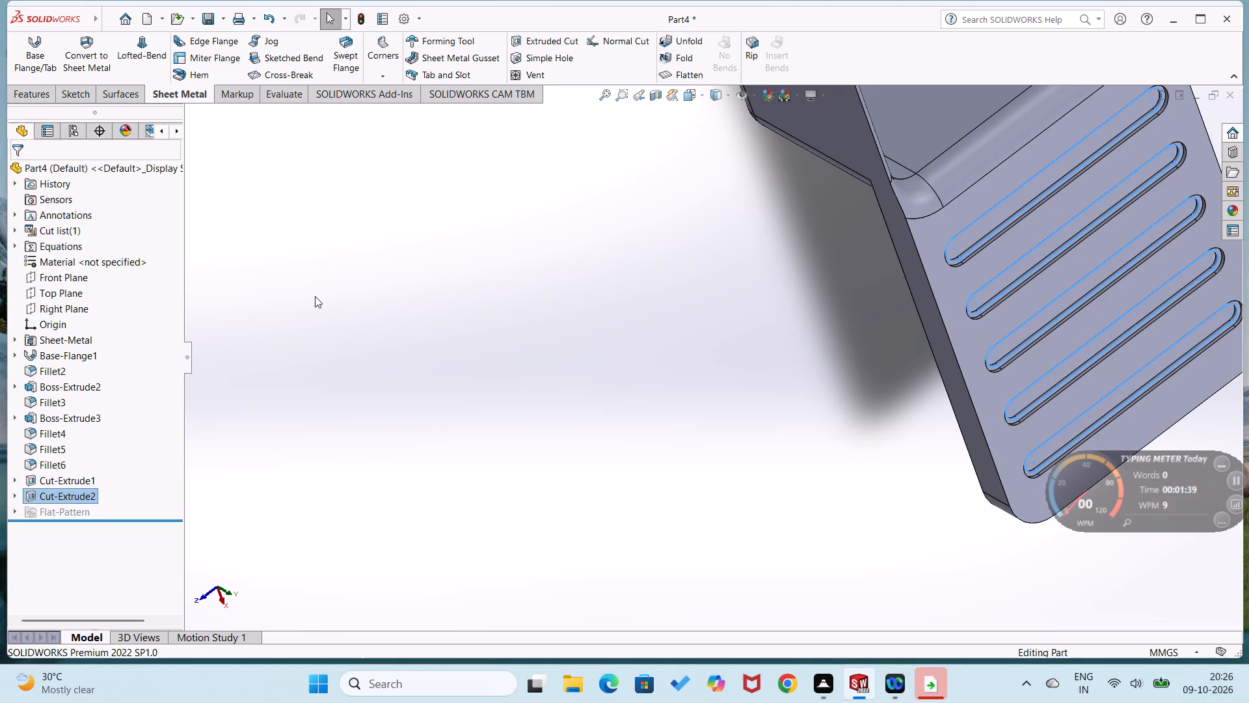
Examine the finished box, plate and stepped slots in the isometric view and from several angles.
middle_click_drag(321, 301, 343, 290)
scroll(342, 290, "up", 1)
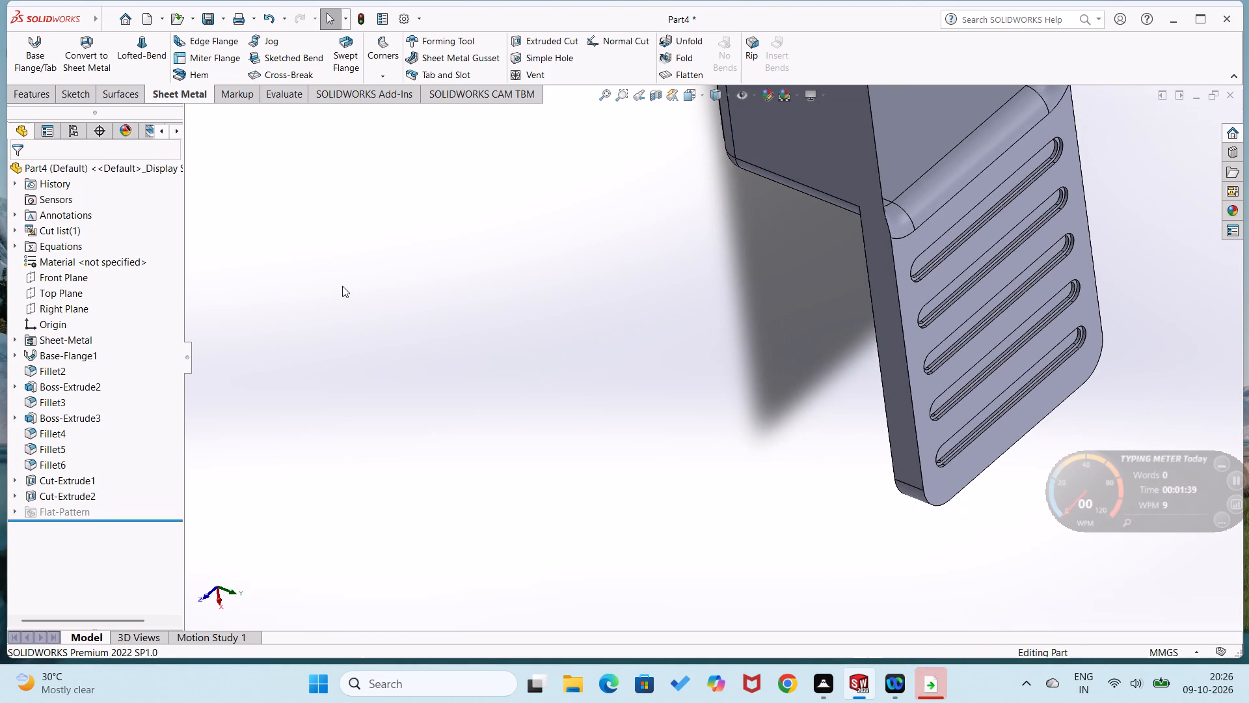
key("ctrl+7")
left_click(286, 325)
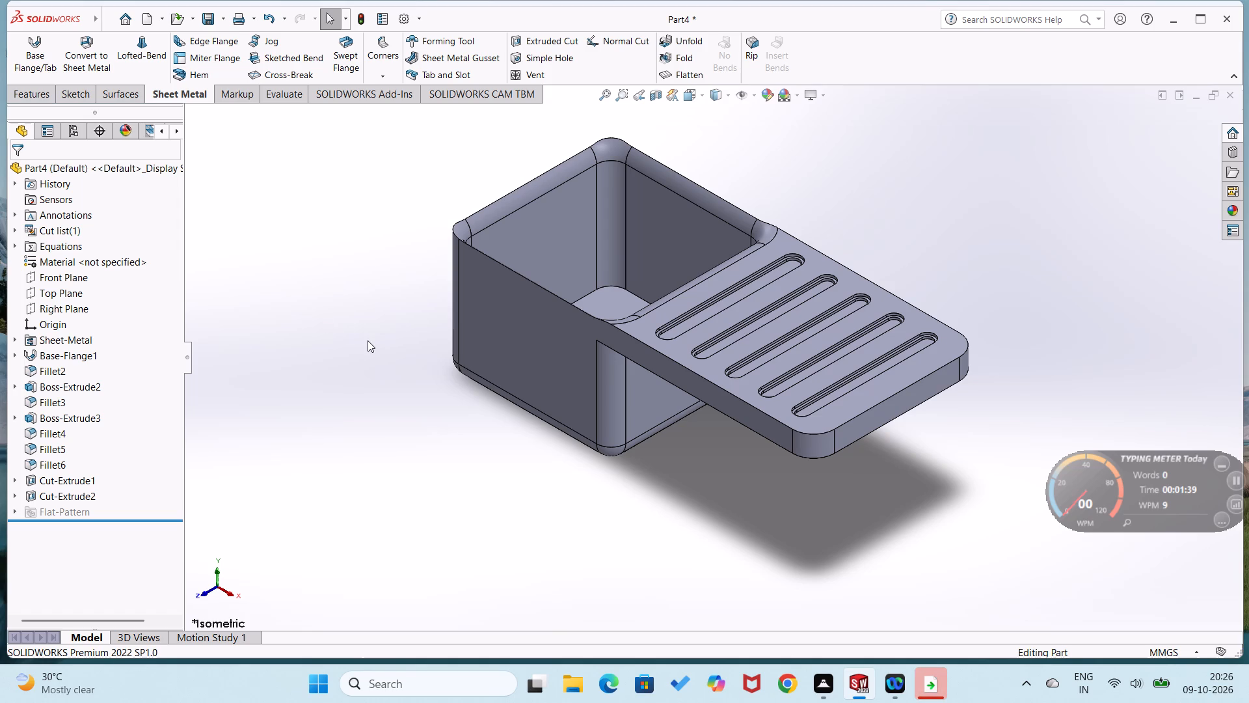
middle_click_drag(453, 450, 497, 497)
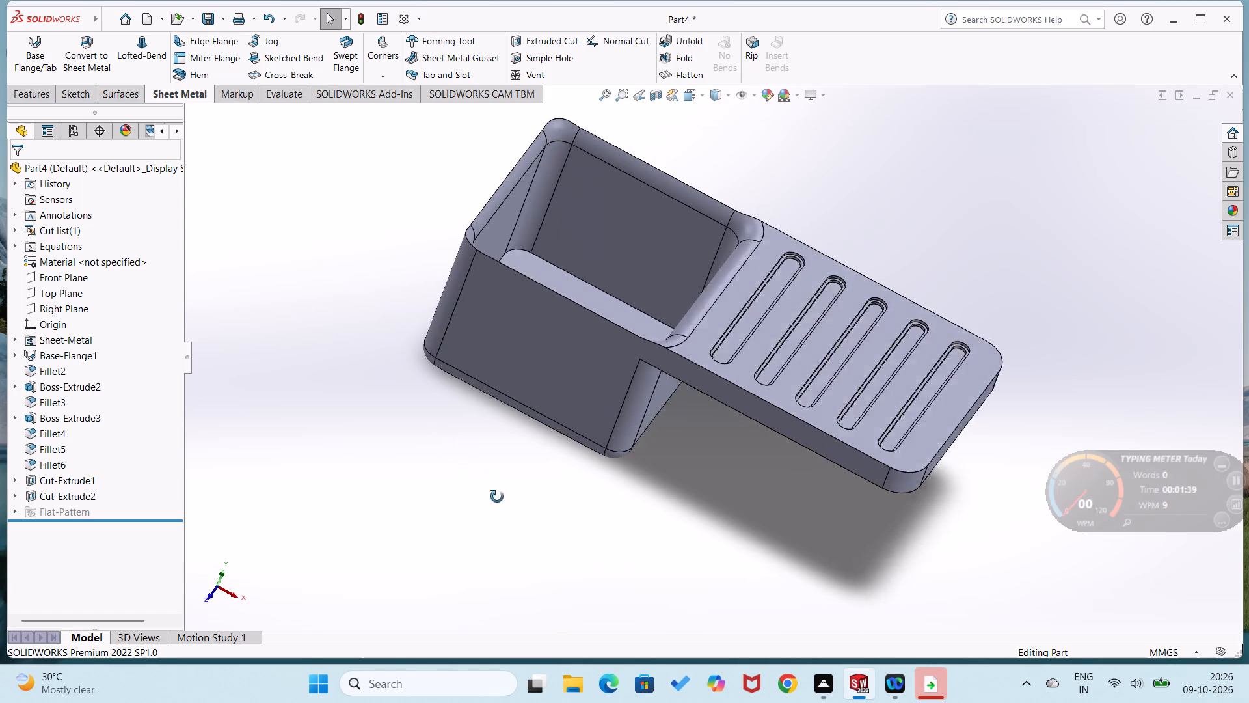
middle_click_drag(497, 497, 554, 484)
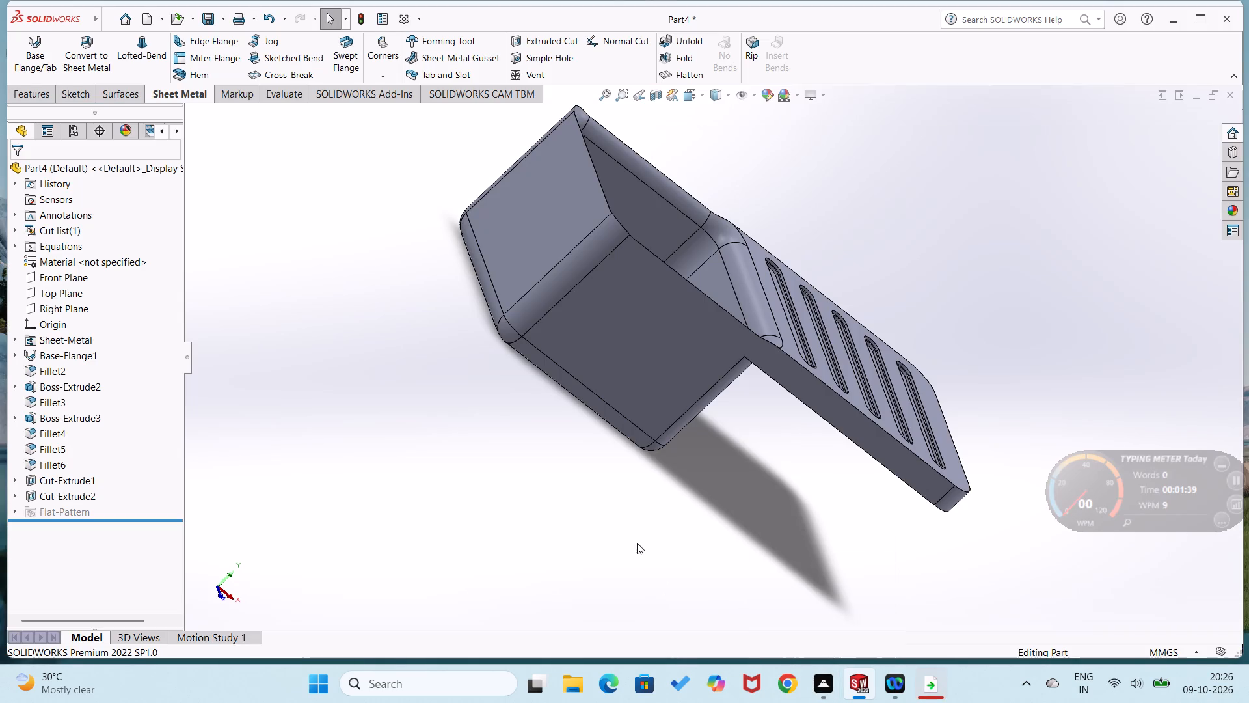
middle_click_drag(637, 541, 598, 587)
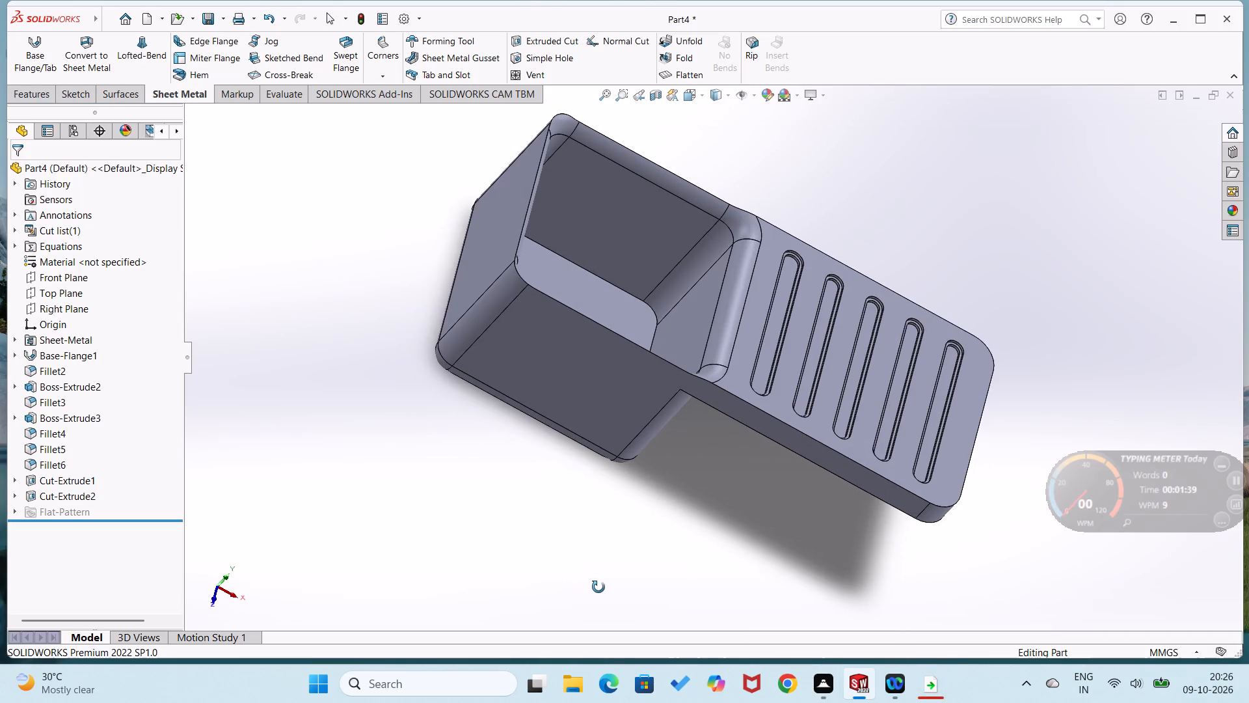
Save the finished part, shown in the isometric view, in the Documents folder as a SOLIDWORKS Part named "sheet ex4".
middle_click_drag(598, 587, 539, 549)
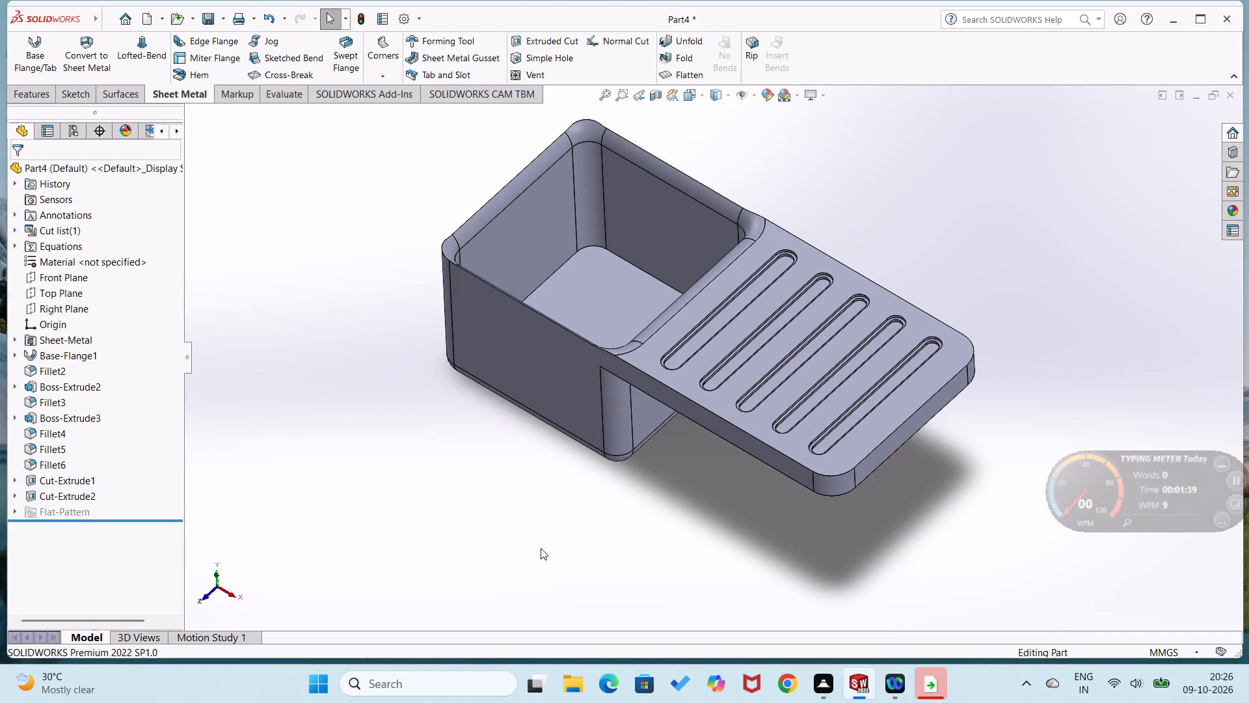
key("ctrl+7")
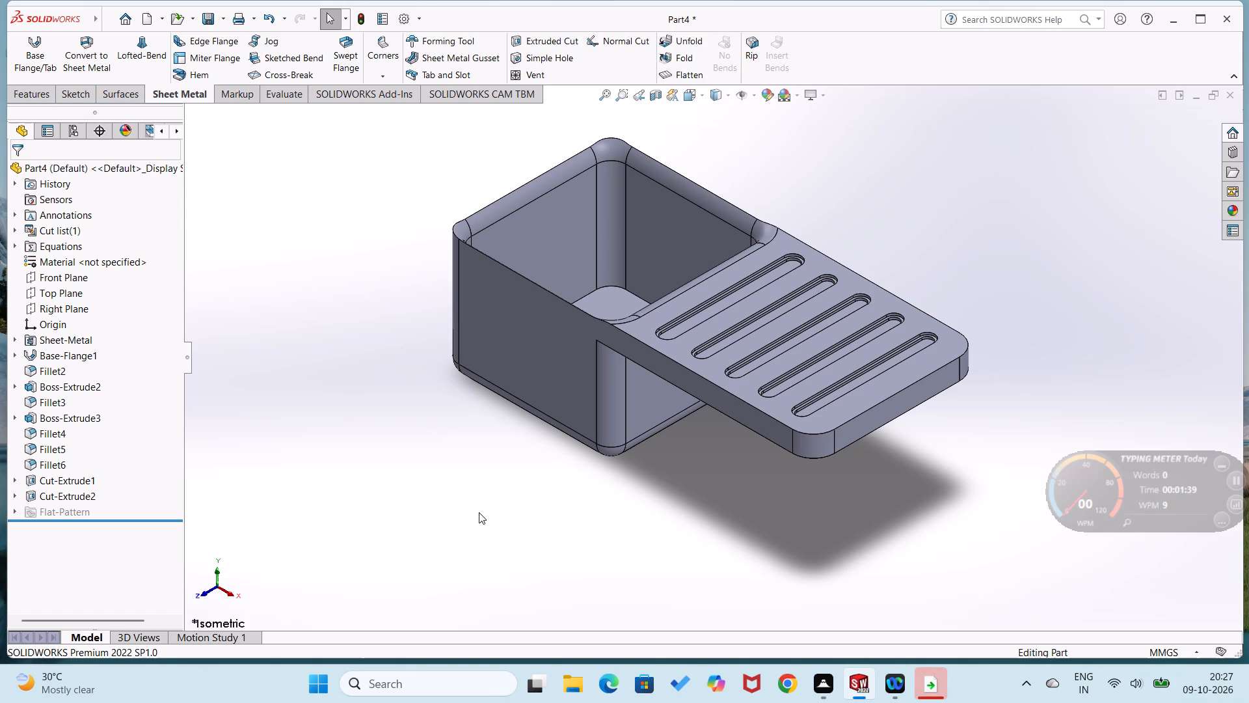
key("ctrl+s")
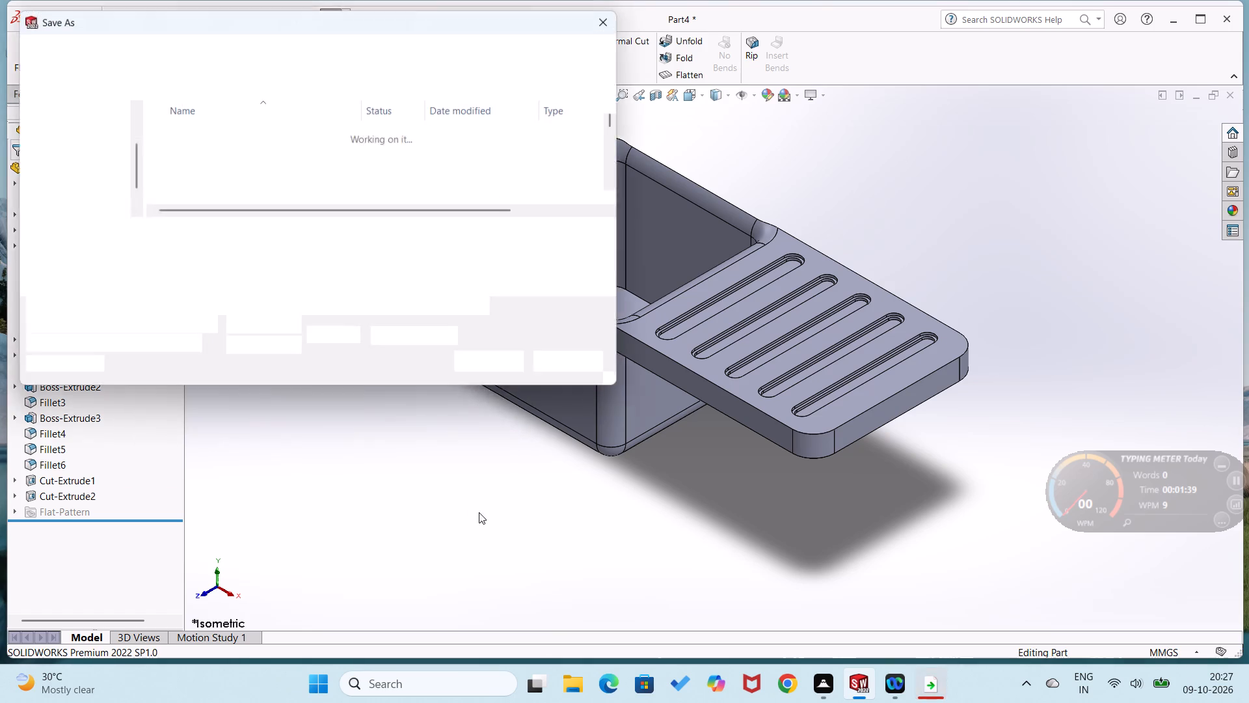
type("sheet")
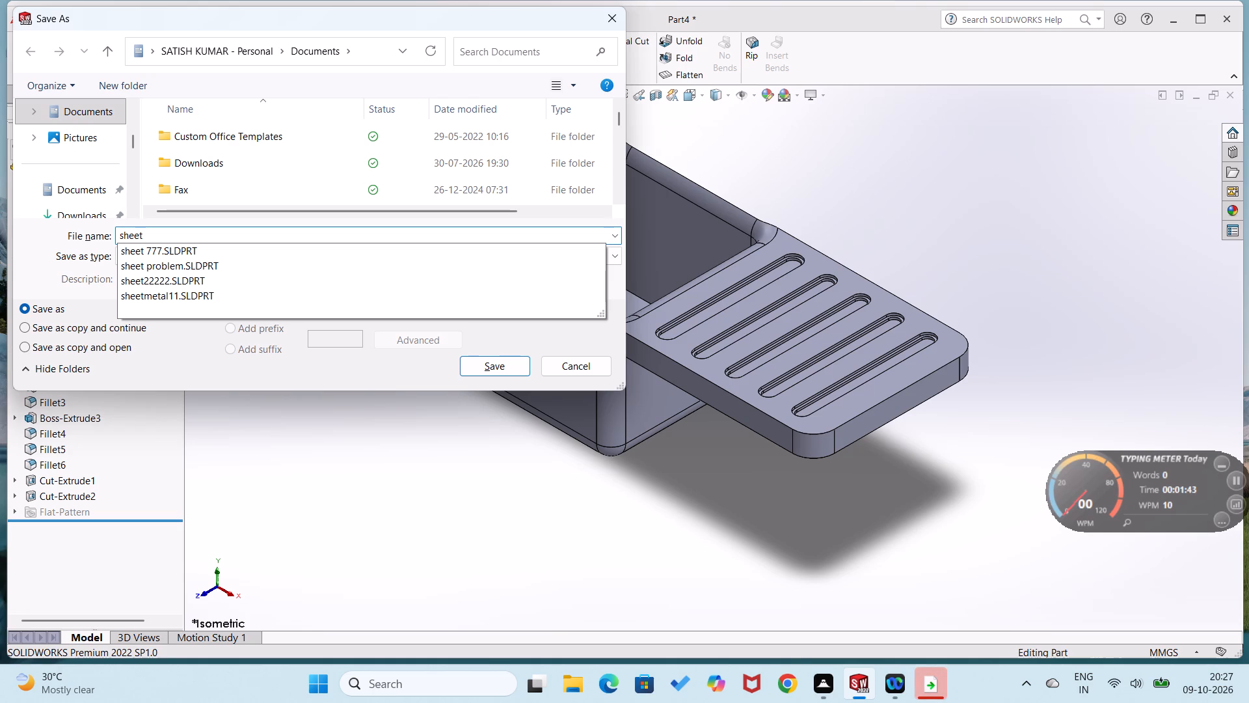
key("space")
type("ex4")
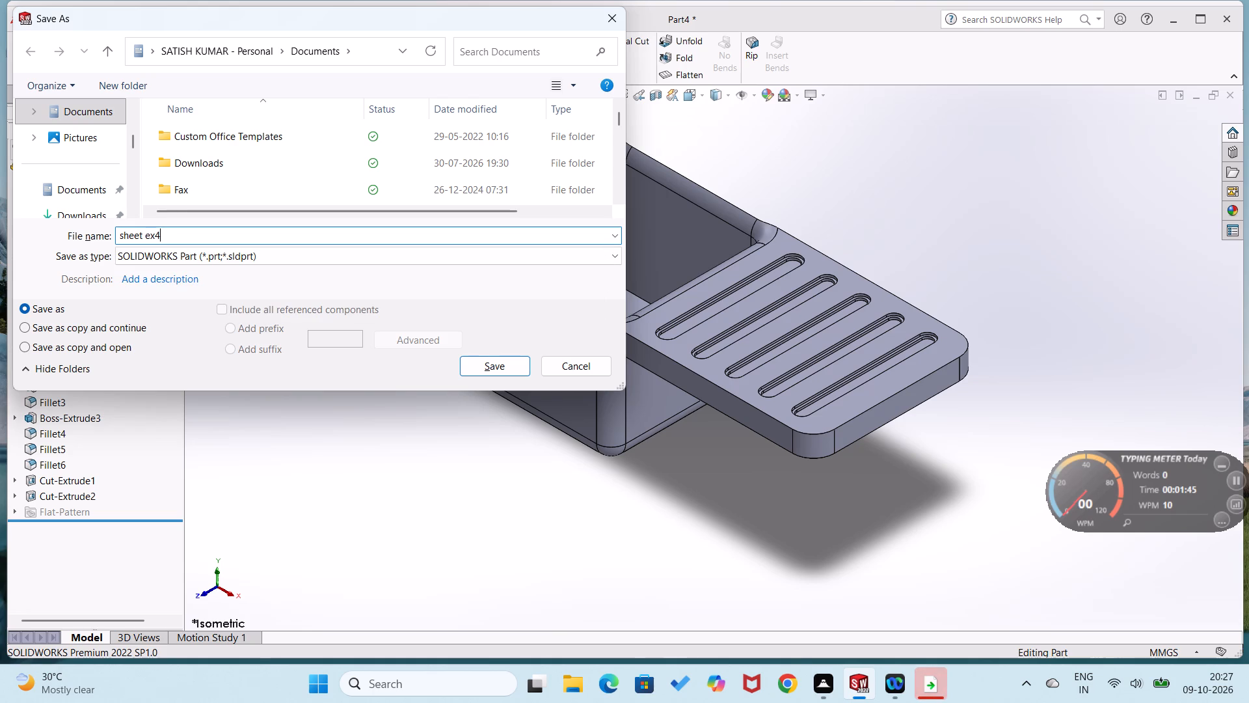
left_click(472, 368)
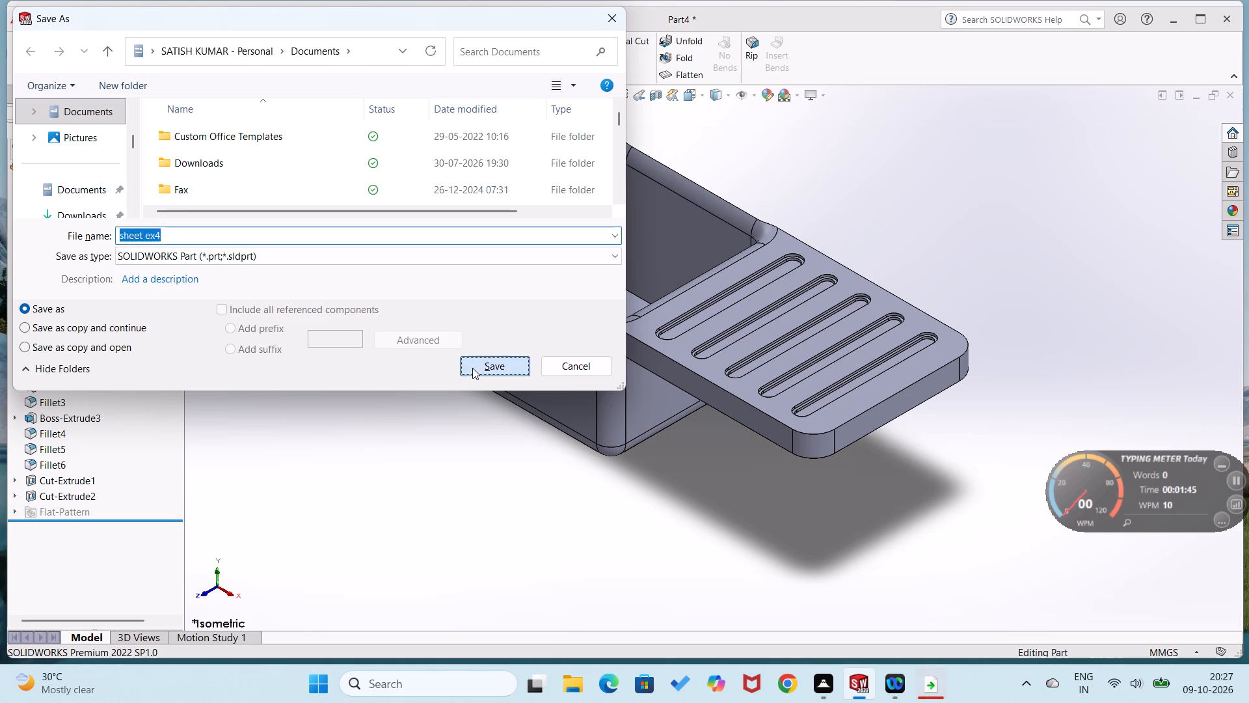